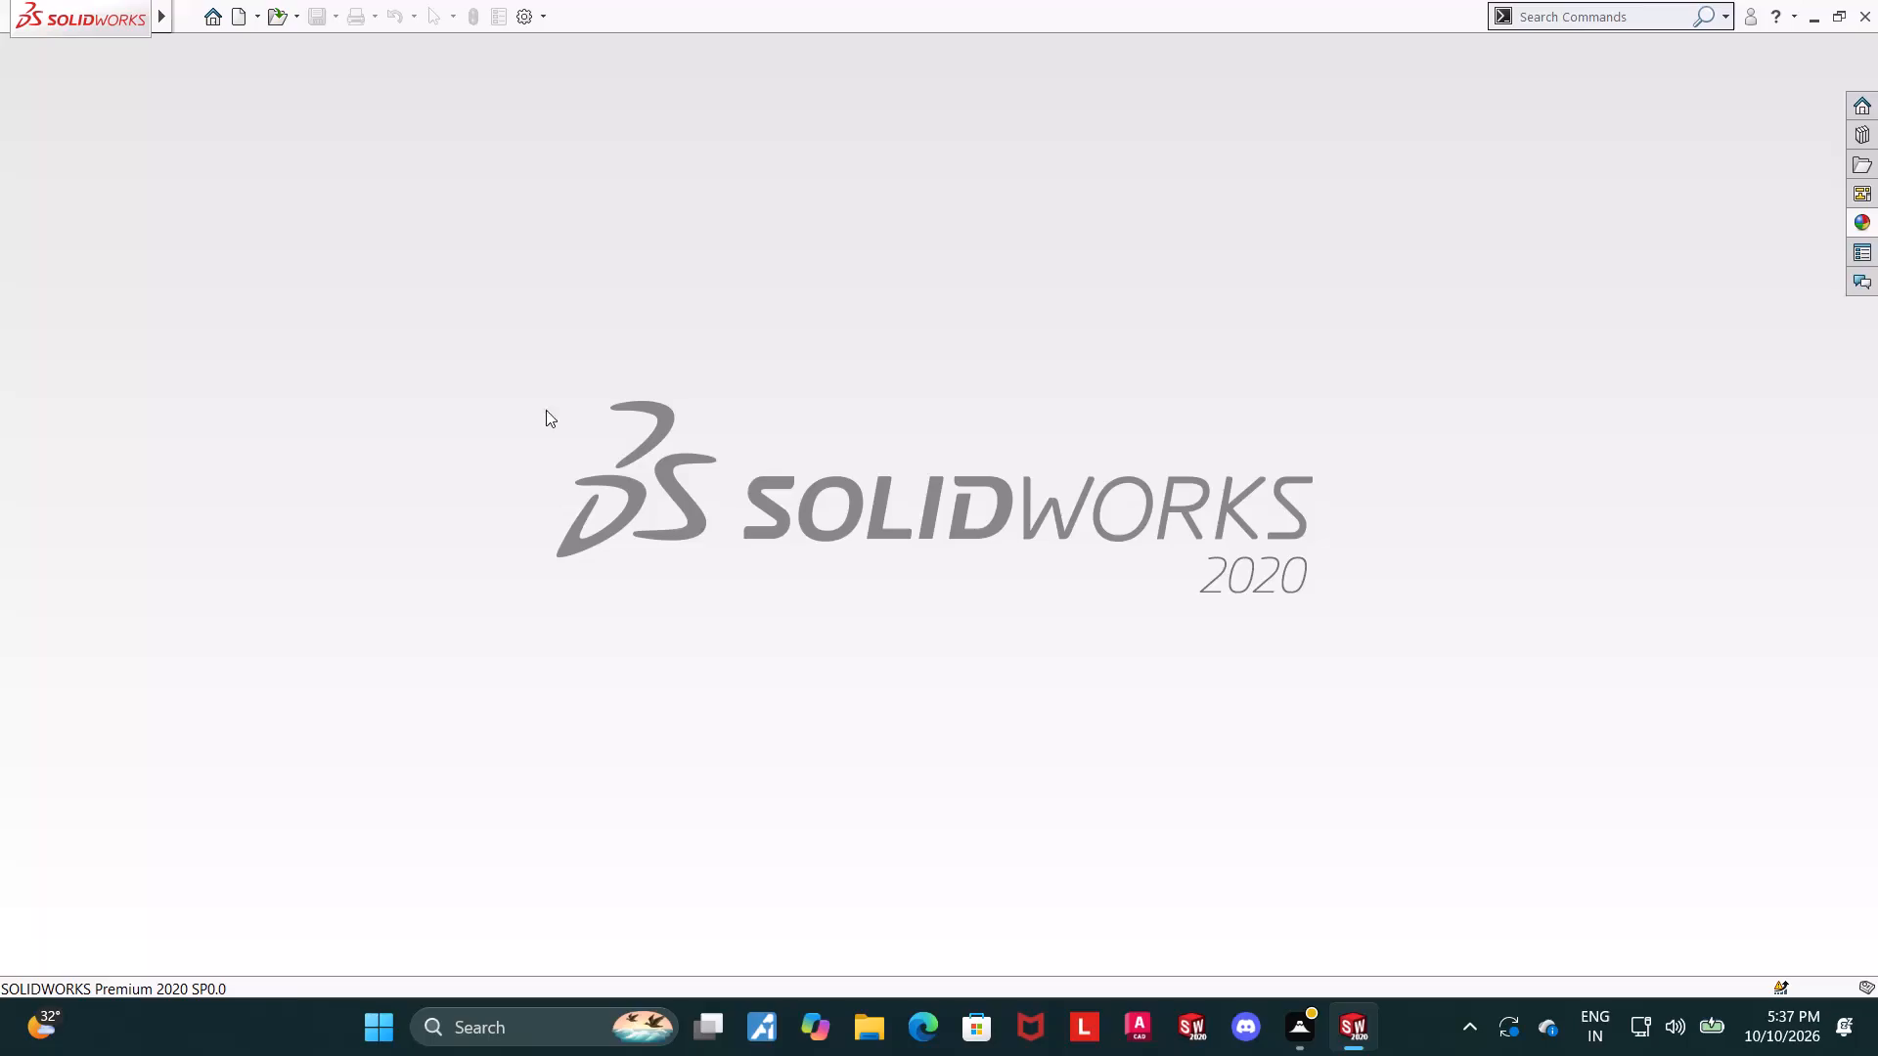
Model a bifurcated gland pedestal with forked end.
Create a new part document.
click(233, 27)
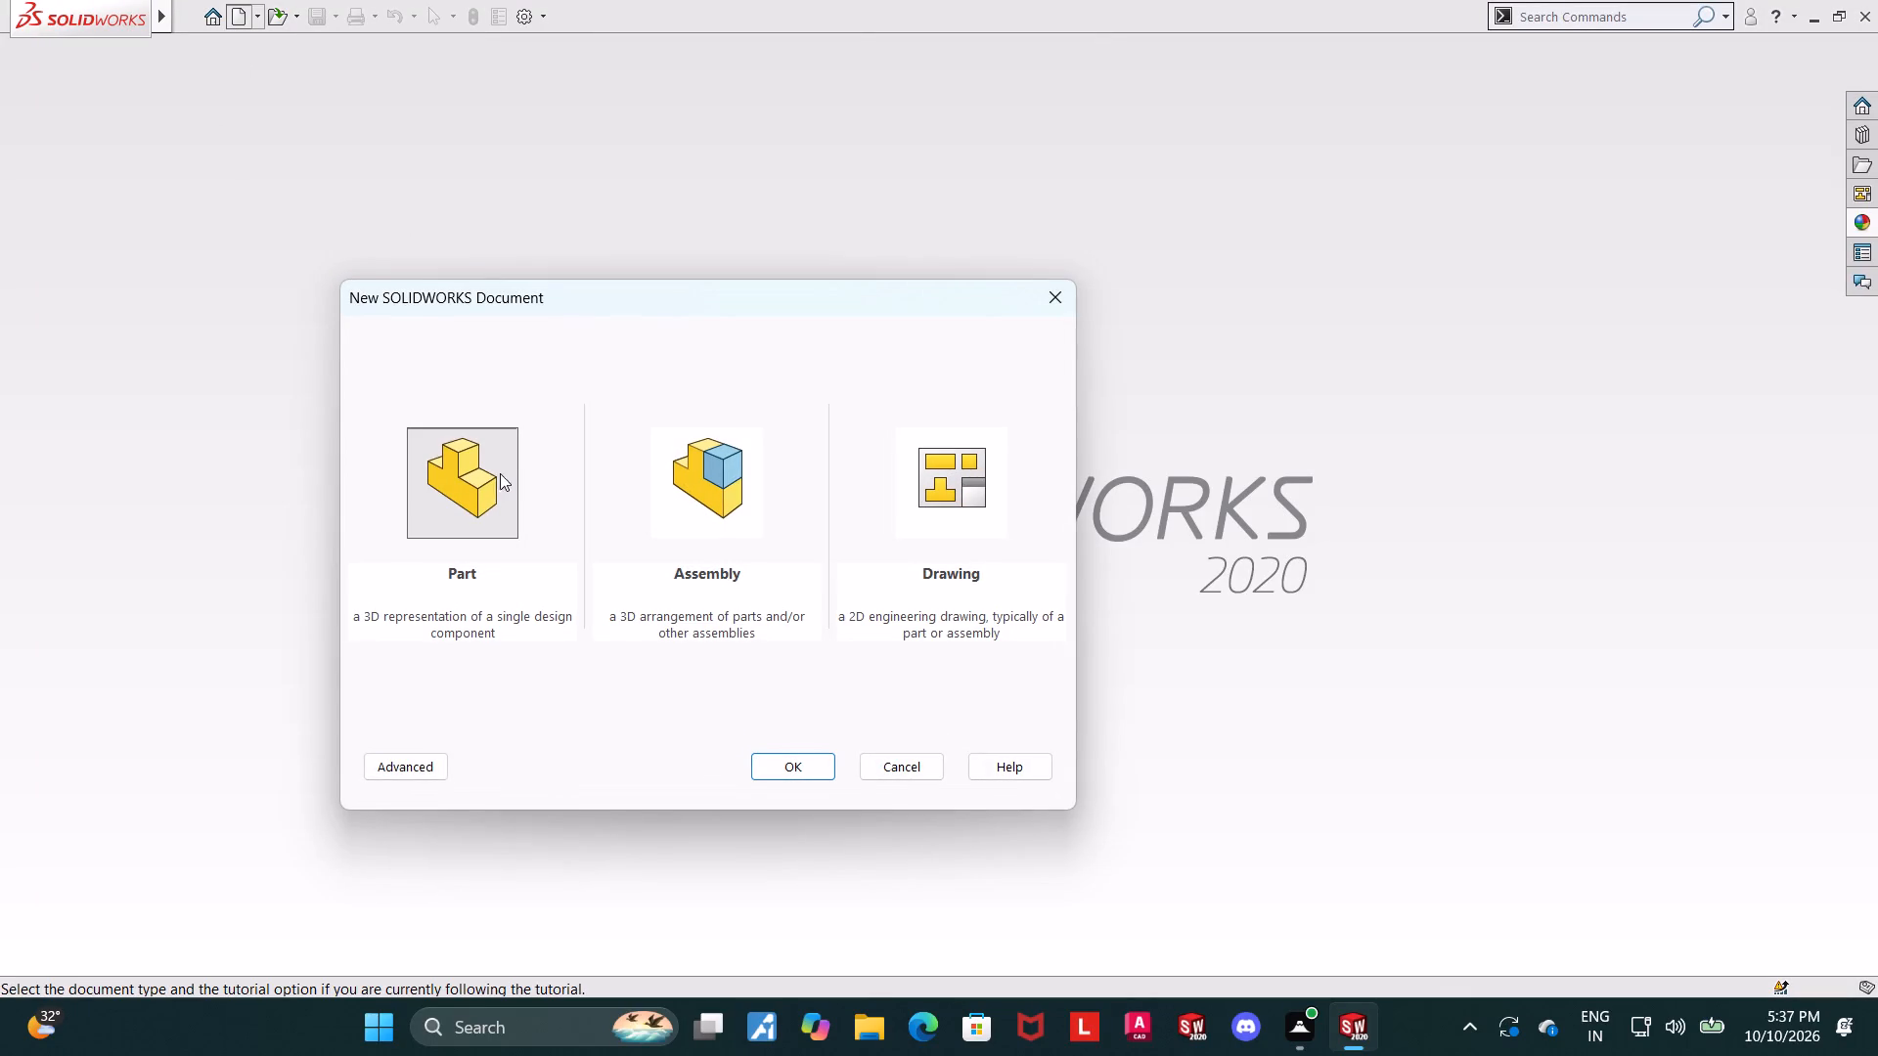
double_click(483, 478)
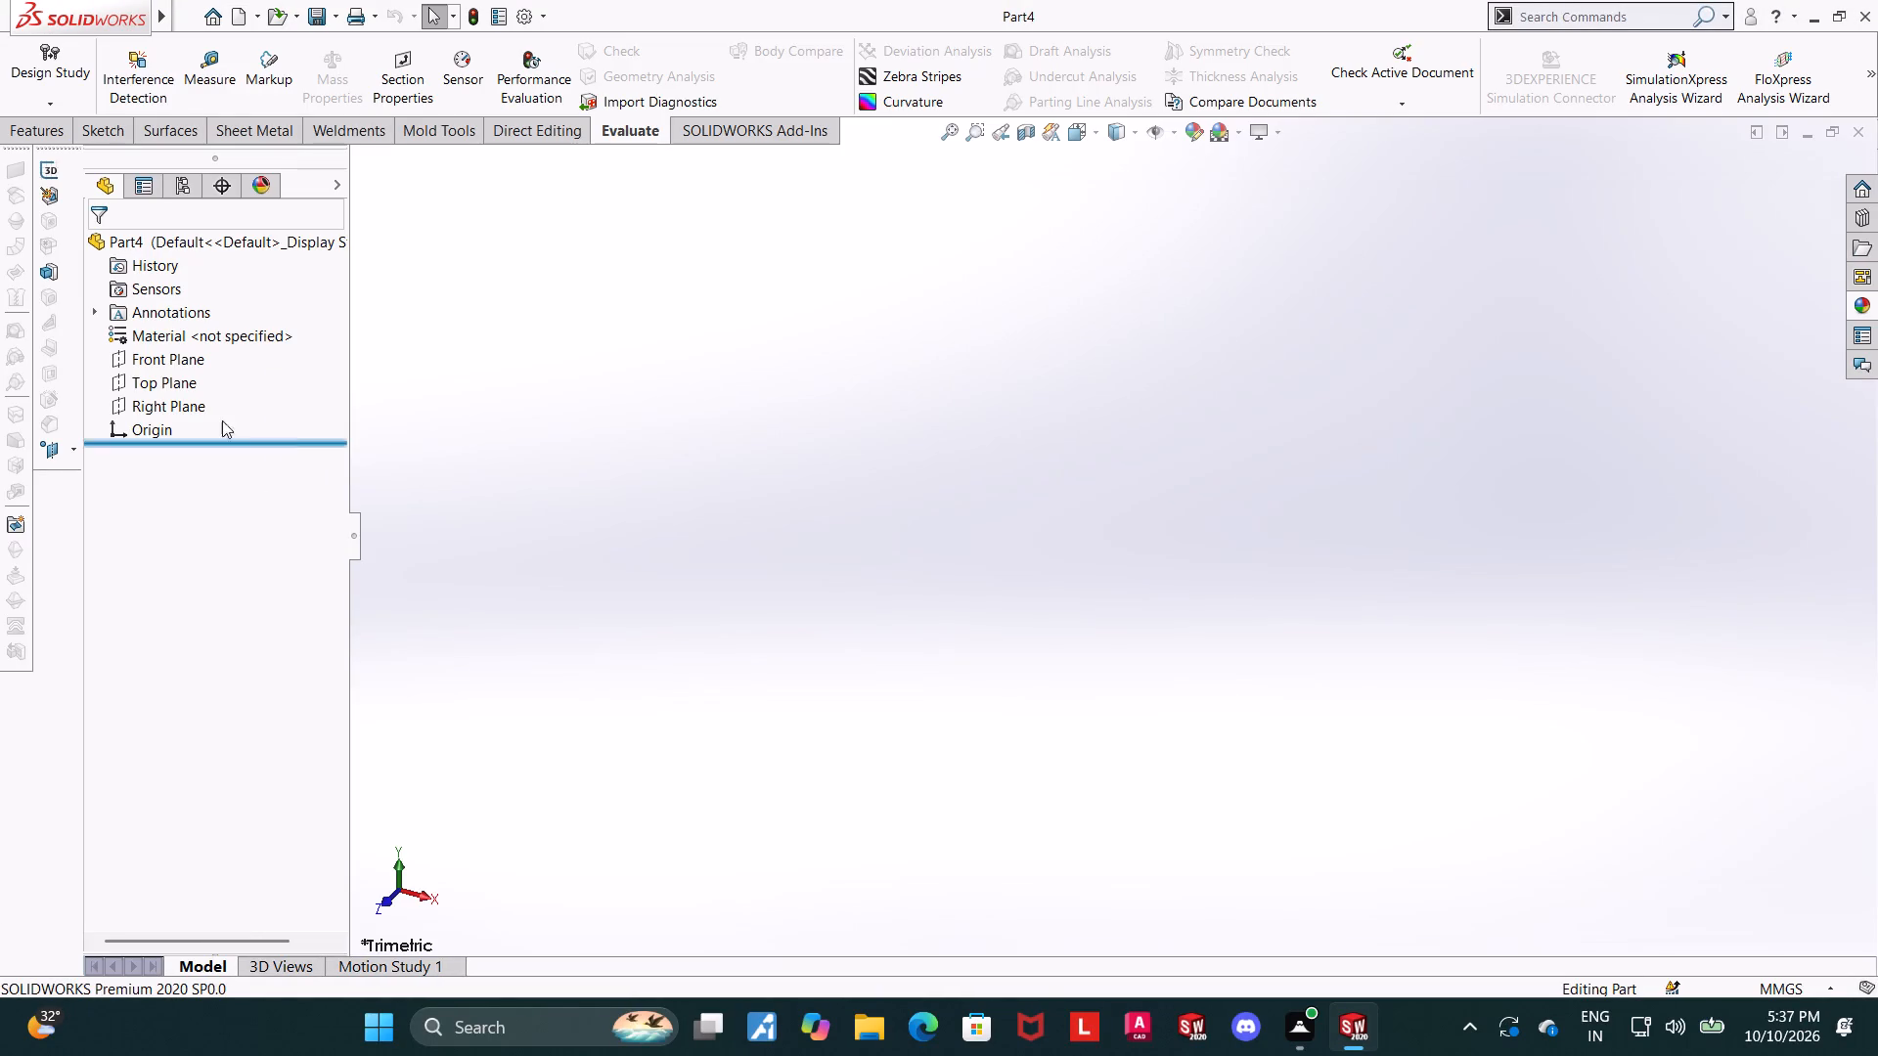
Sketch a center rectangle about 165 mm wide on the Top Plane, centred on the origin.
click(167, 386)
click(191, 366)
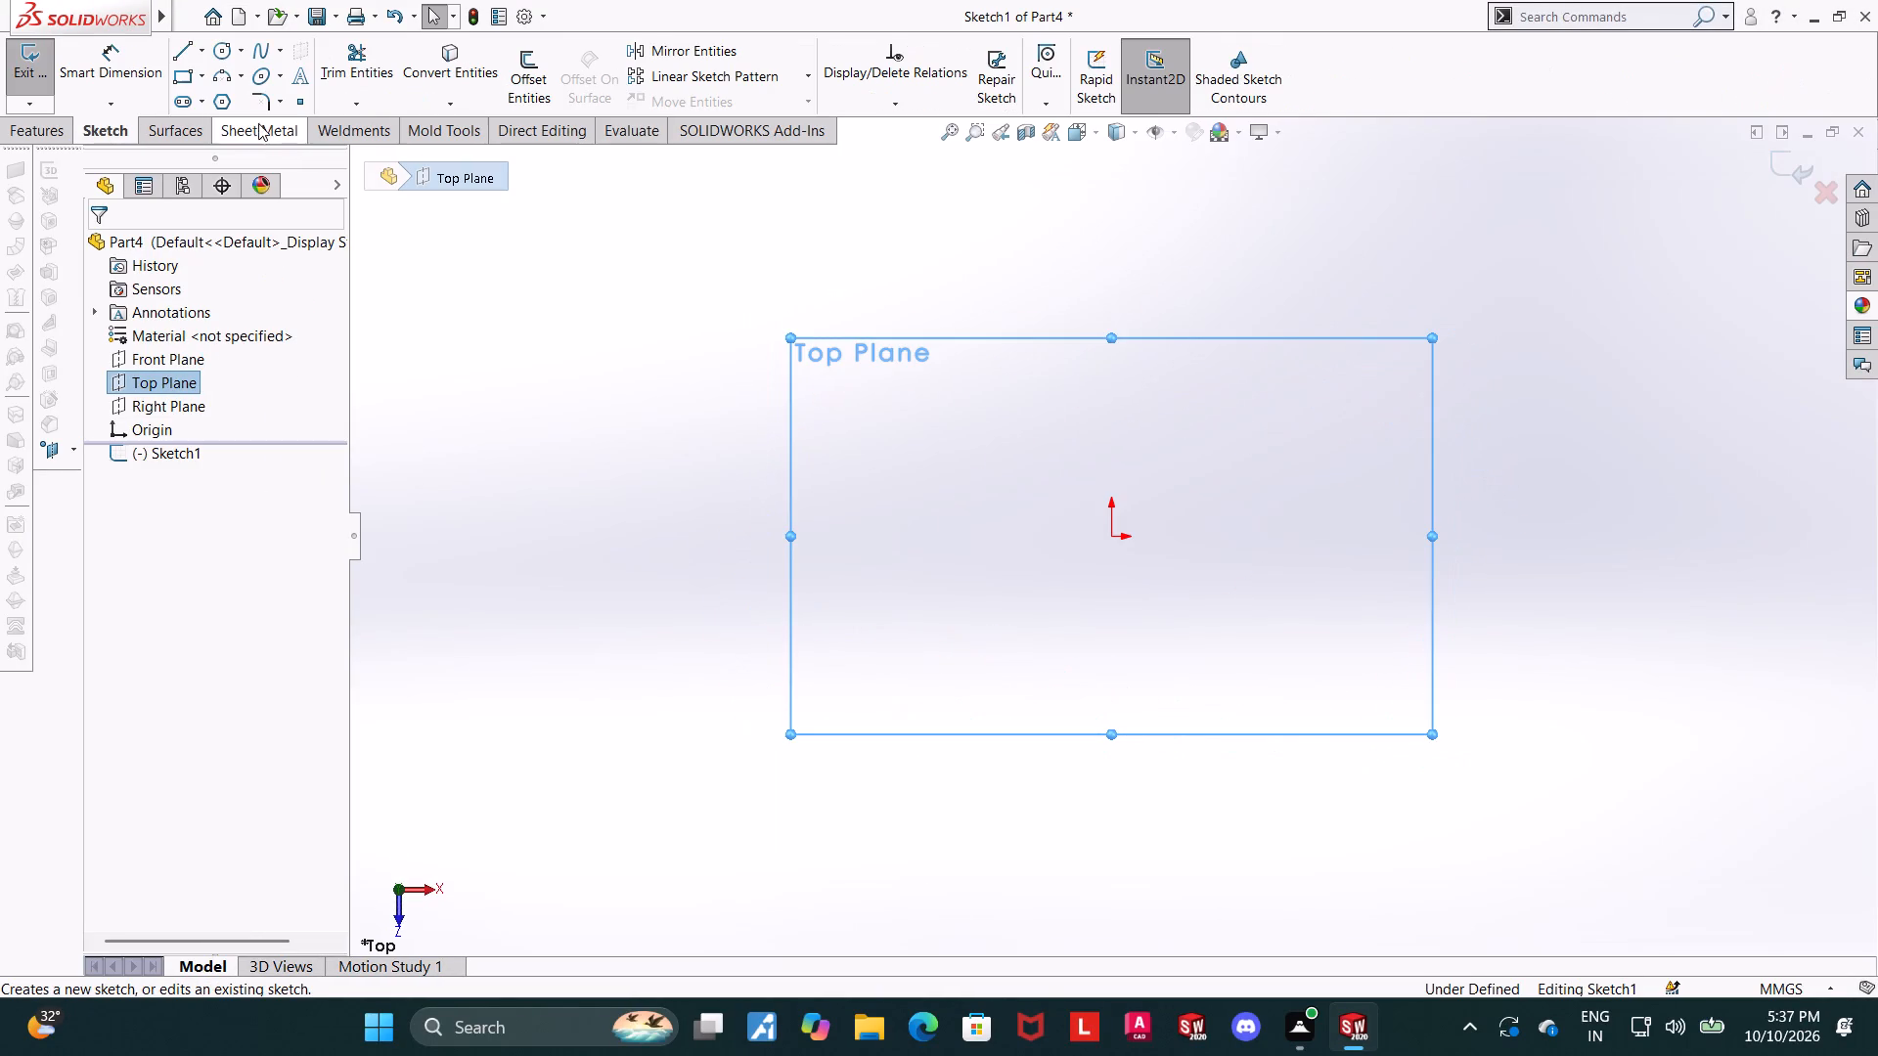
click(201, 83)
click(205, 131)
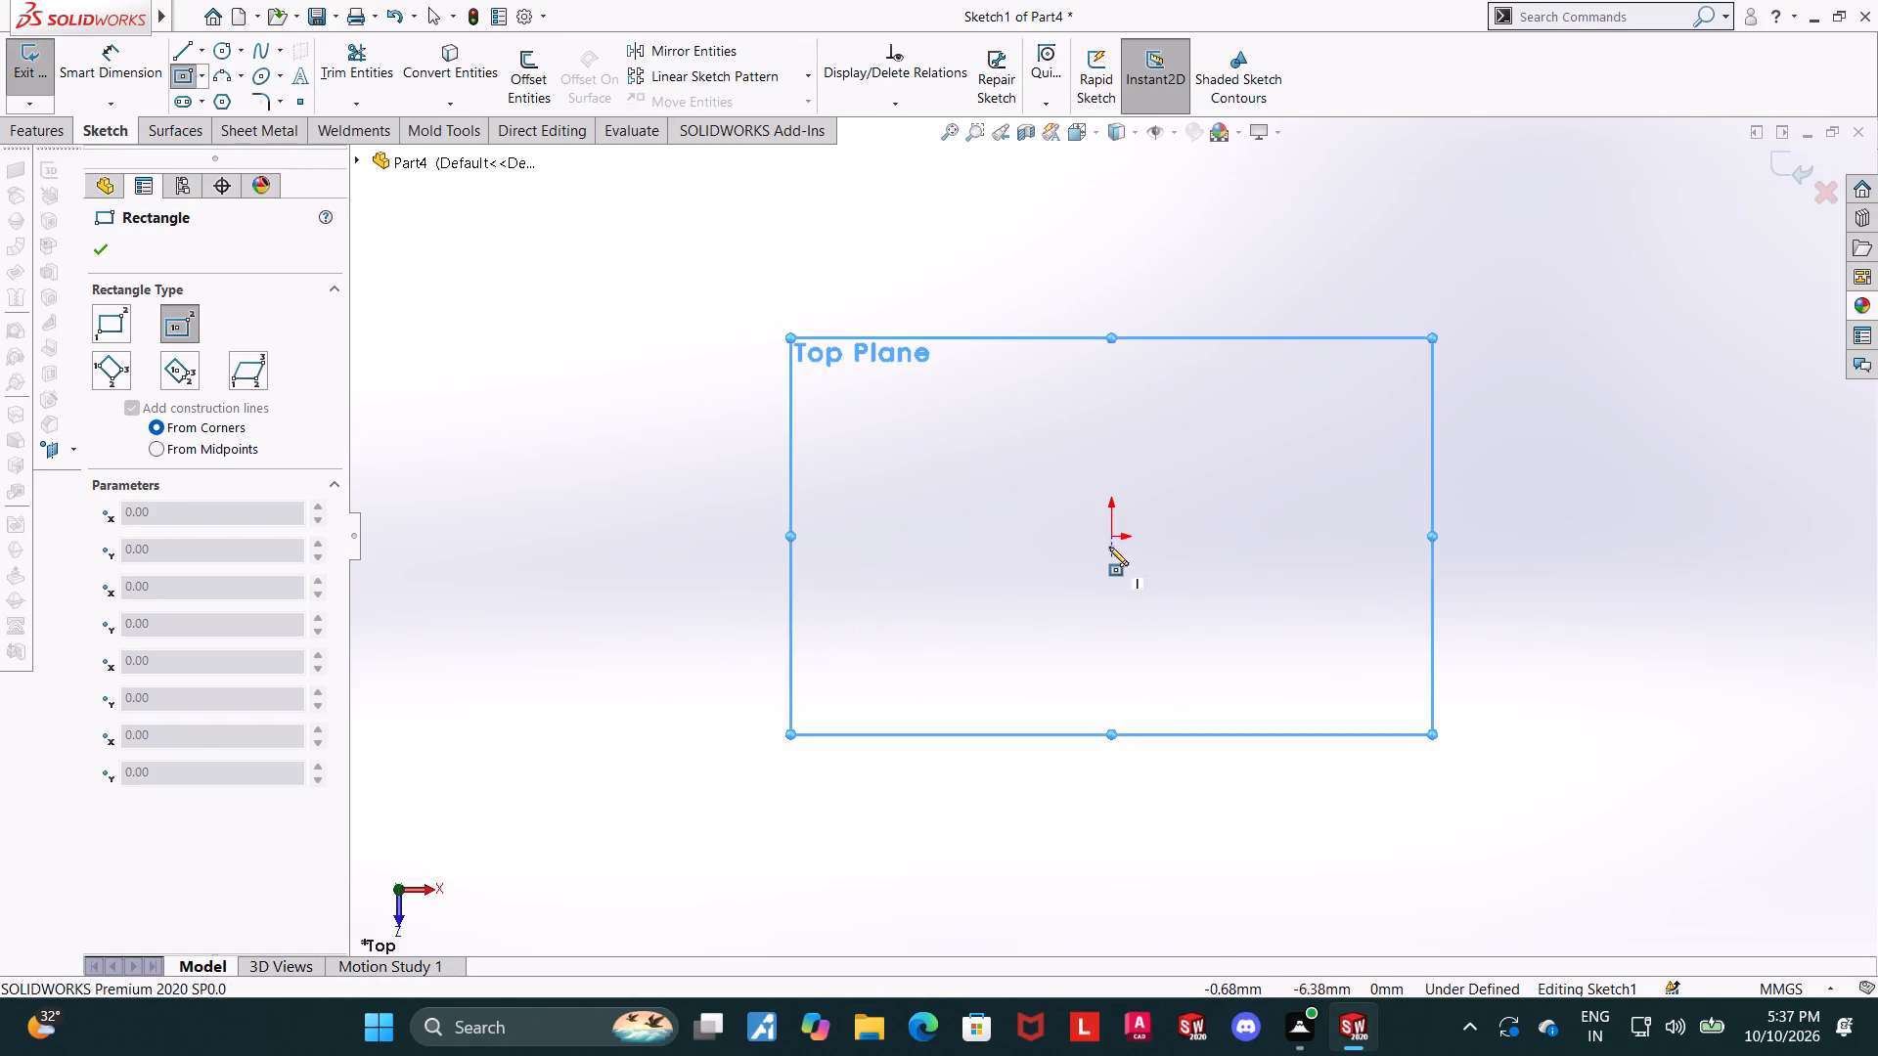
click(1109, 532)
click(1408, 364)
key(Escape)
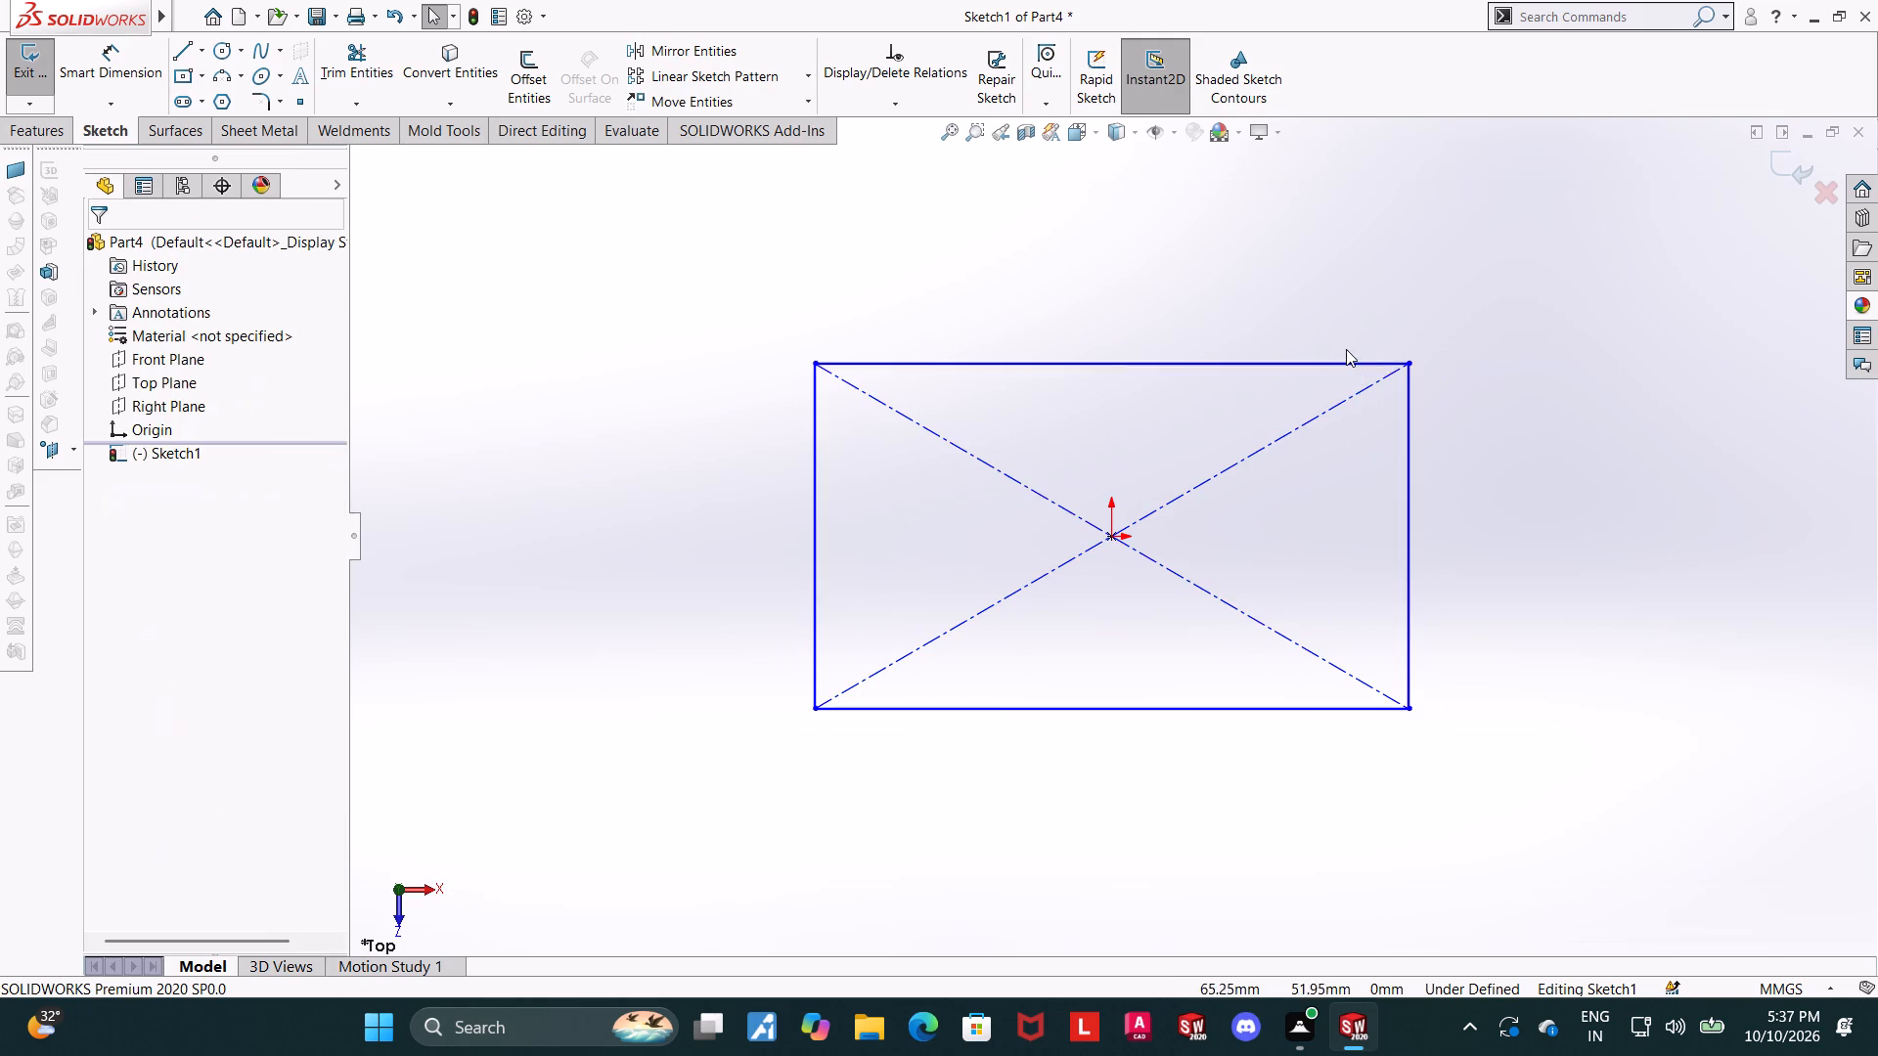
key(Escape)
Dimension the rectangle 140 mm wide and 90 mm high.
click(103, 60)
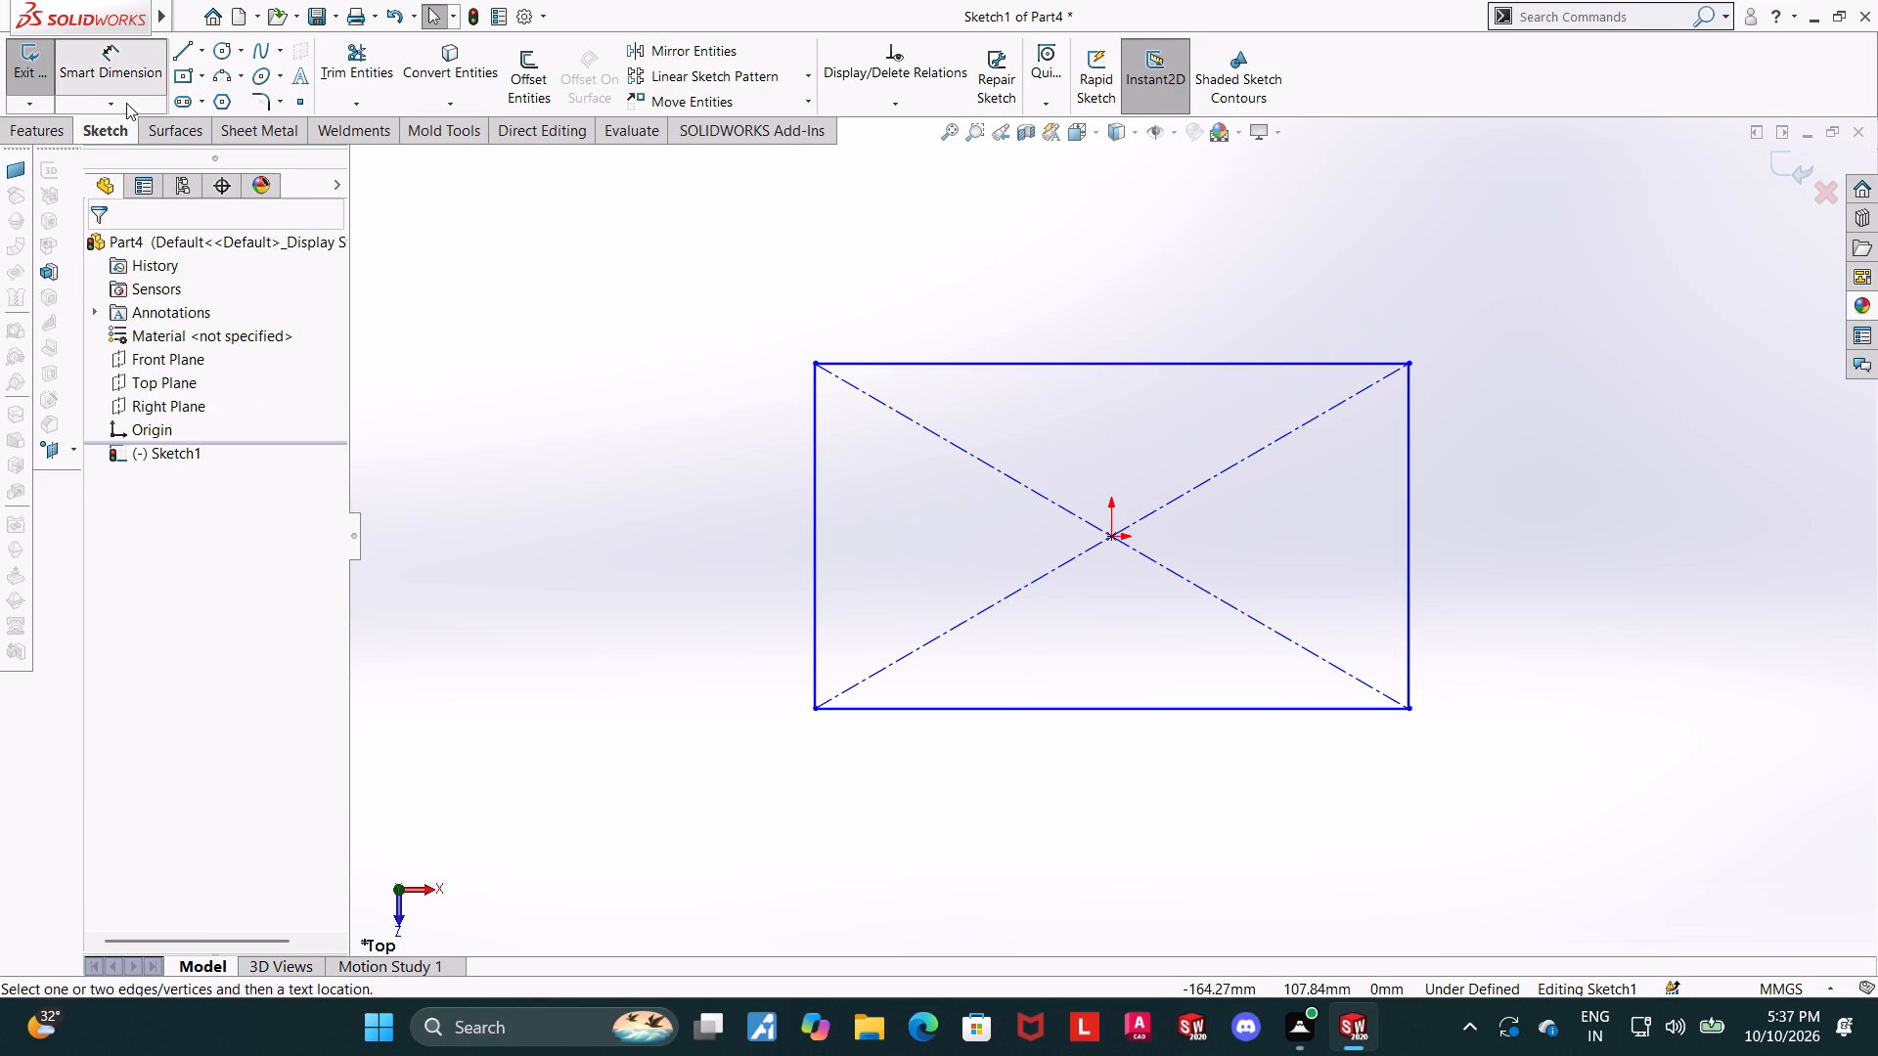
click(1109, 708)
click(1094, 745)
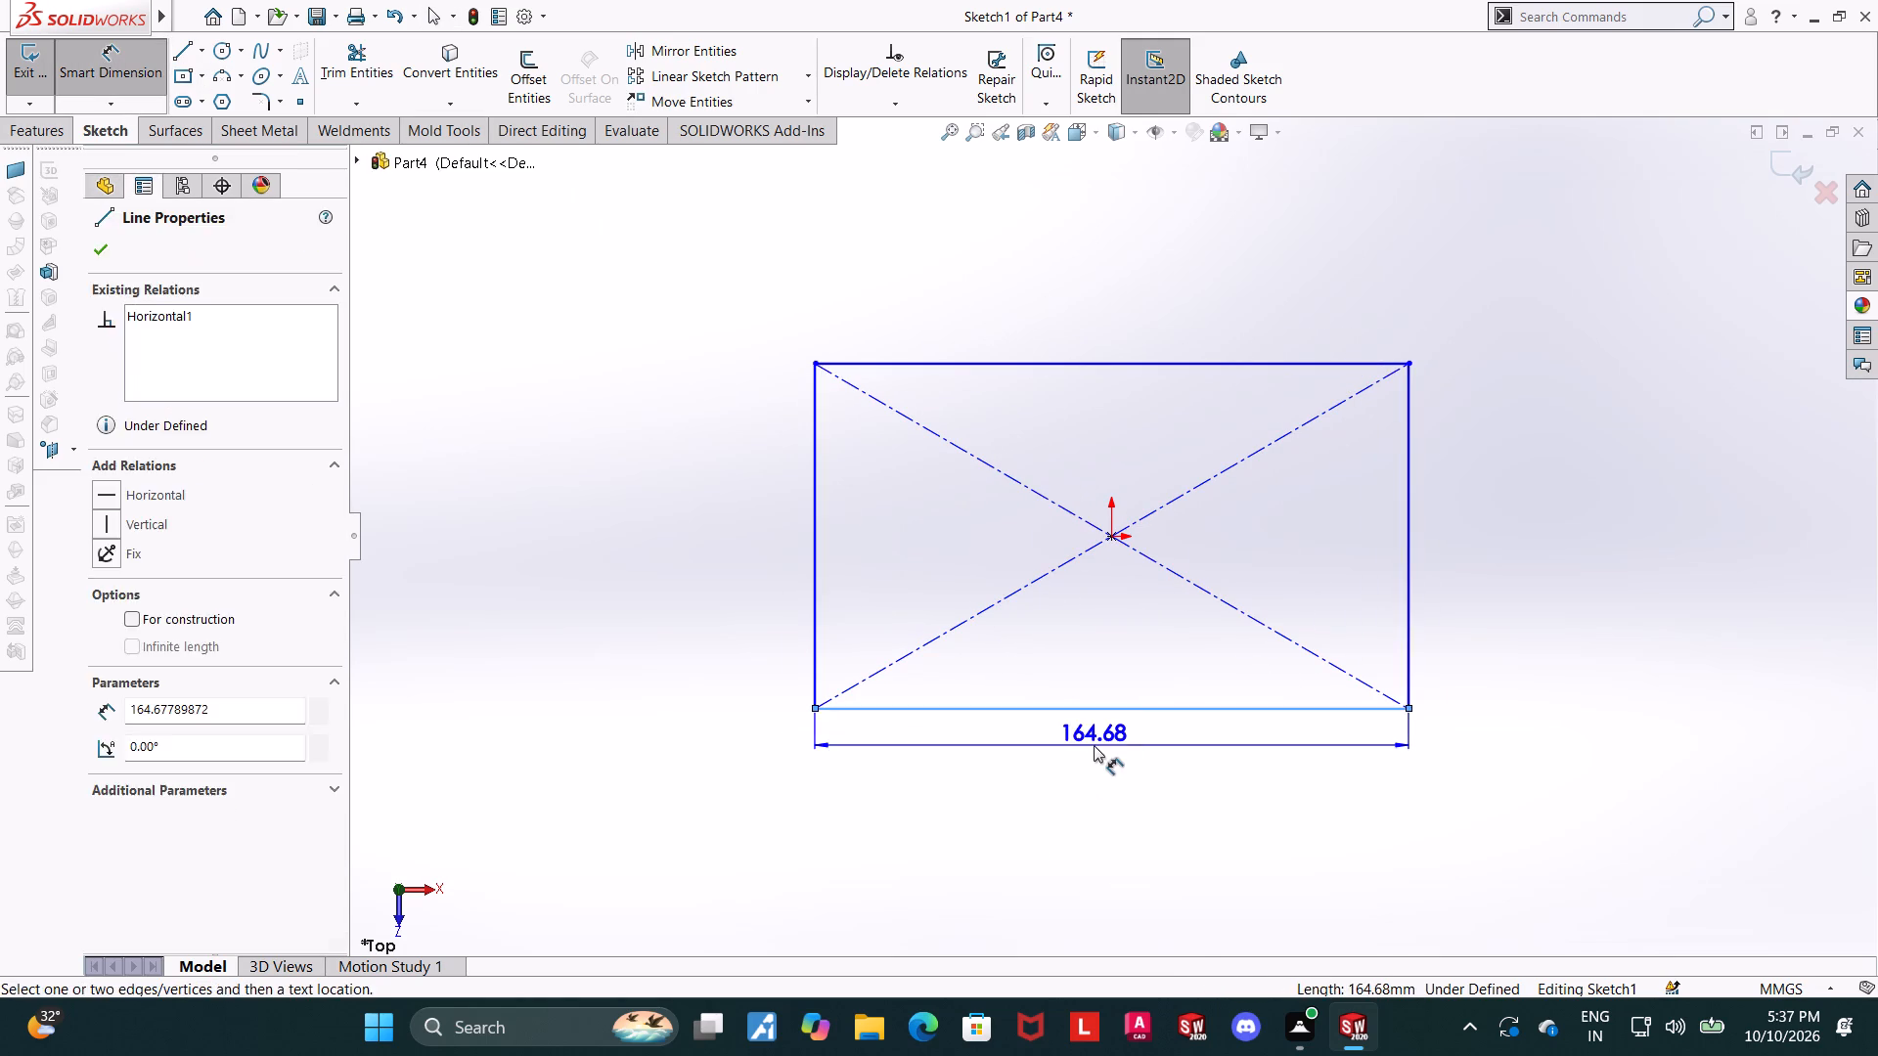
text(140)
key(Return)
key(Escape)
key(Escape)
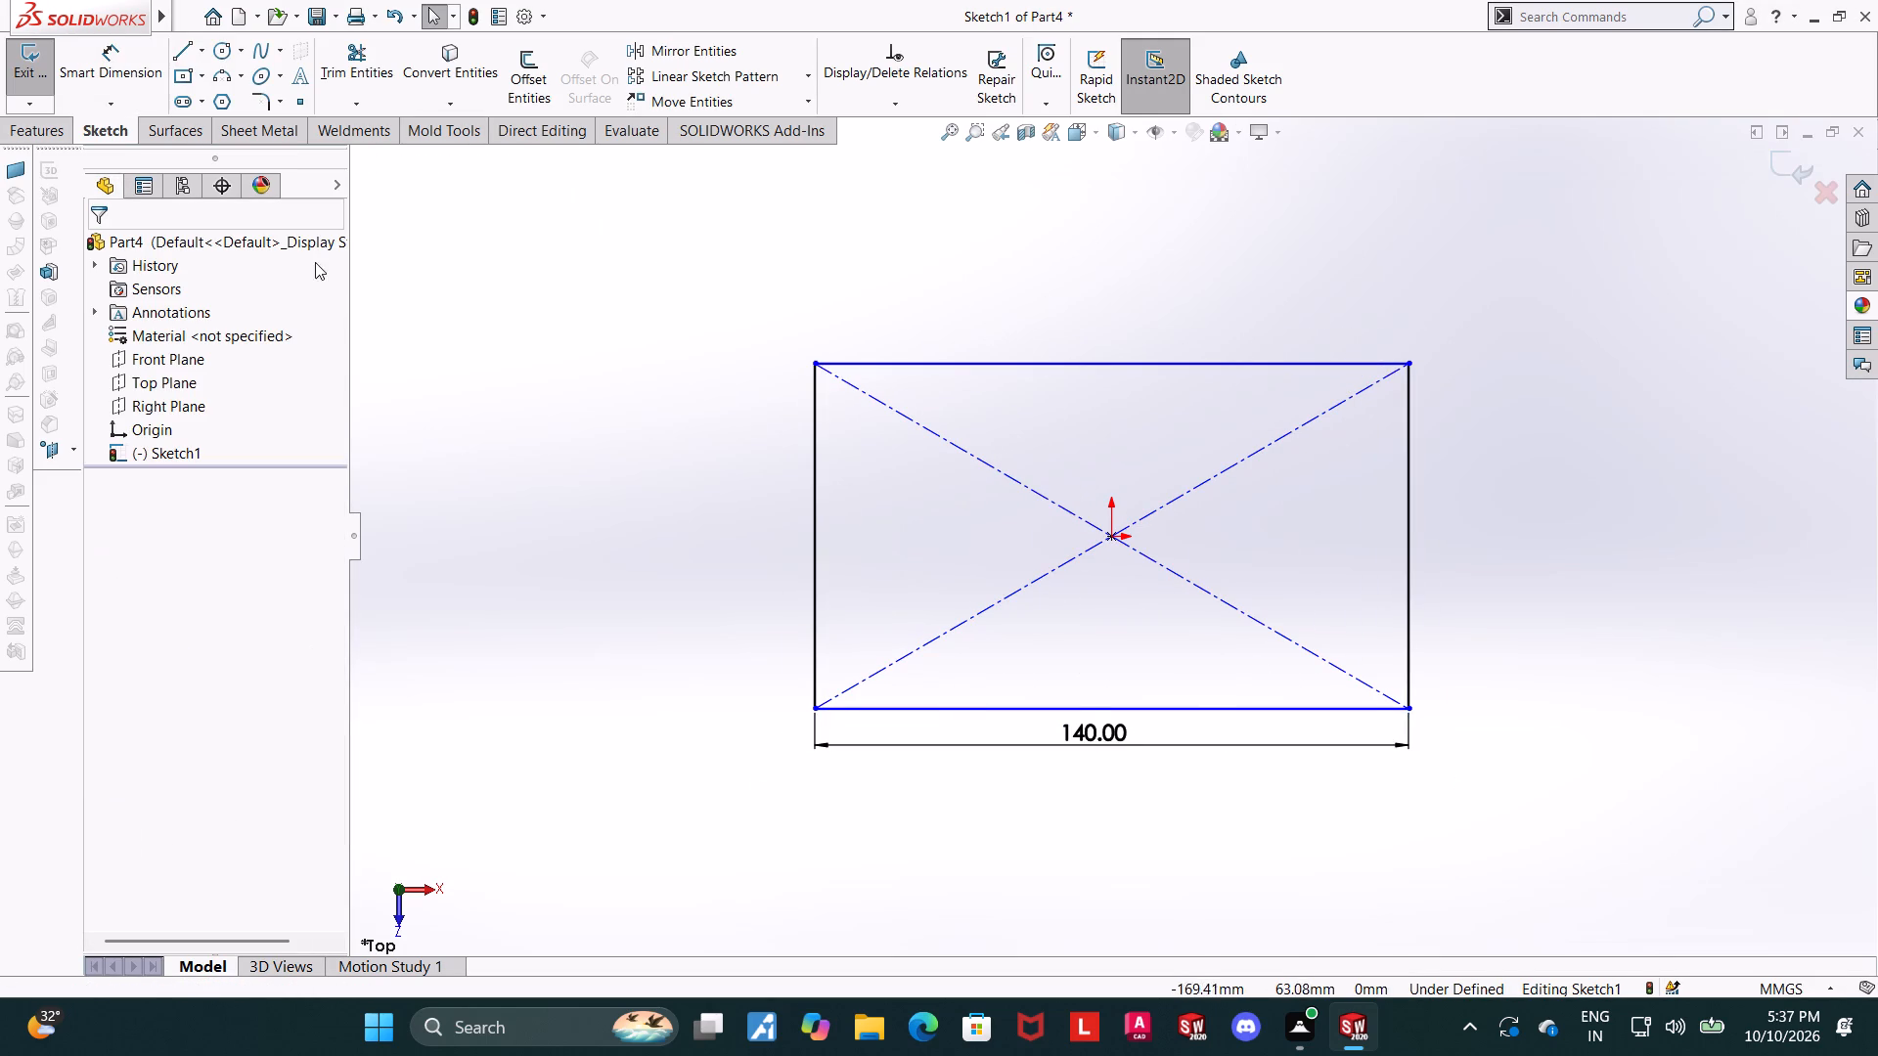
click(97, 65)
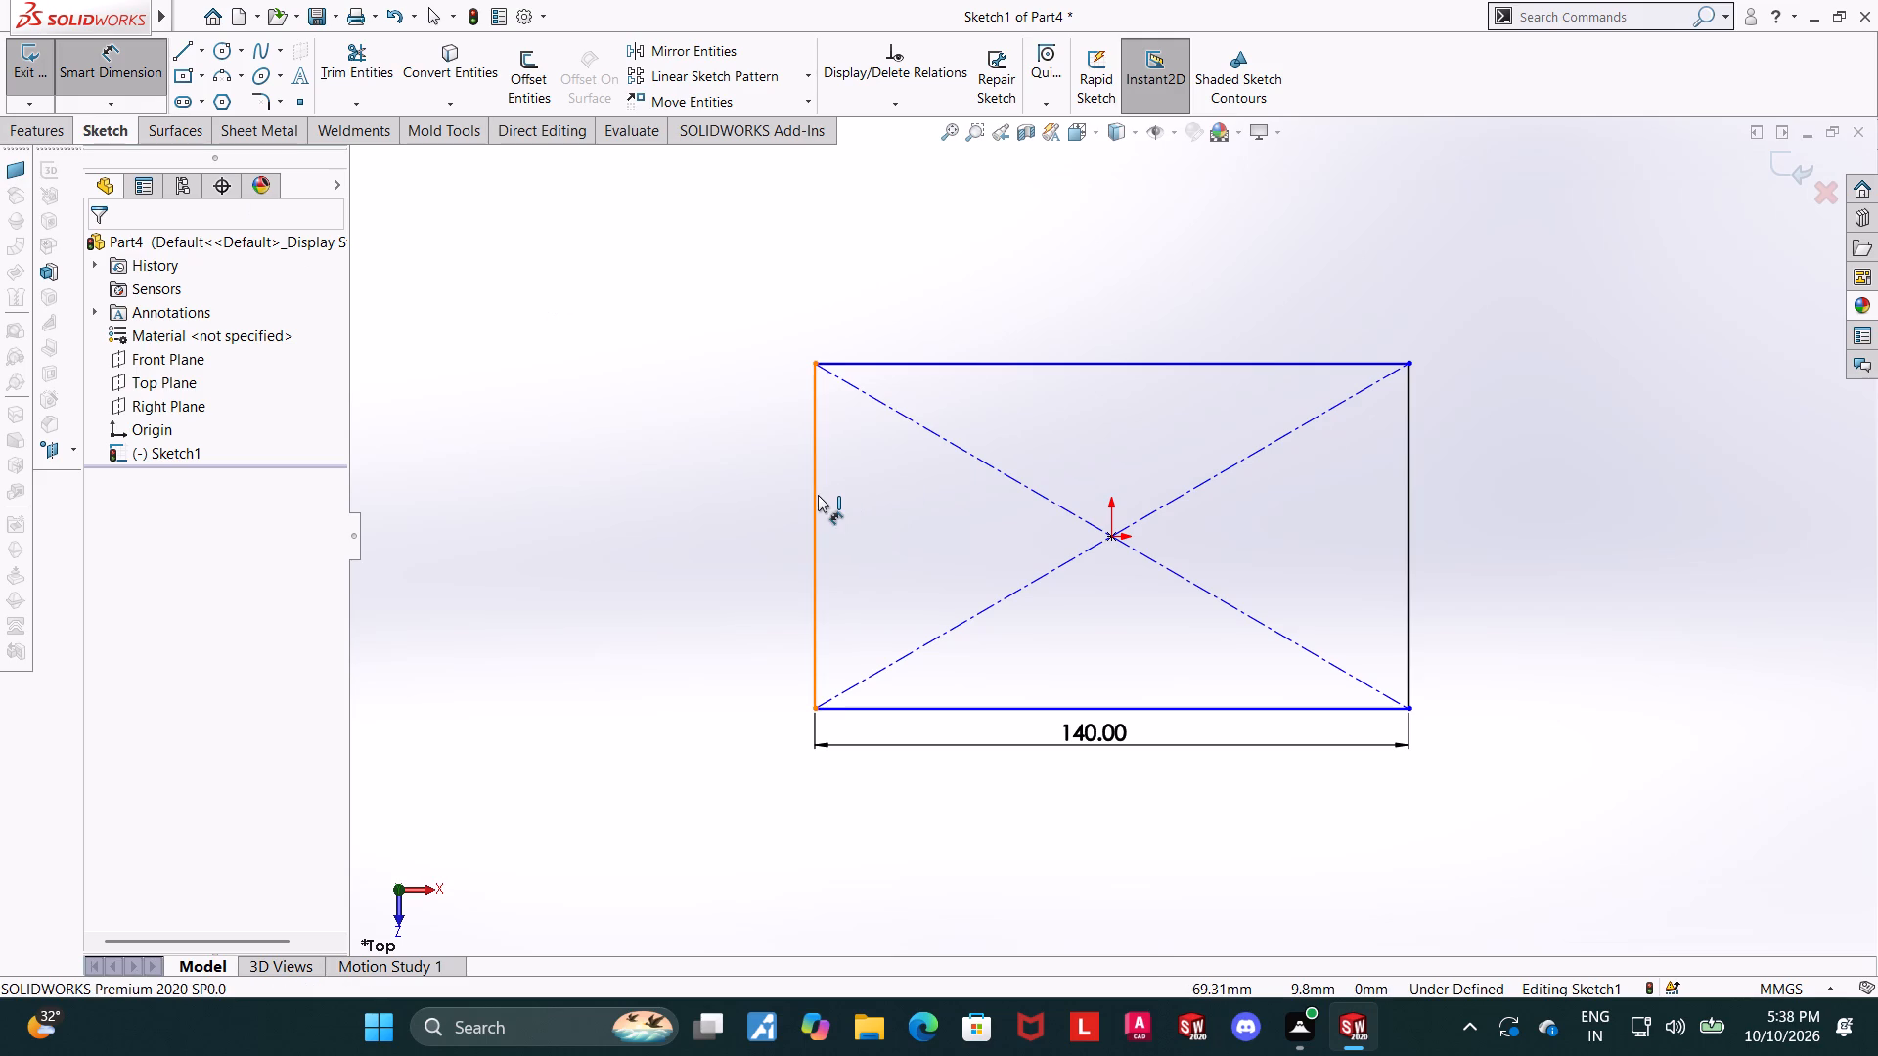
click(818, 495)
click(729, 516)
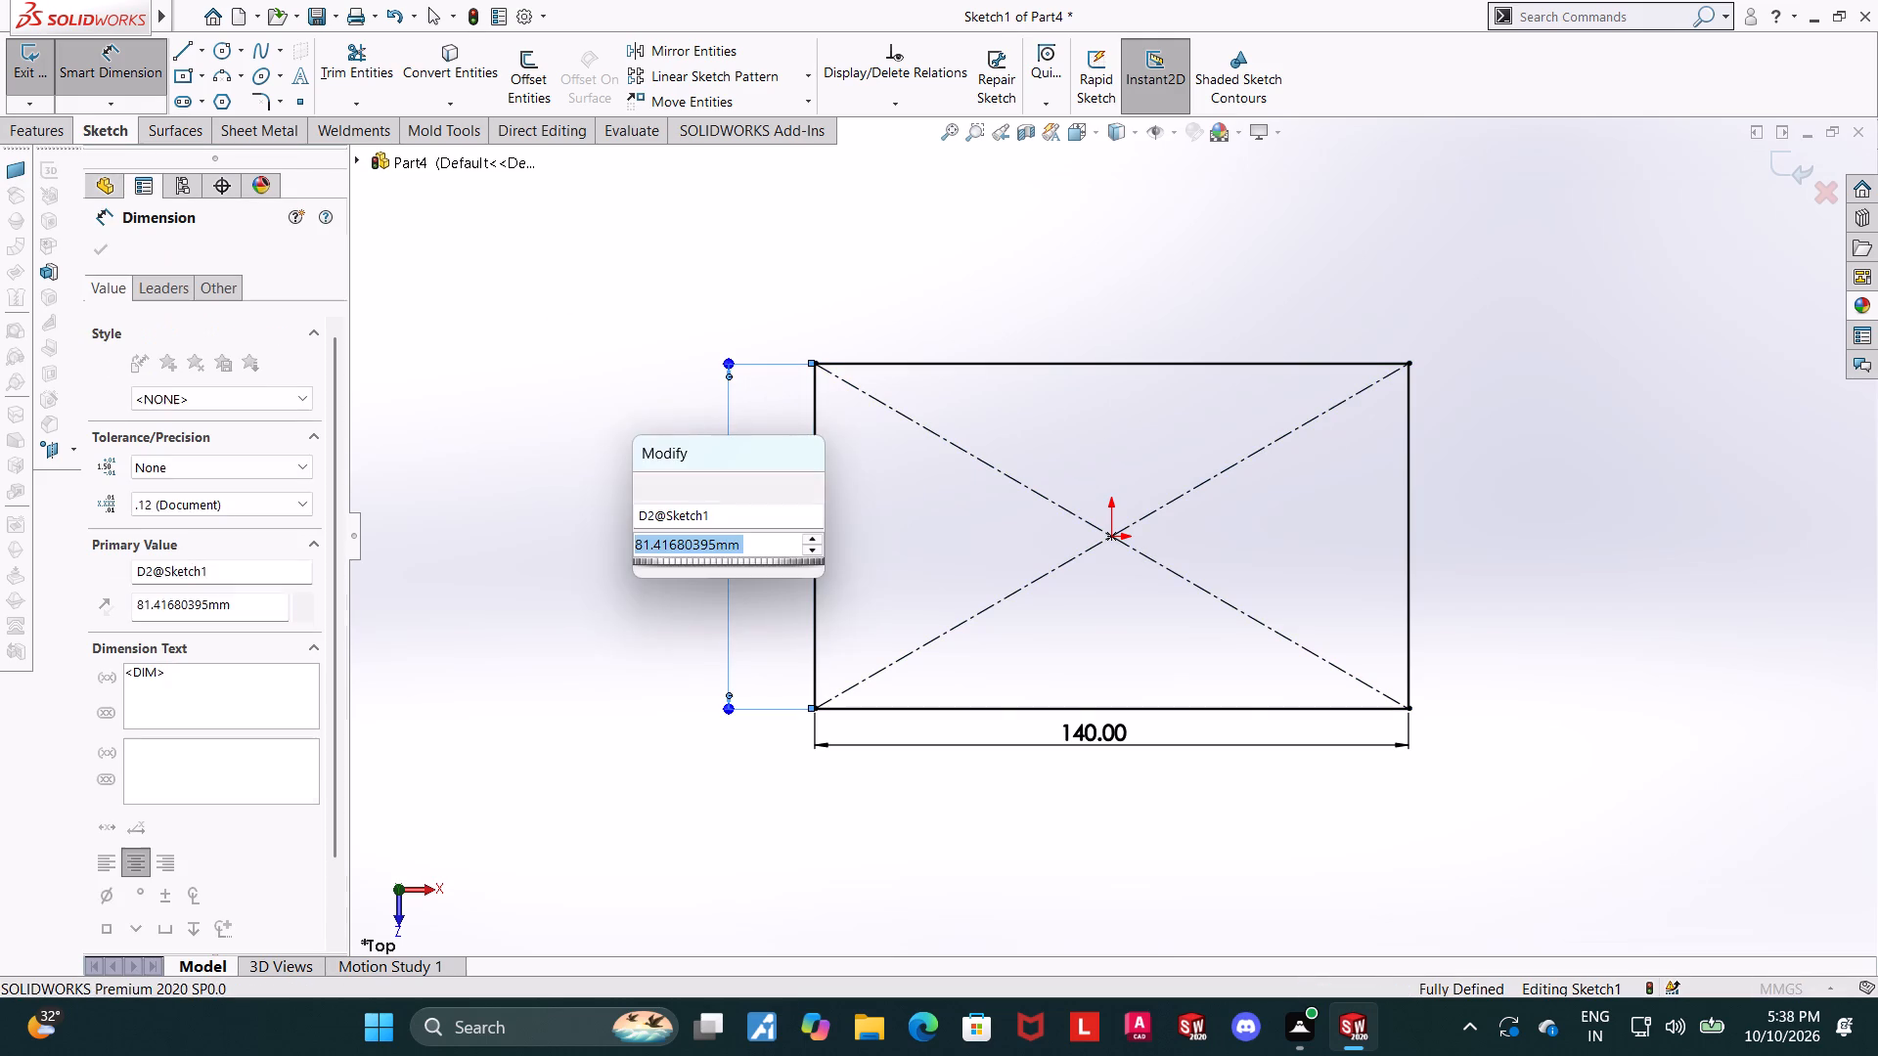
text(90)
key(Return)
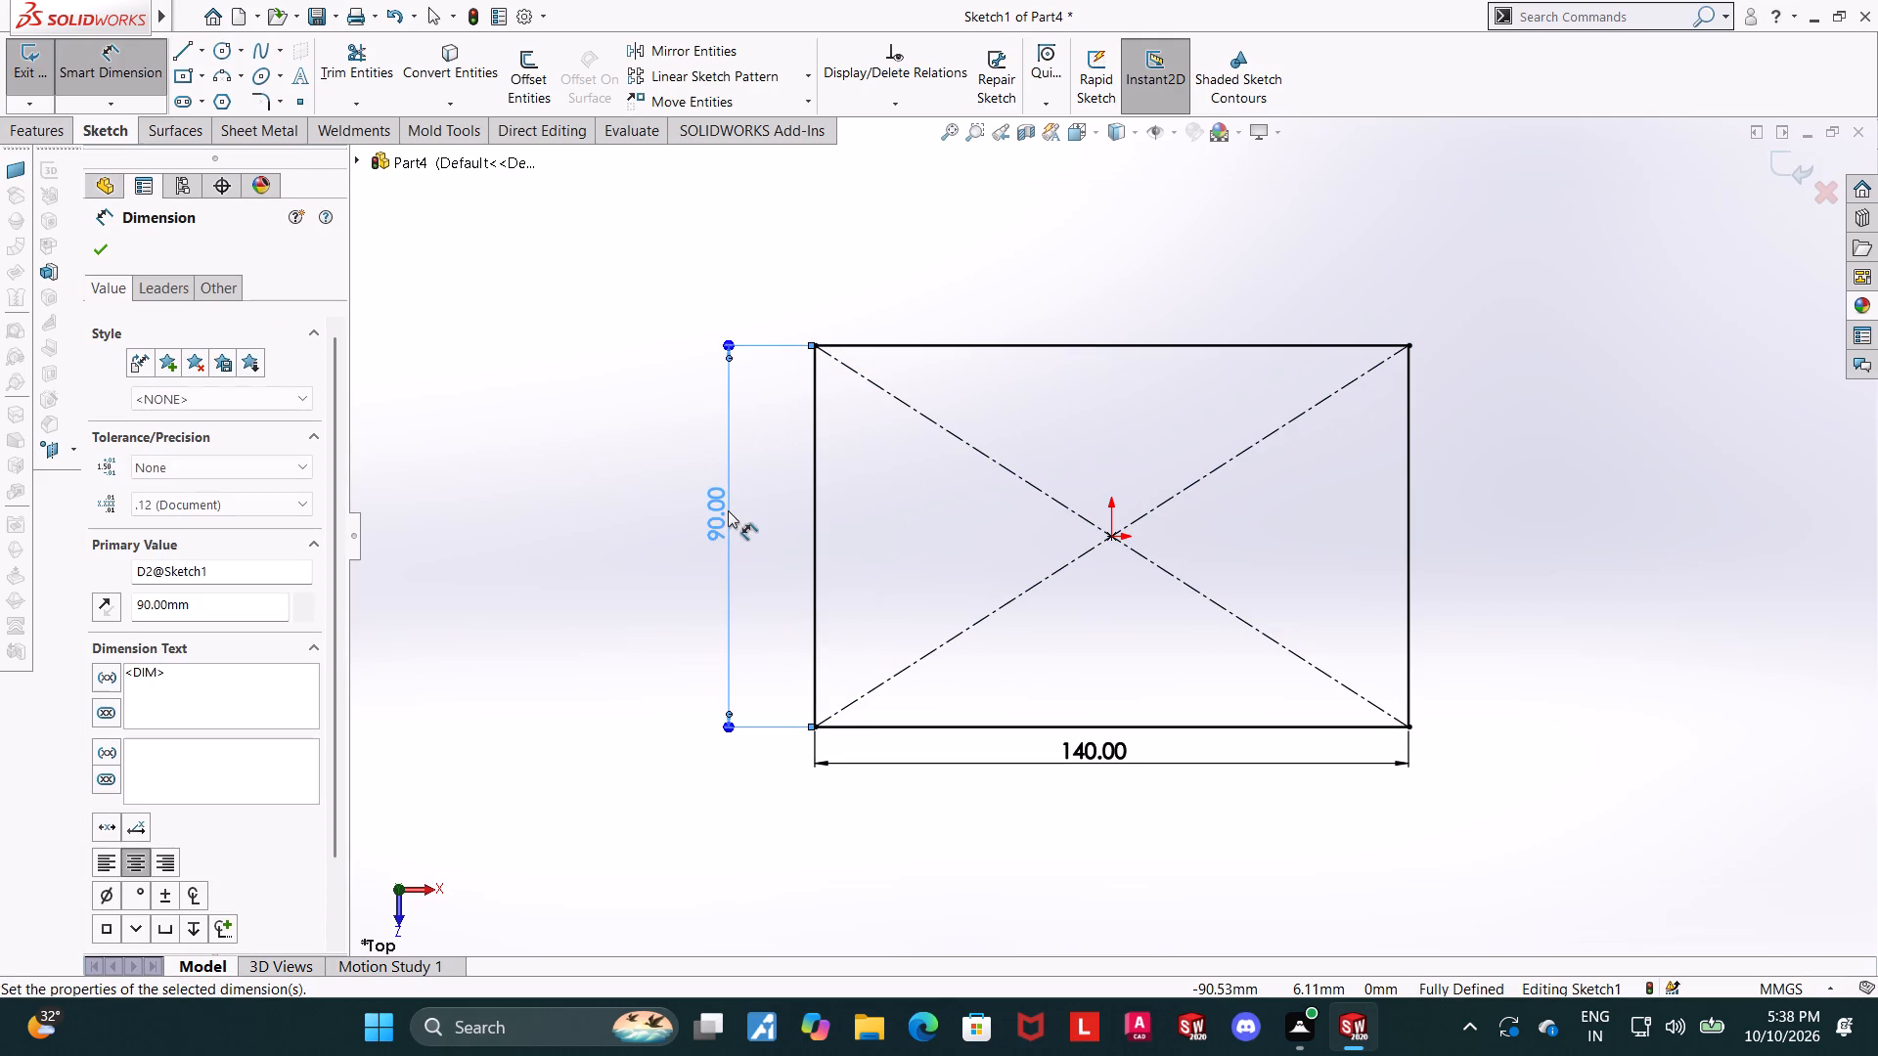
key(Escape)
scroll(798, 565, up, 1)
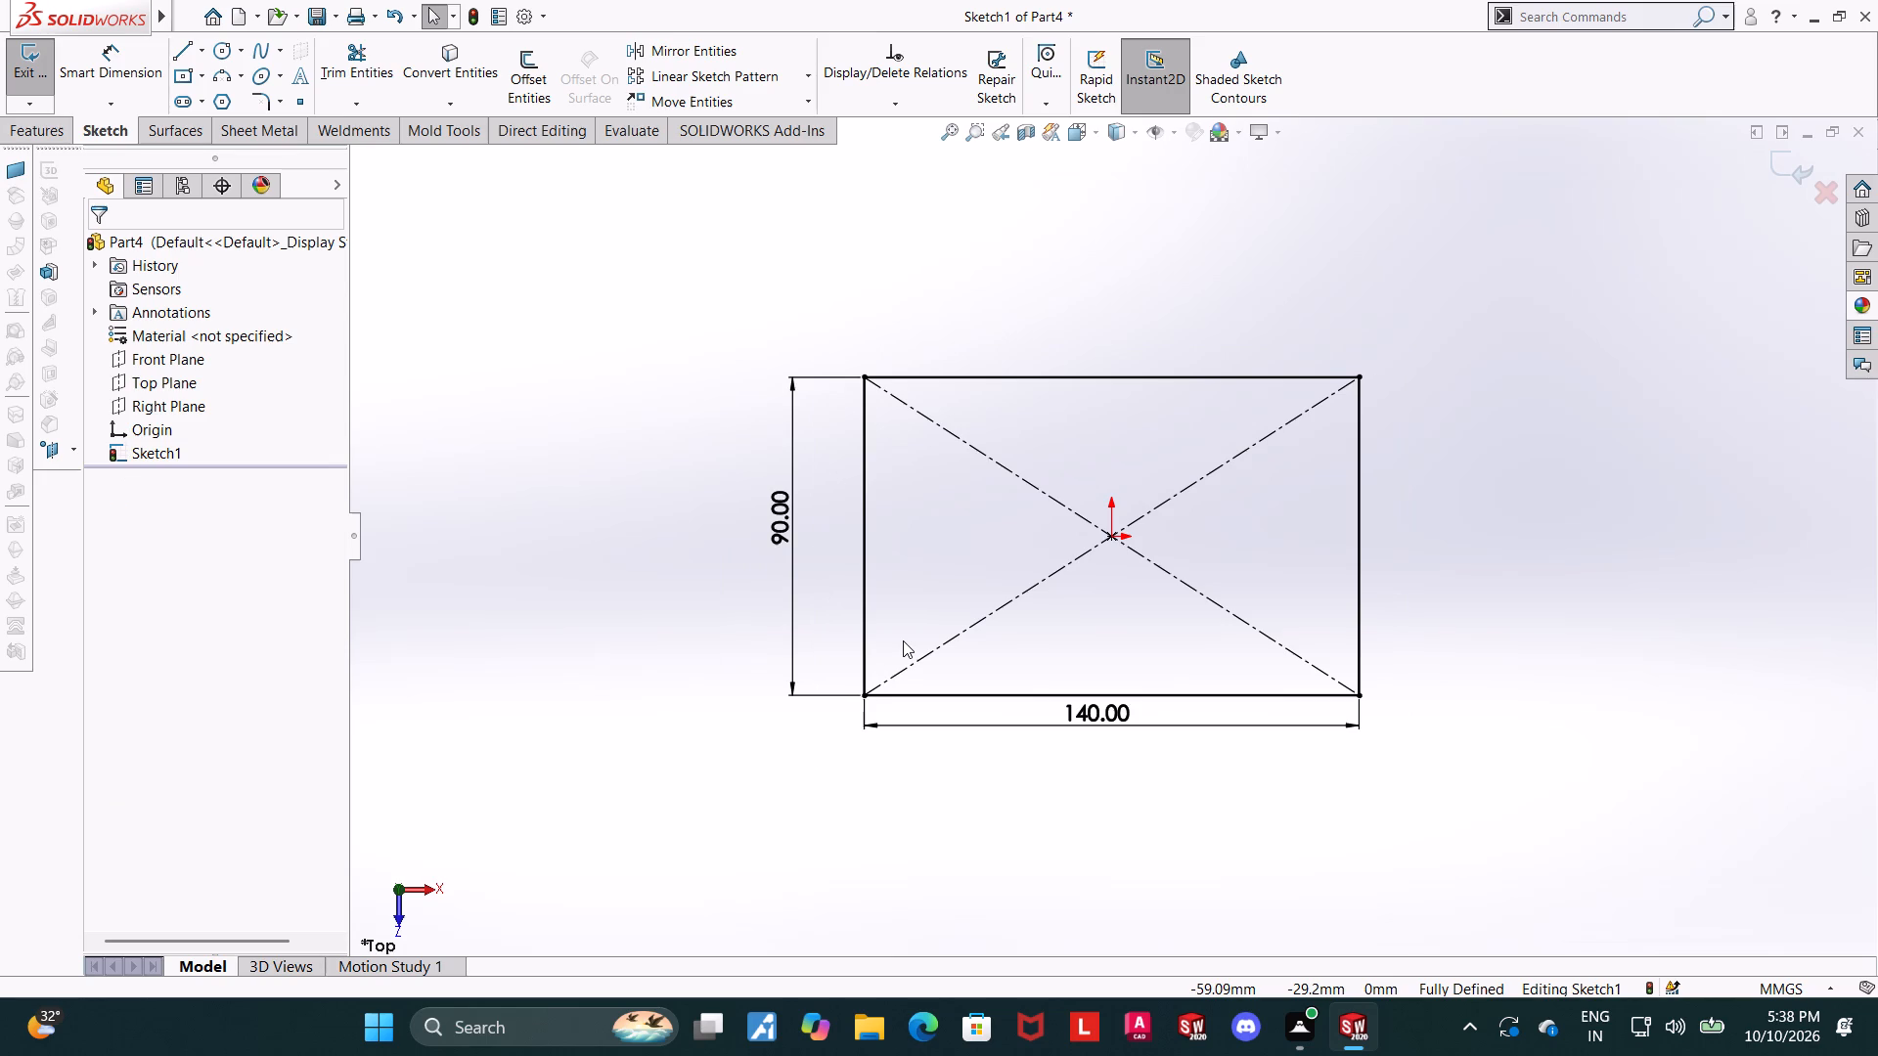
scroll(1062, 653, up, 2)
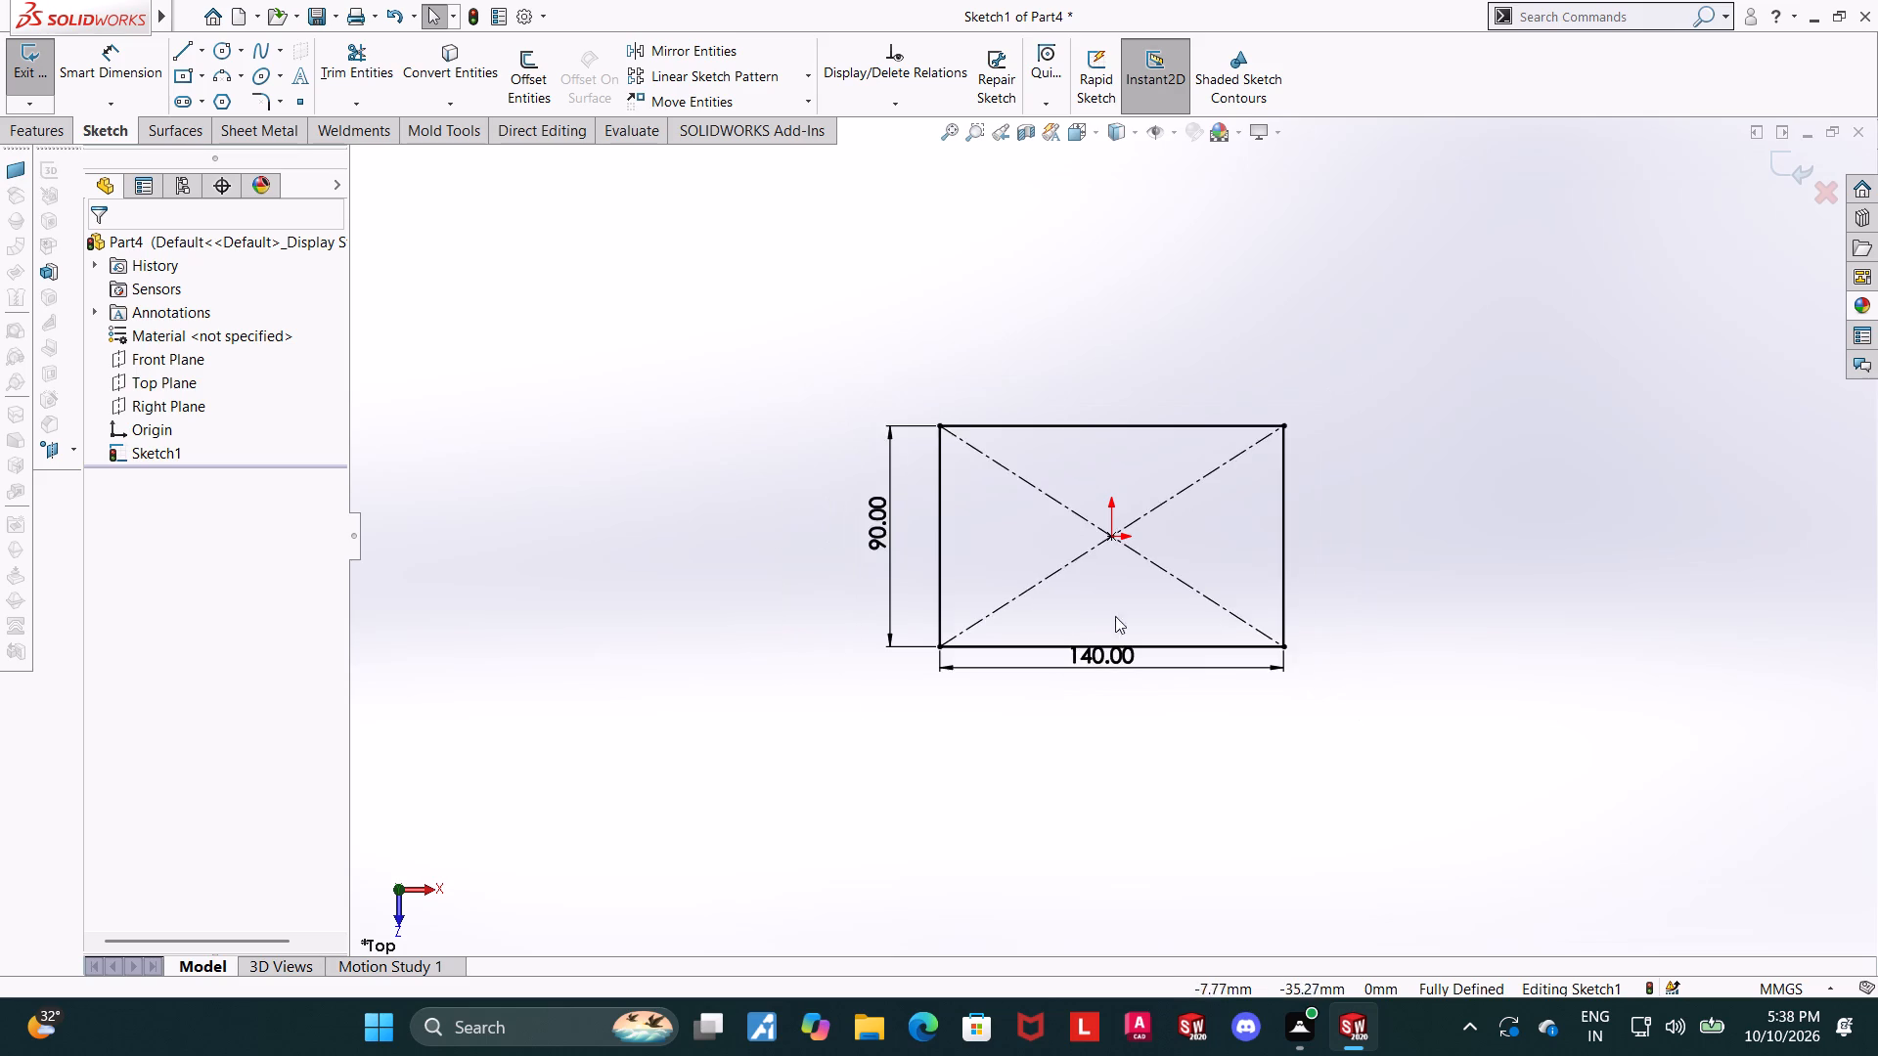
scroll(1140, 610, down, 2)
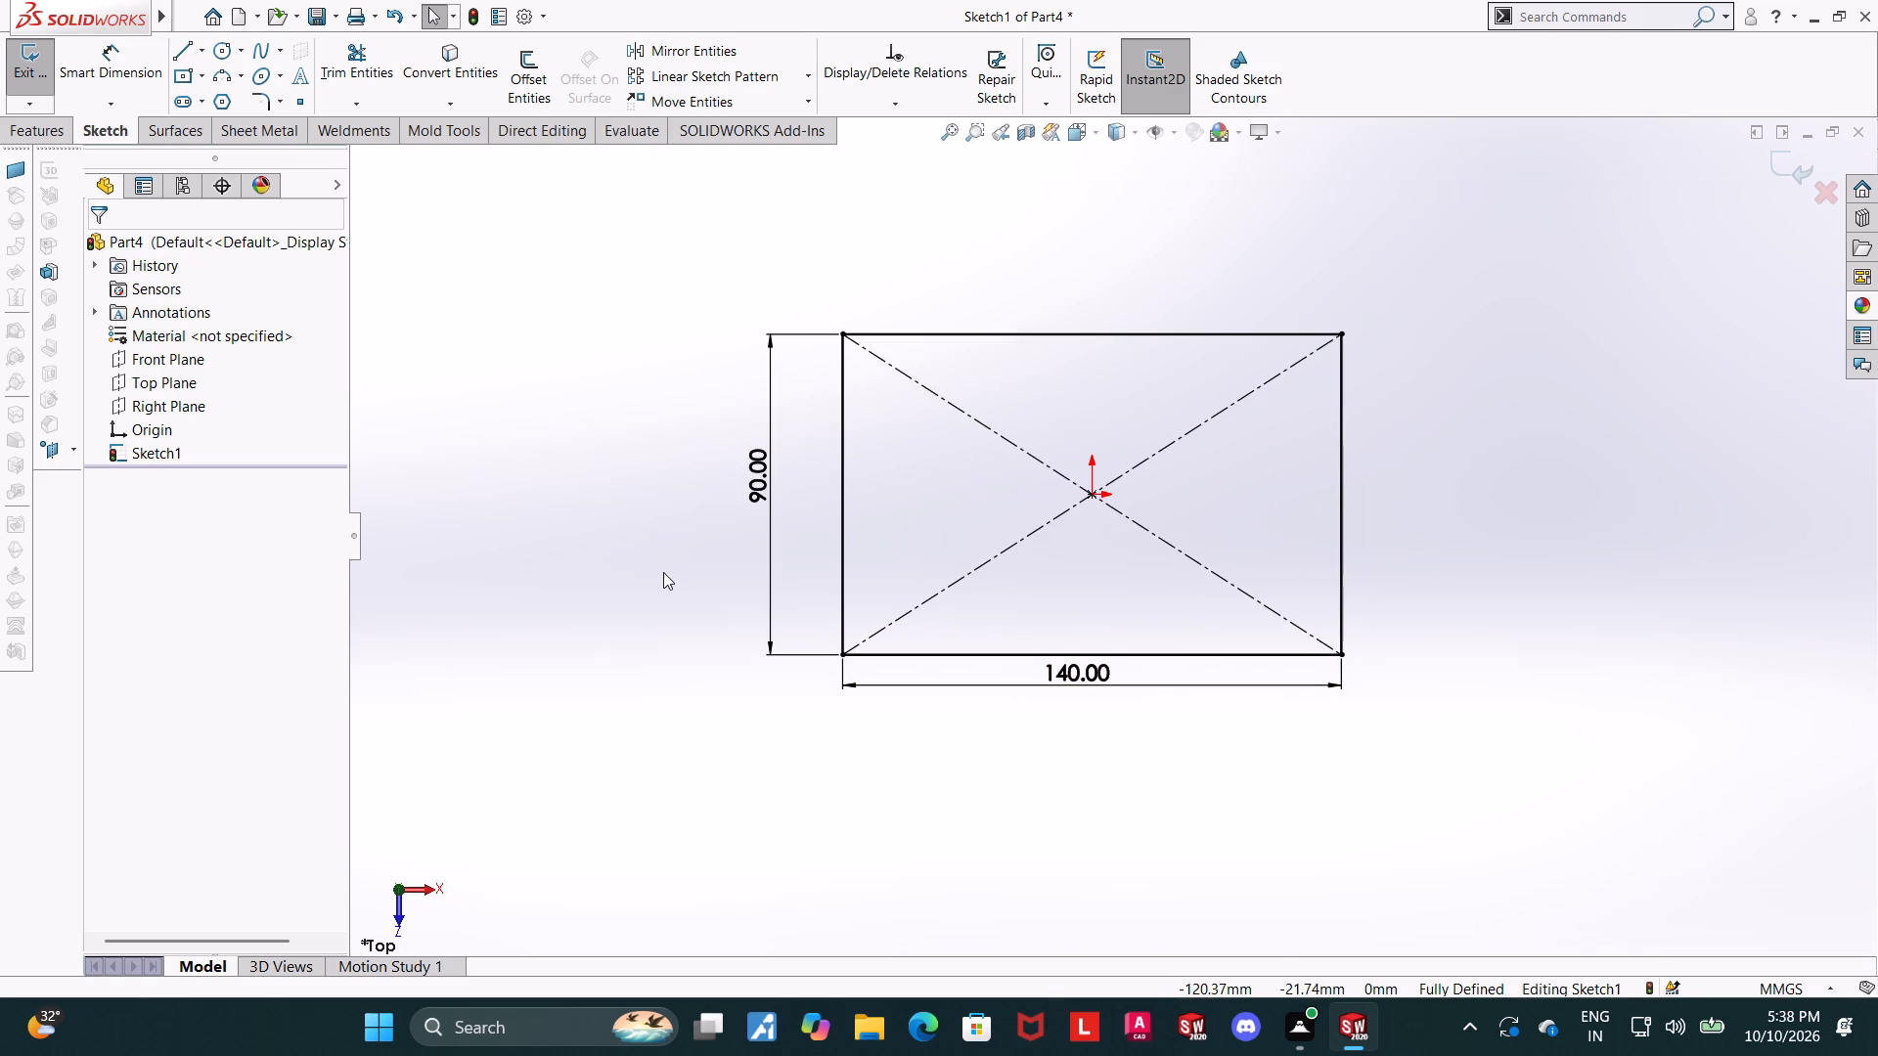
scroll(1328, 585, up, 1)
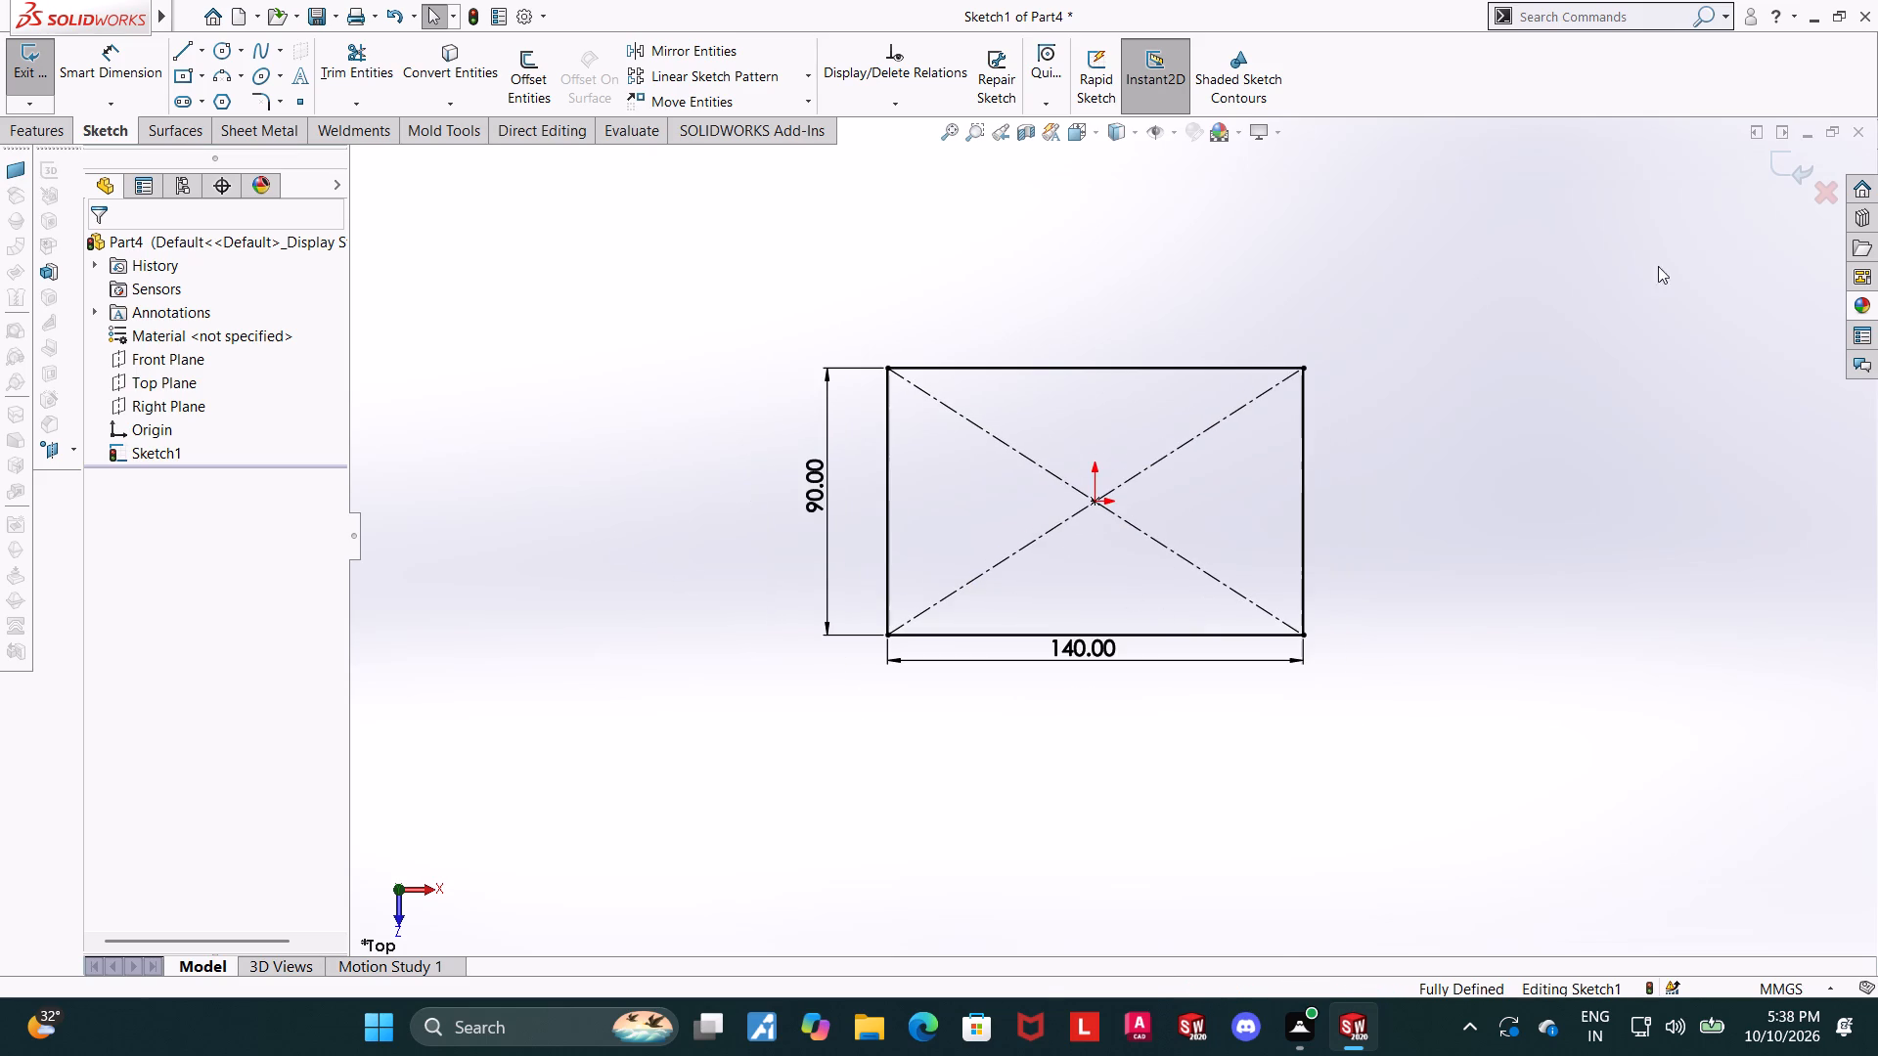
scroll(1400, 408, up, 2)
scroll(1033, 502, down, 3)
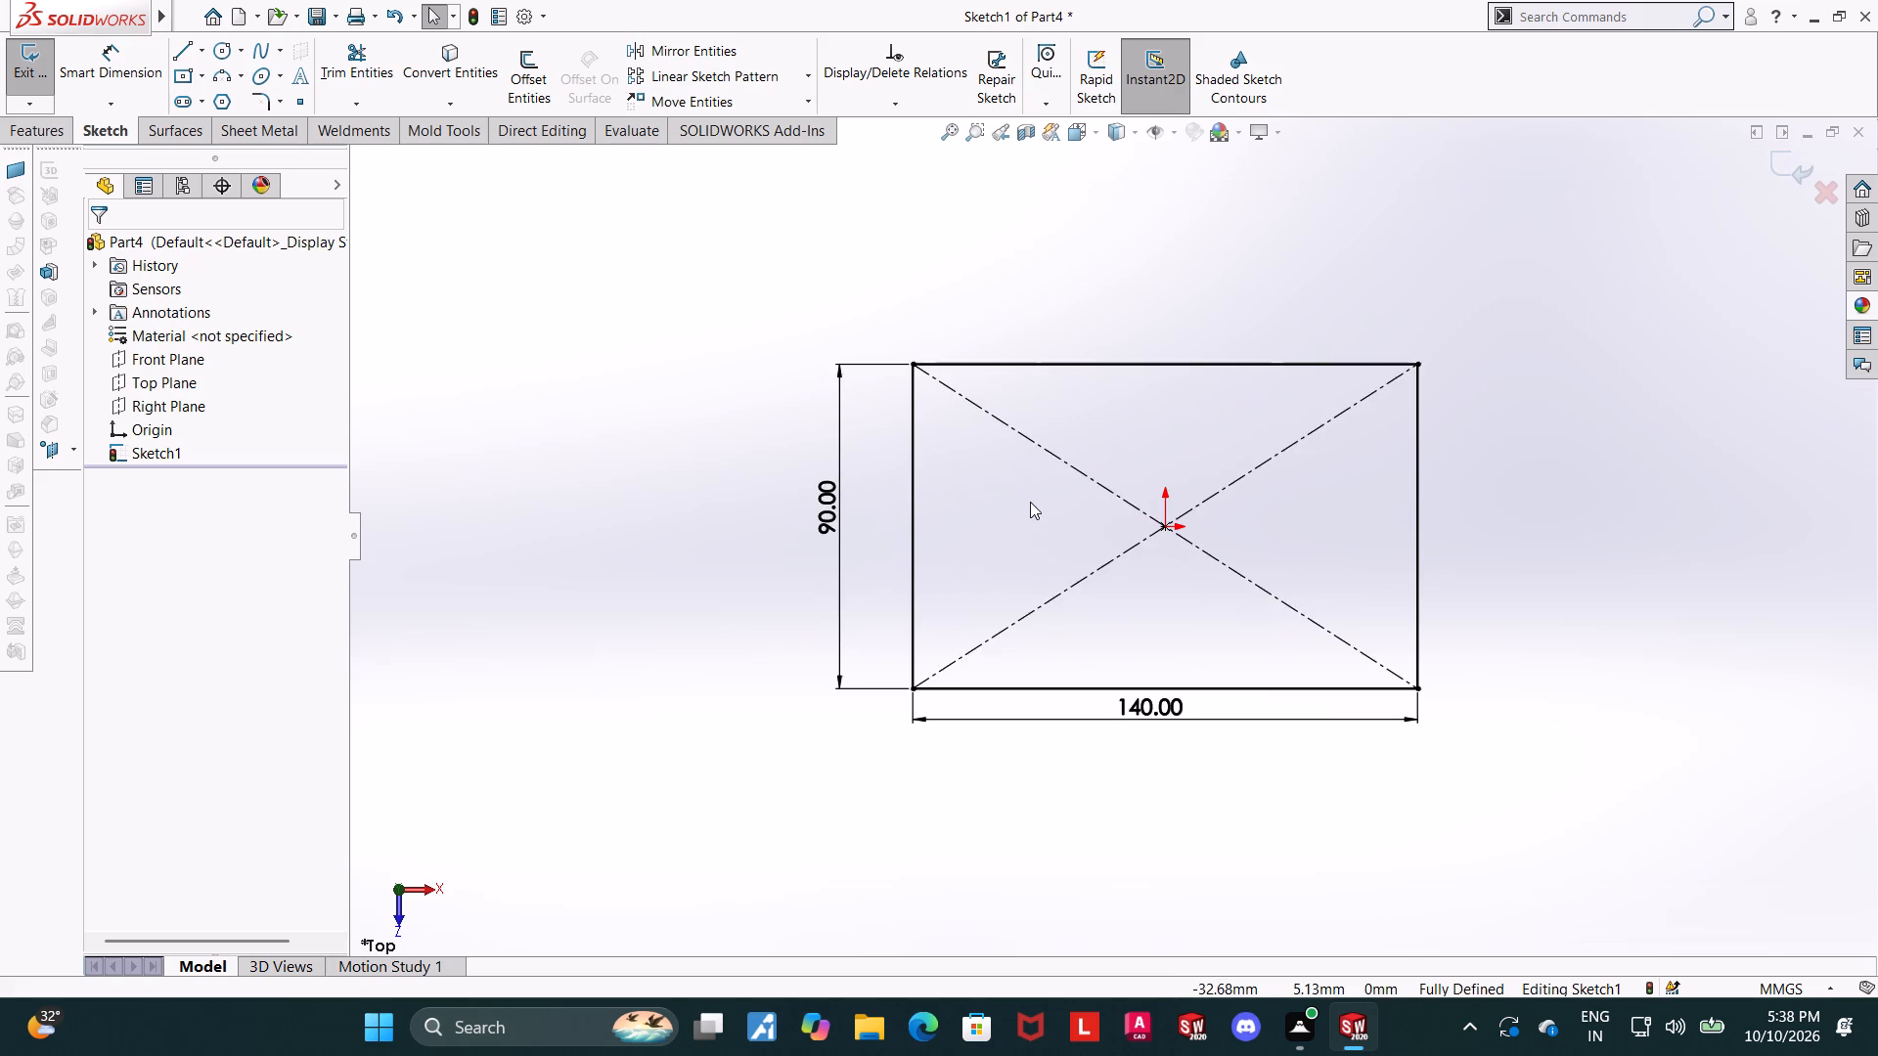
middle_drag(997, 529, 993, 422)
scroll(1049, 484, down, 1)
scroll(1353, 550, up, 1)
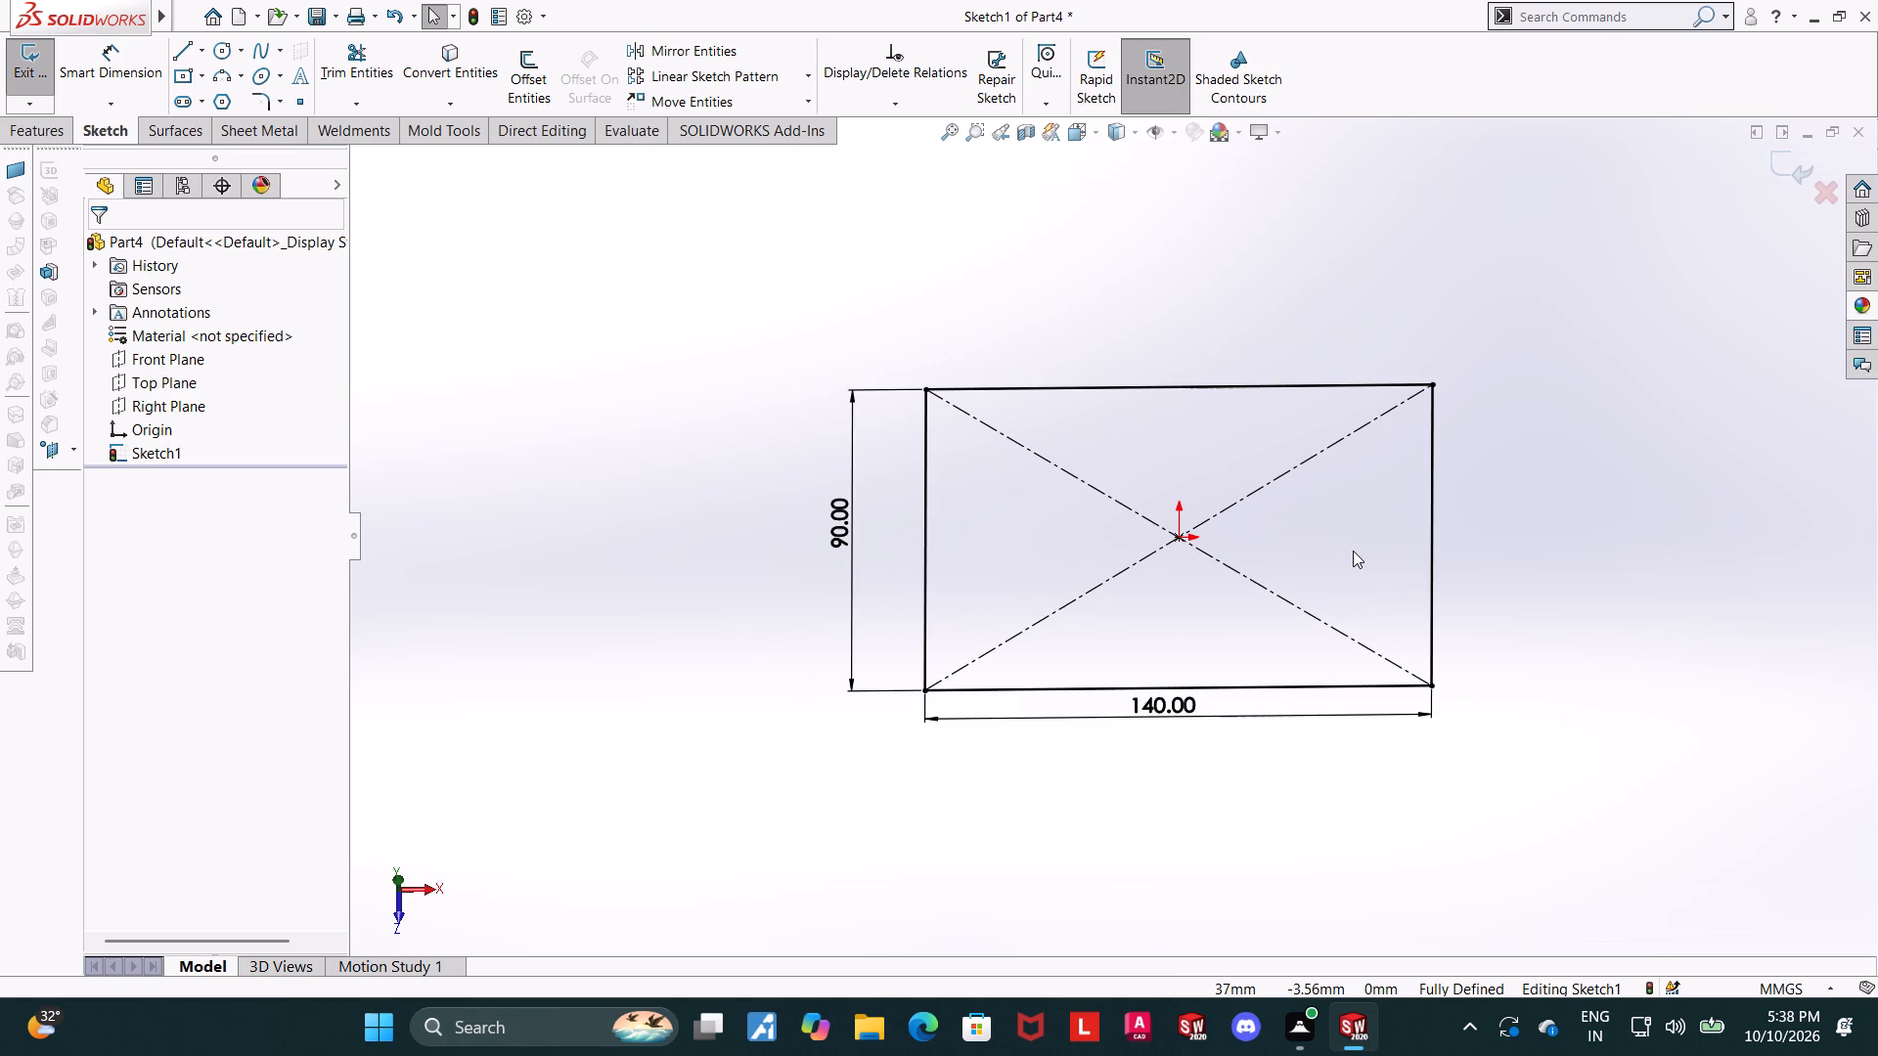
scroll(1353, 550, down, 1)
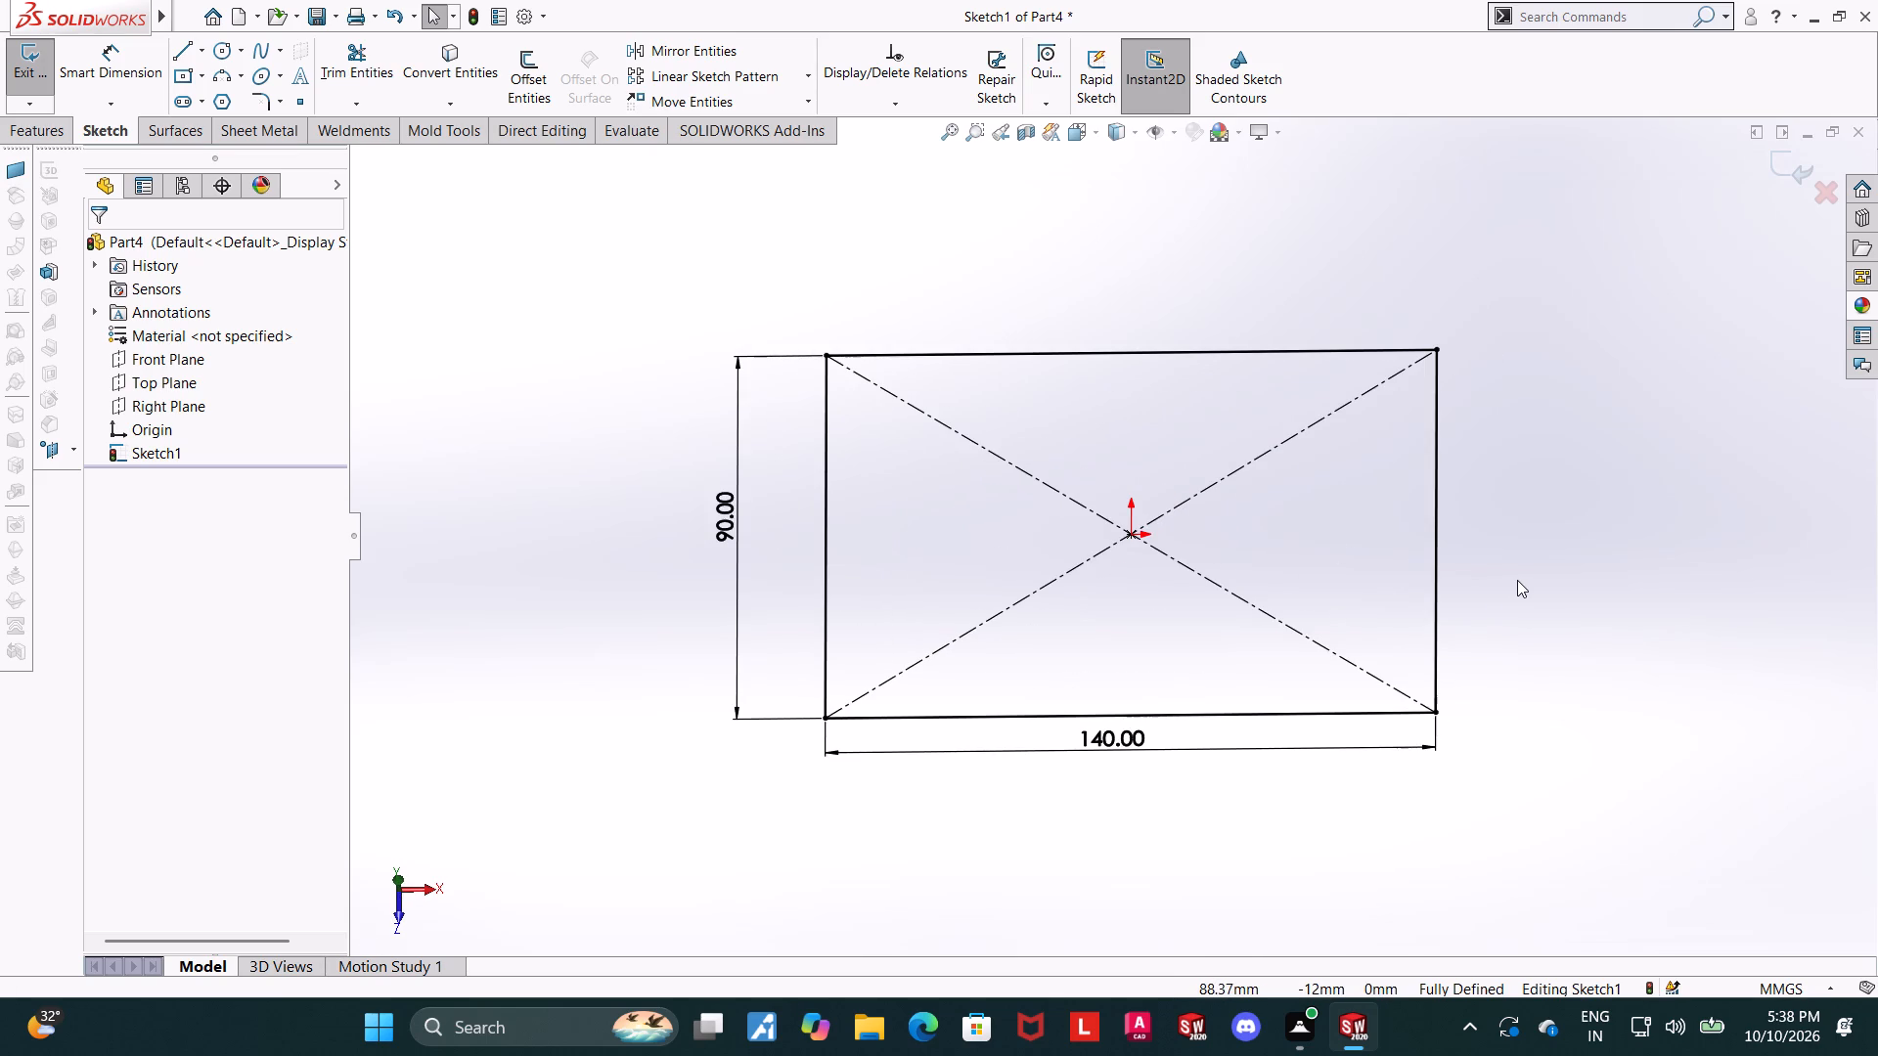
Exit the sketch and extrude the rectangle as a boss with a blind depth of 40 mm.
click(1792, 167)
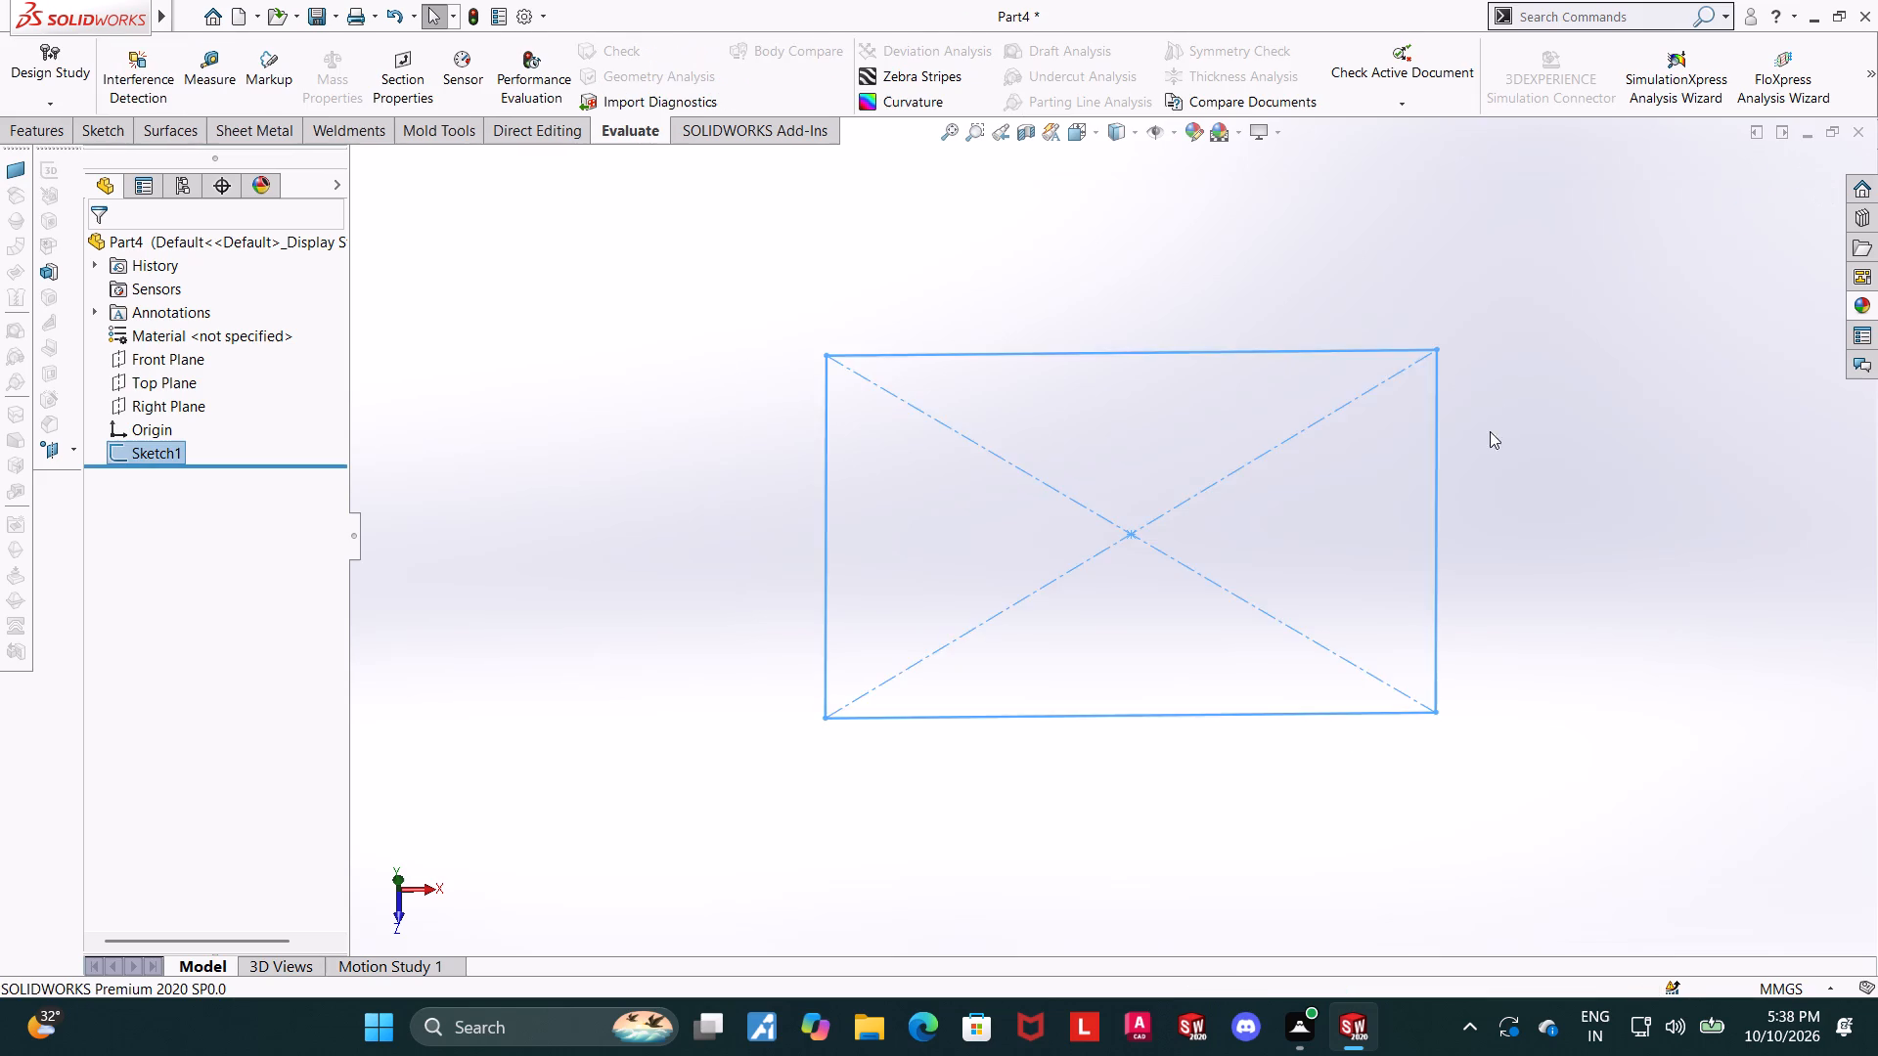
scroll(1466, 458, up, 3)
middle_drag(1420, 539, 1417, 365)
click(18, 133)
click(44, 72)
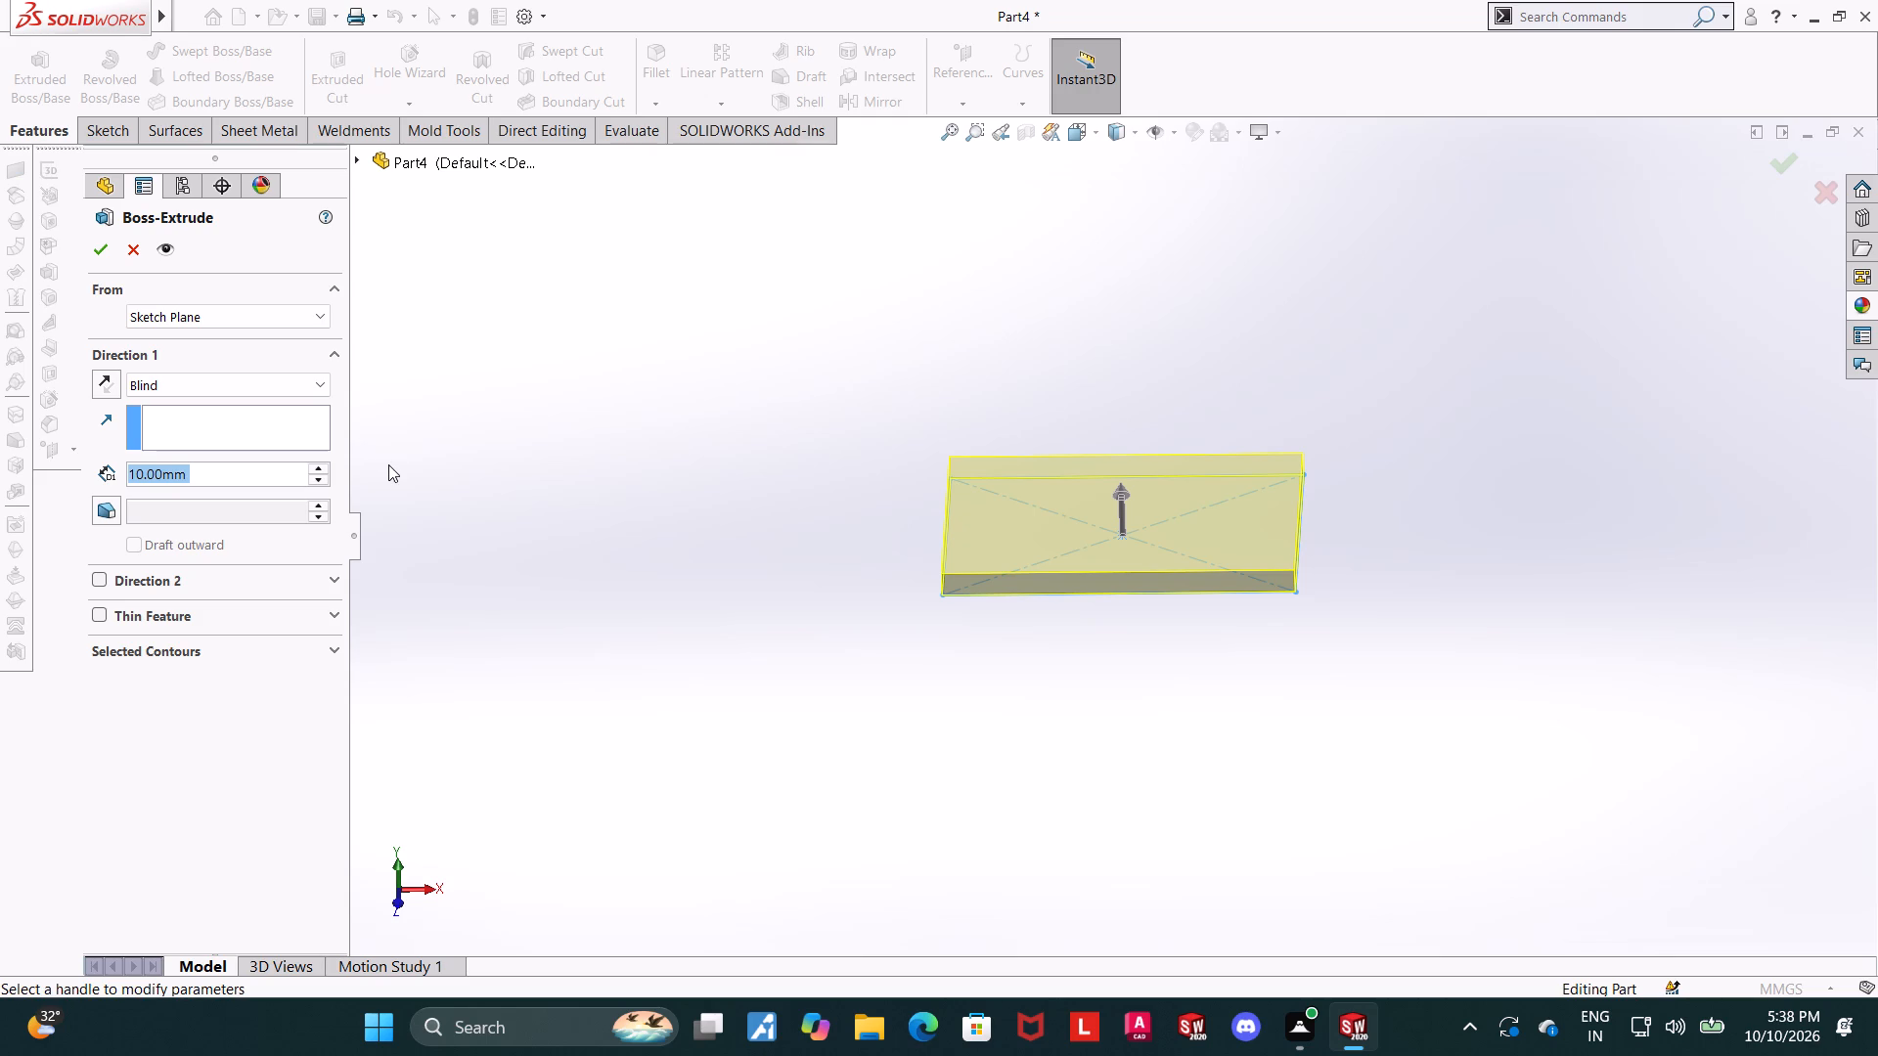
text(40)
key(Return)
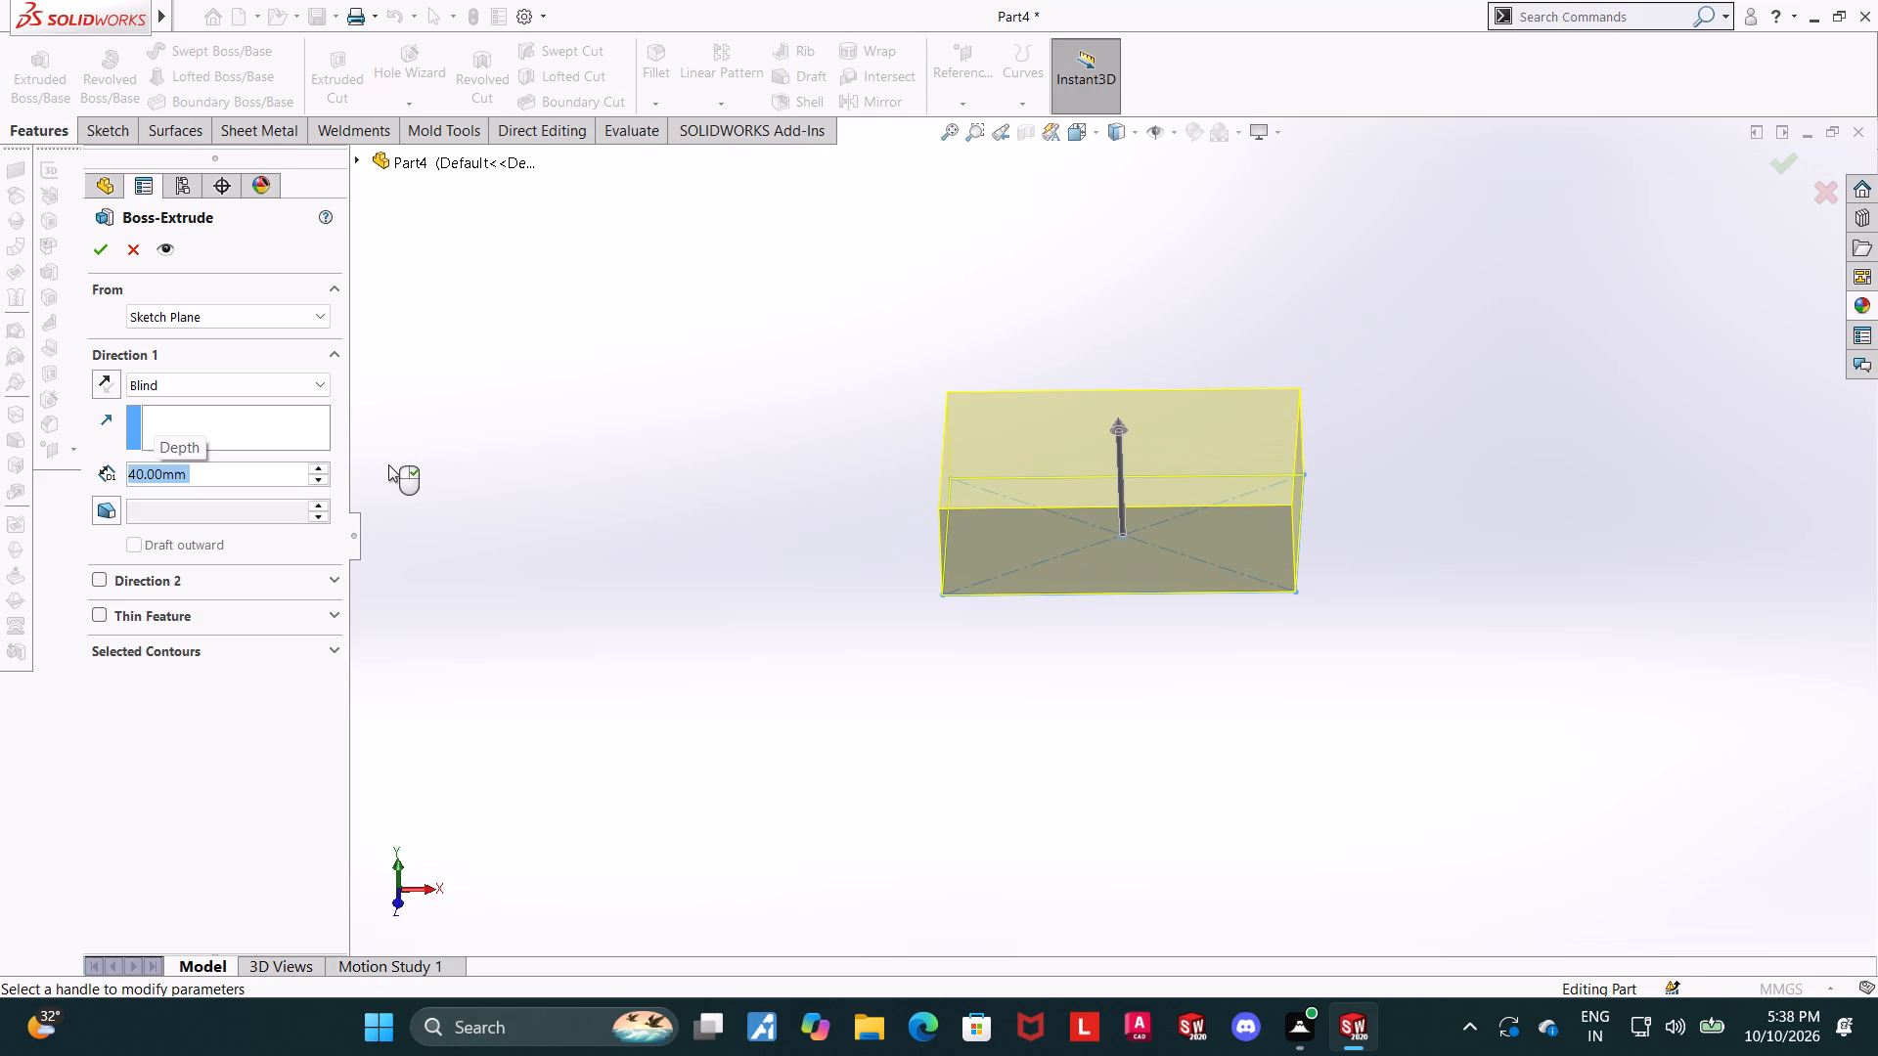
click(106, 256)
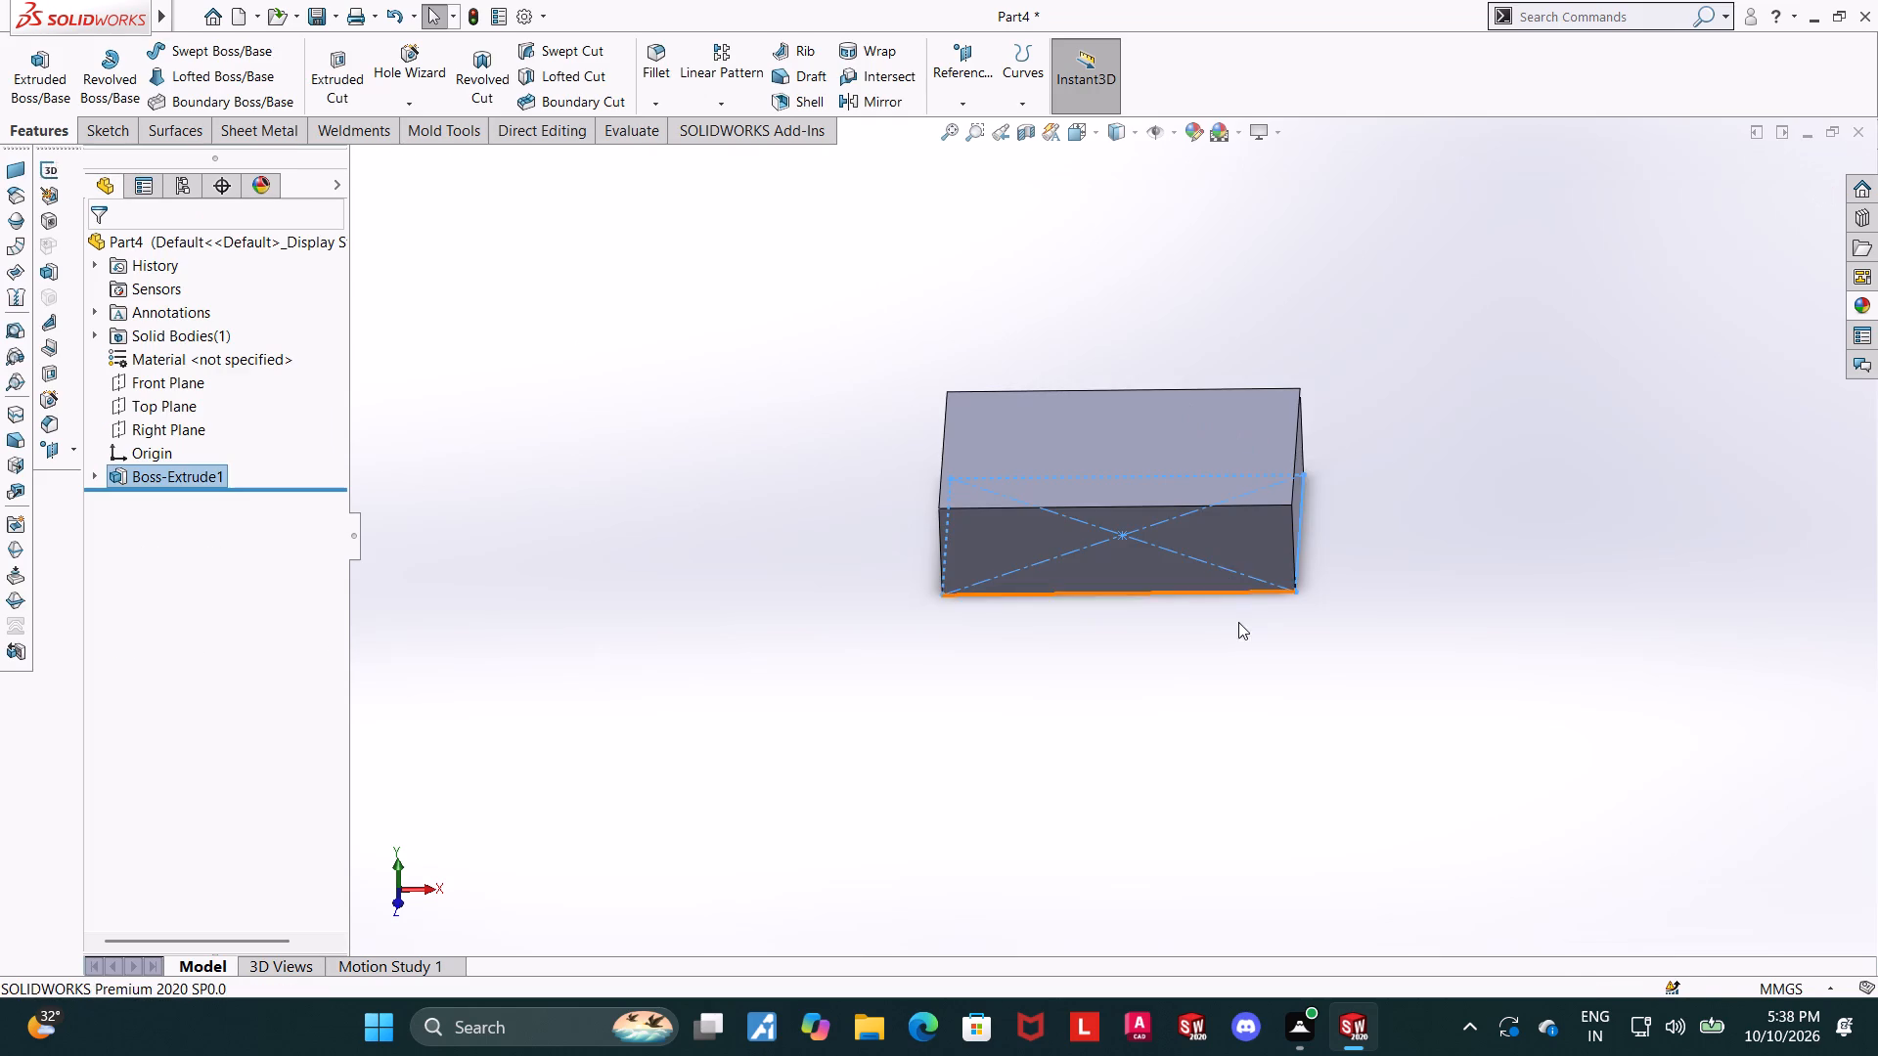
Start a sketch on the Top Plane, viewed normal to it, and draw a circle about 36 mm in diameter centred on the origin.
drag(1232, 659, 1230, 673)
middle_drag(1104, 576, 1118, 619)
scroll(1422, 497, down, 1)
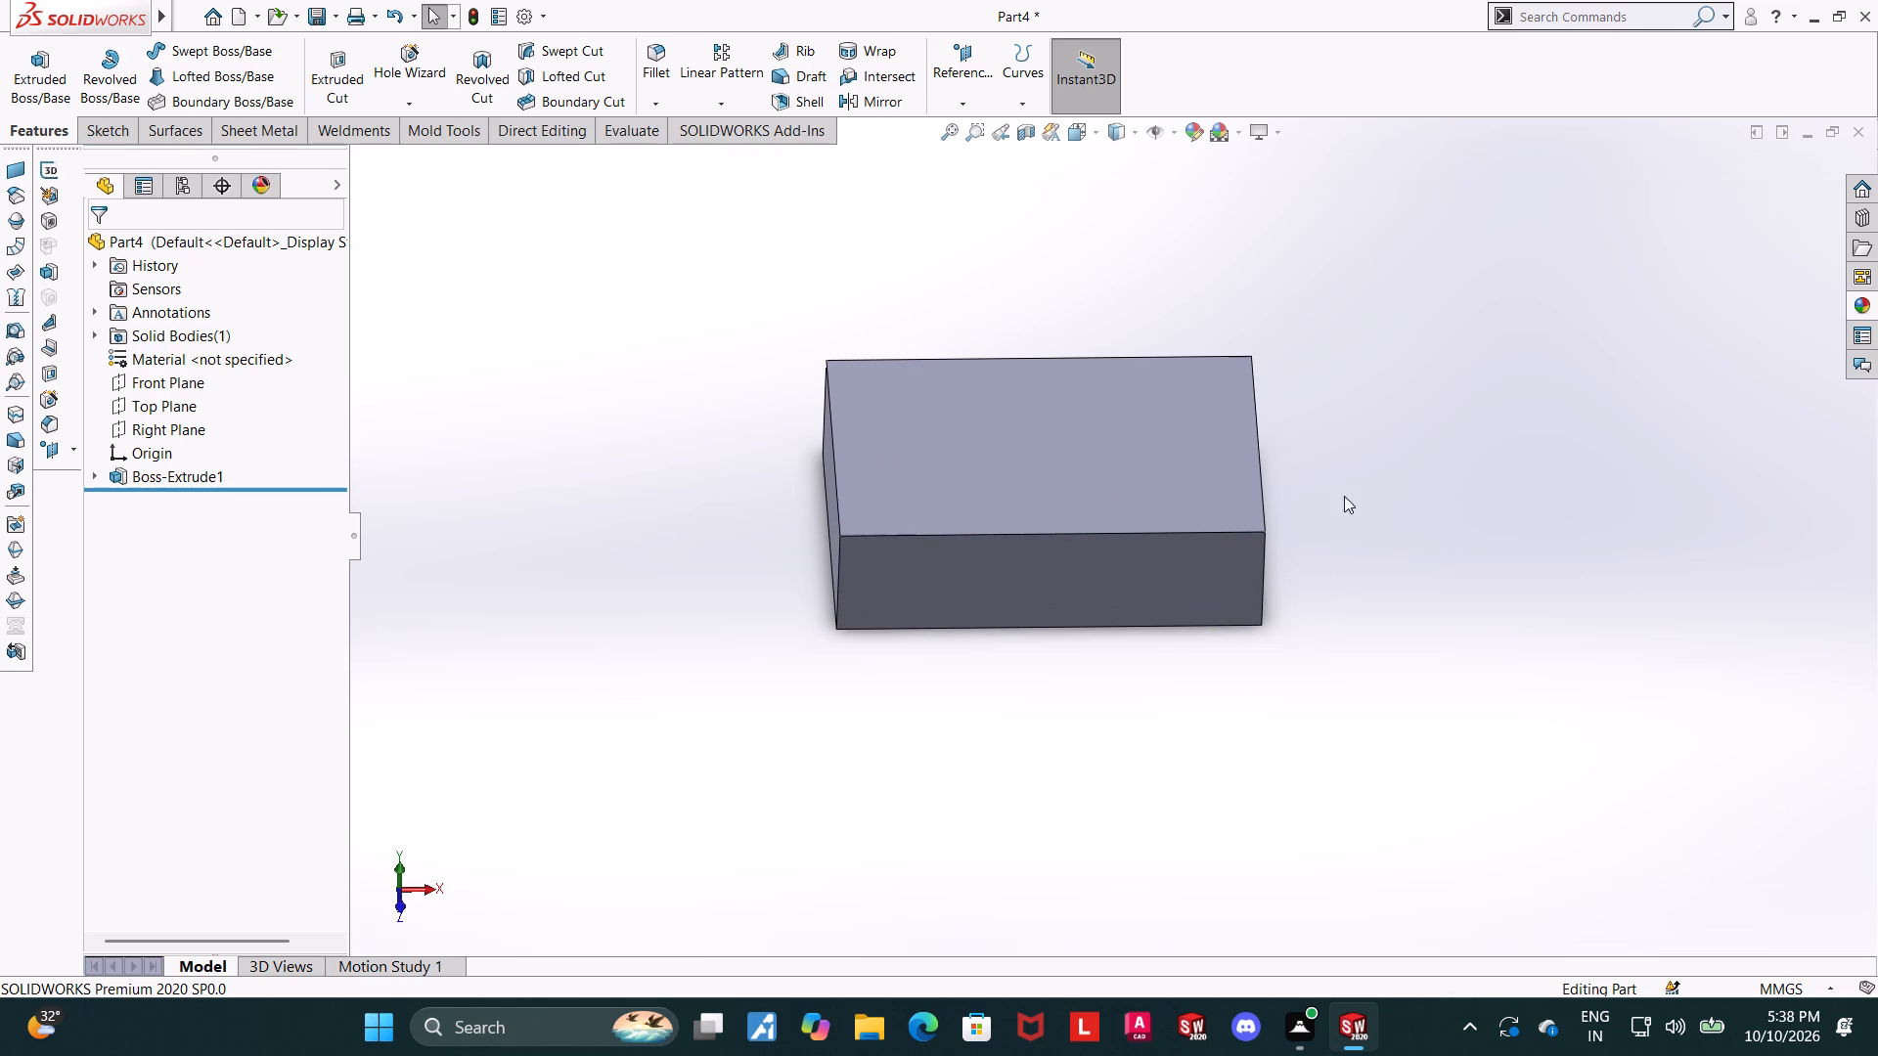
click(120, 406)
click(135, 382)
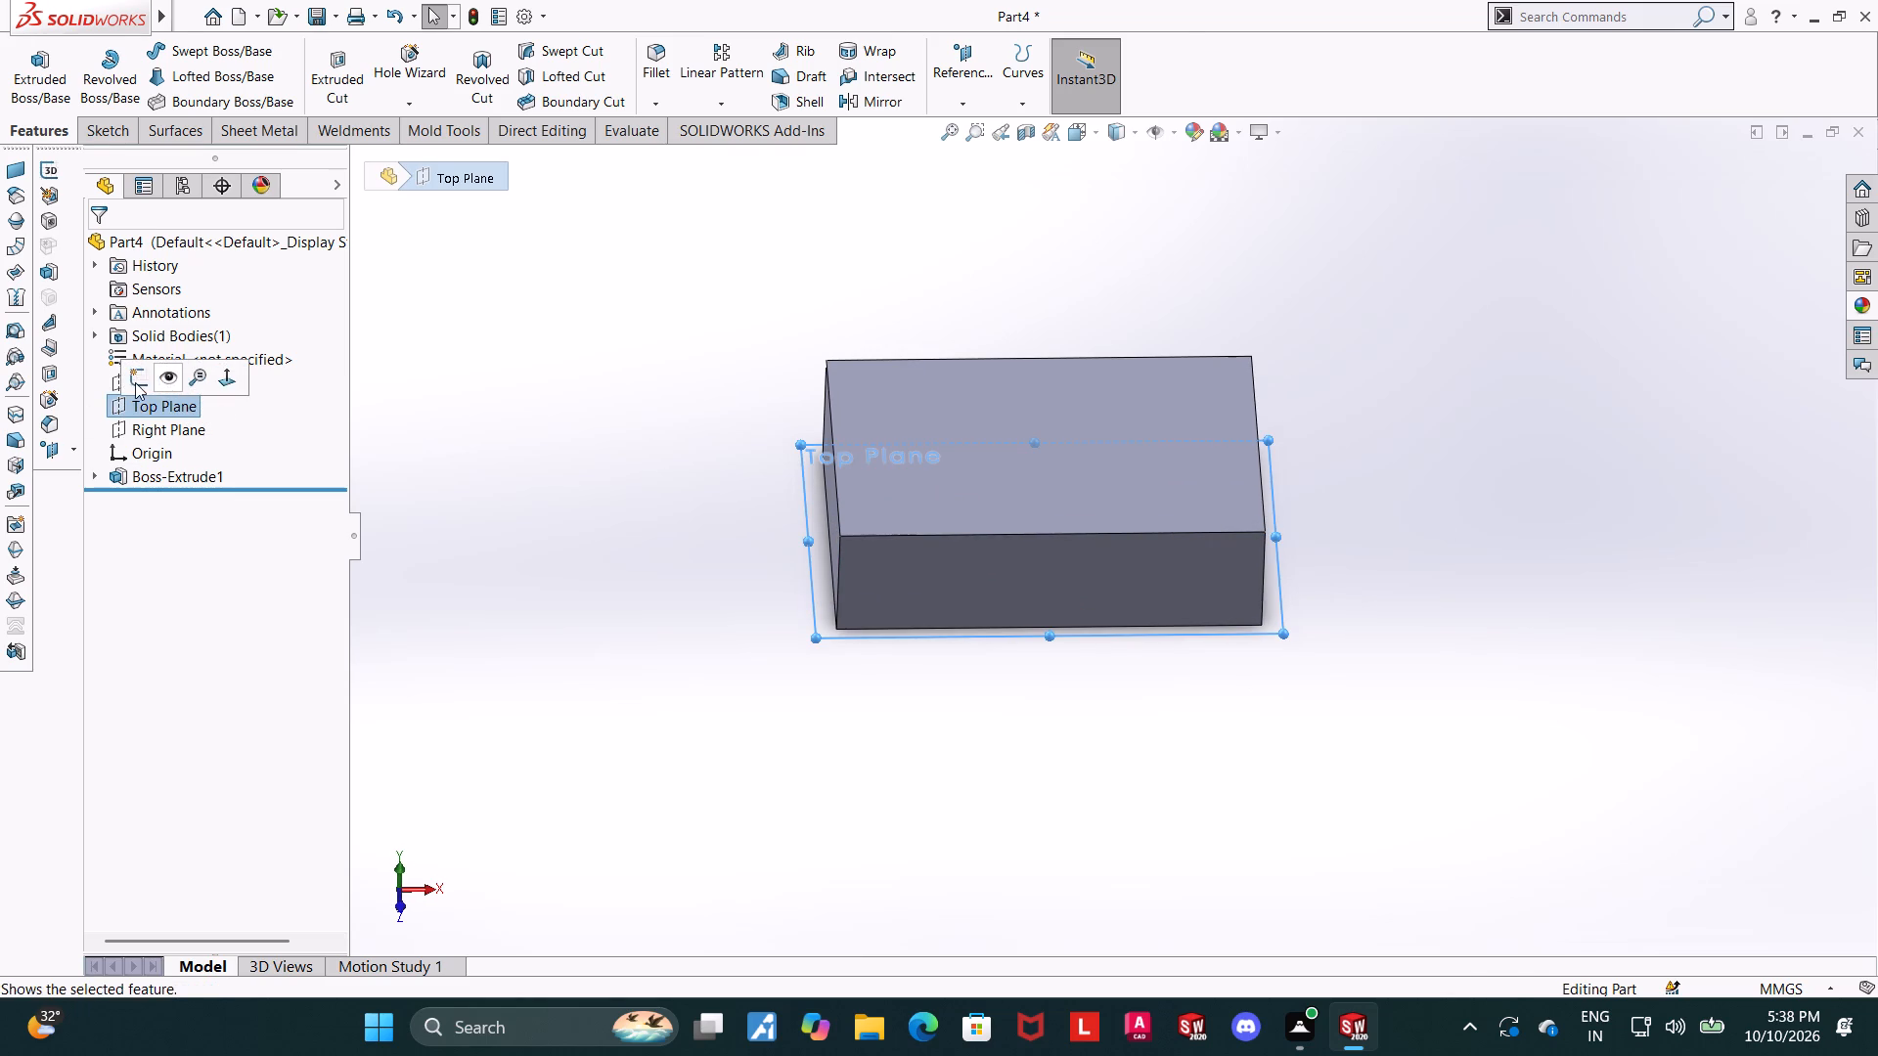
click(177, 494)
click(221, 471)
scroll(1124, 587, up, 1)
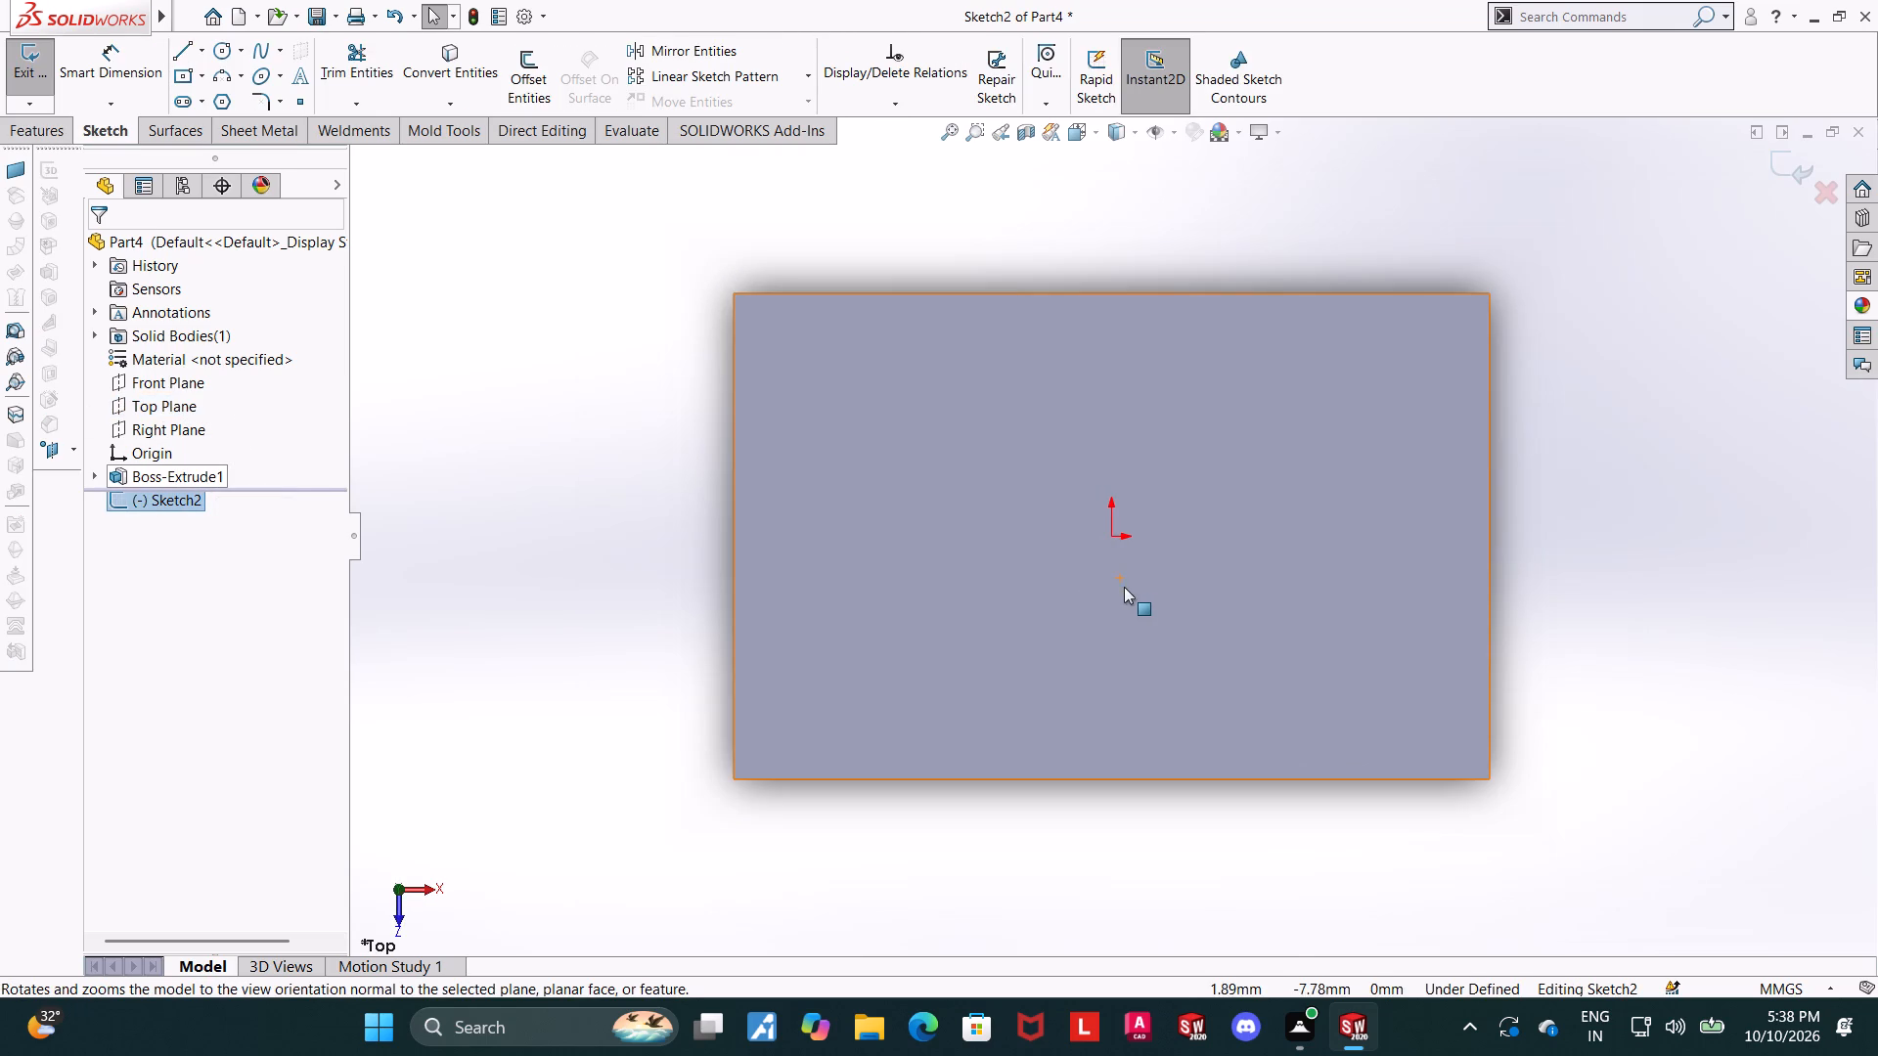
click(230, 54)
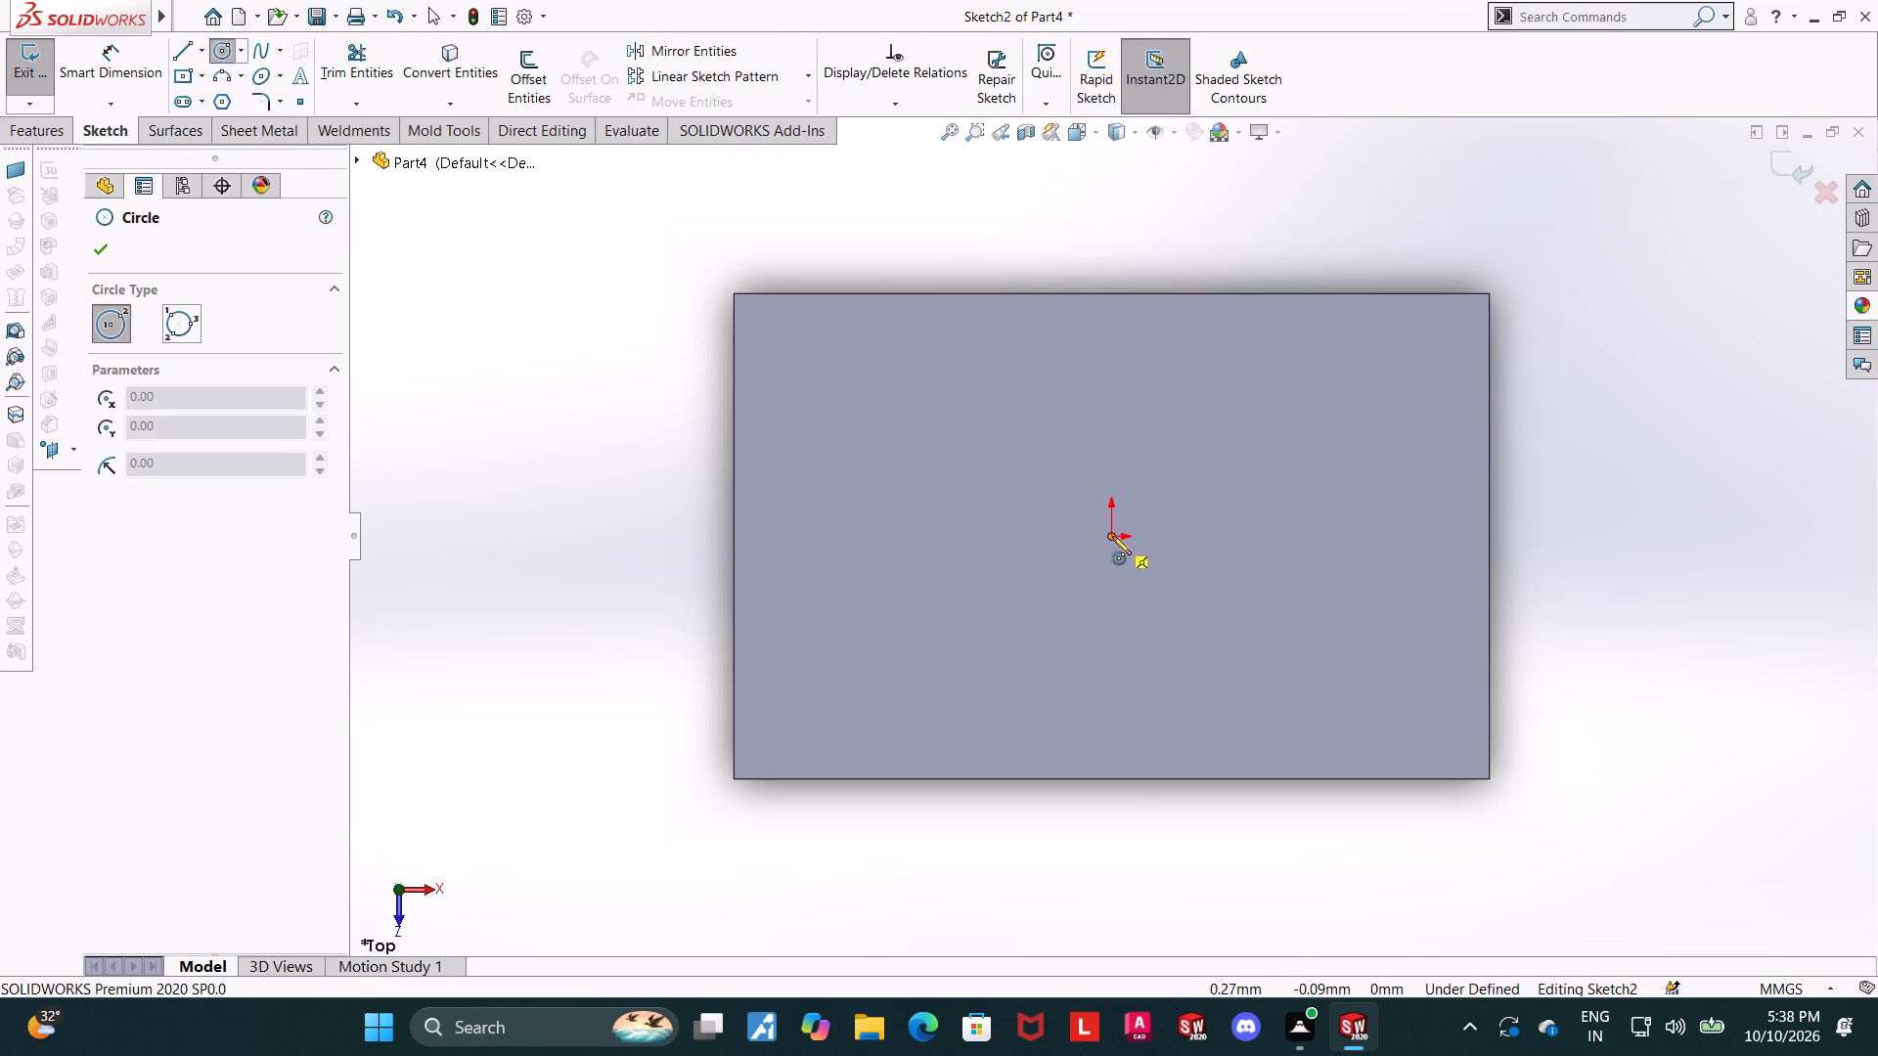
click(1111, 536)
click(1202, 499)
key(Escape)
key(Escape)
Dimension the circle's diameter as 40 mm.
click(128, 66)
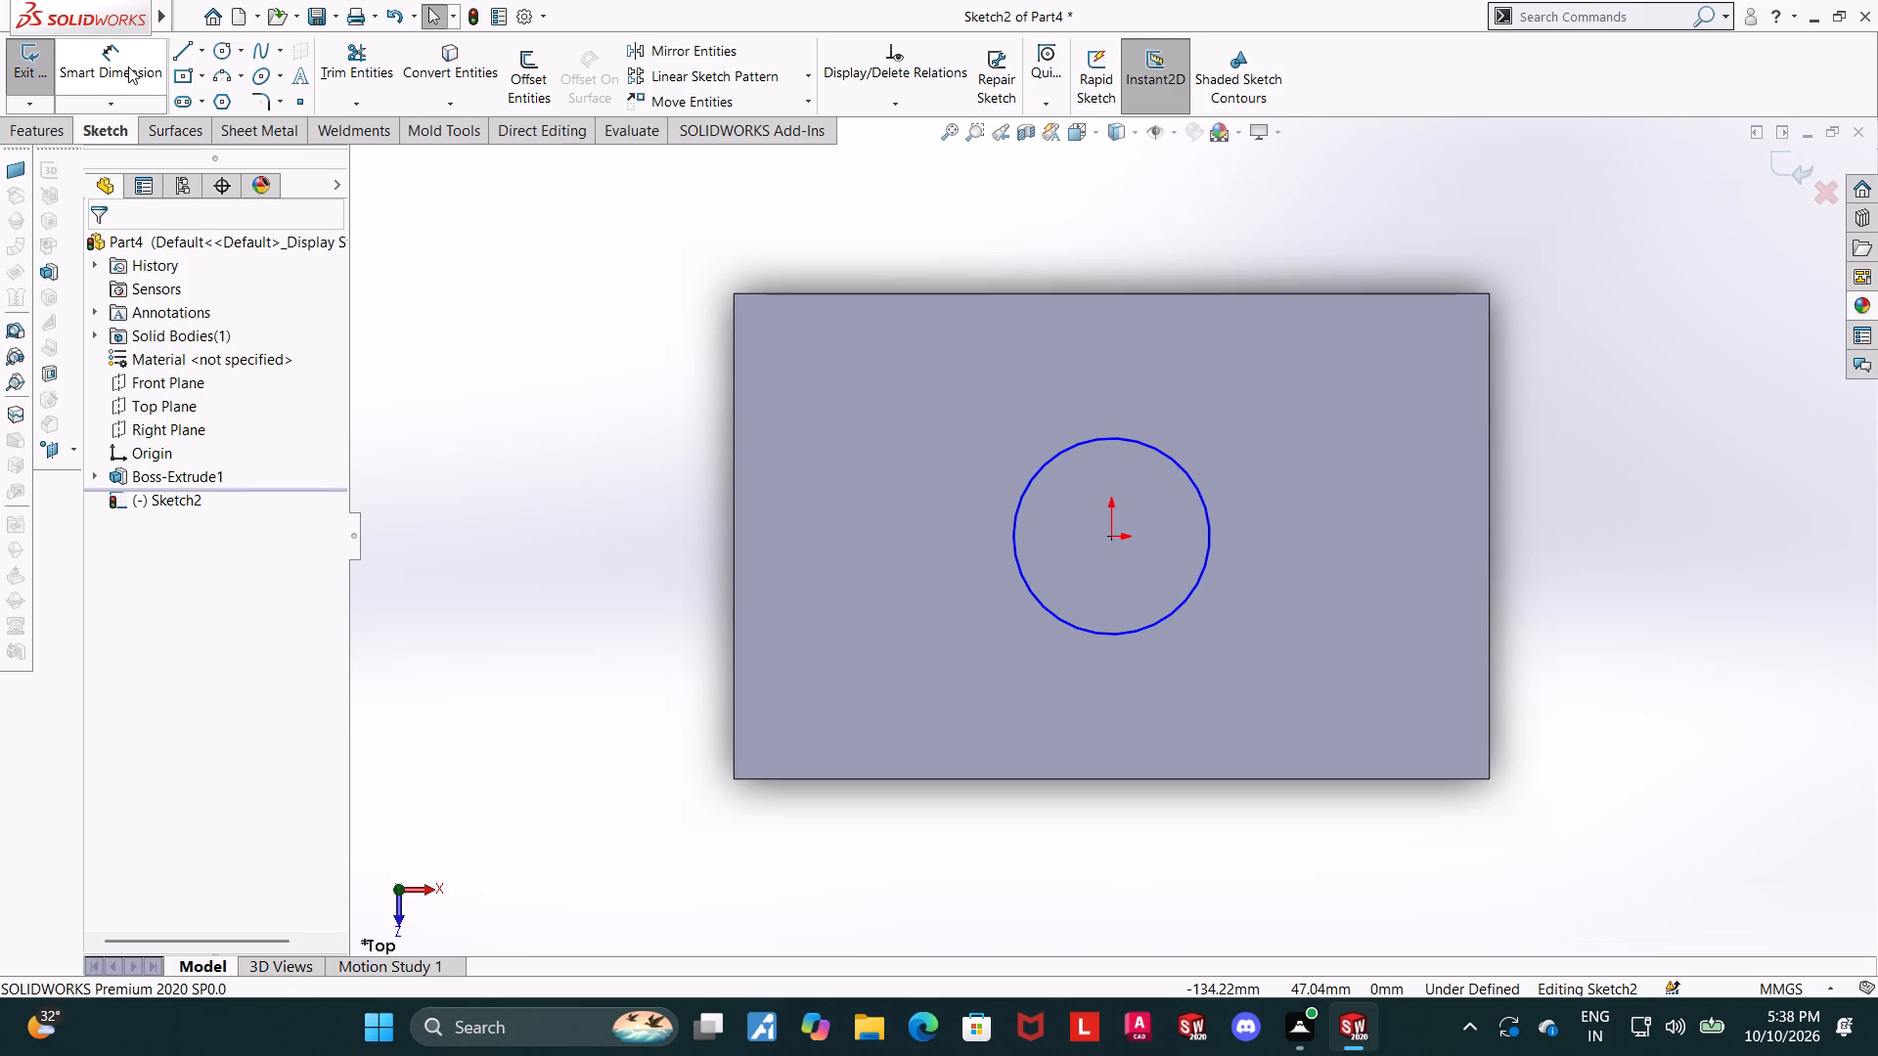
click(1050, 463)
scroll(1040, 414, up, 2)
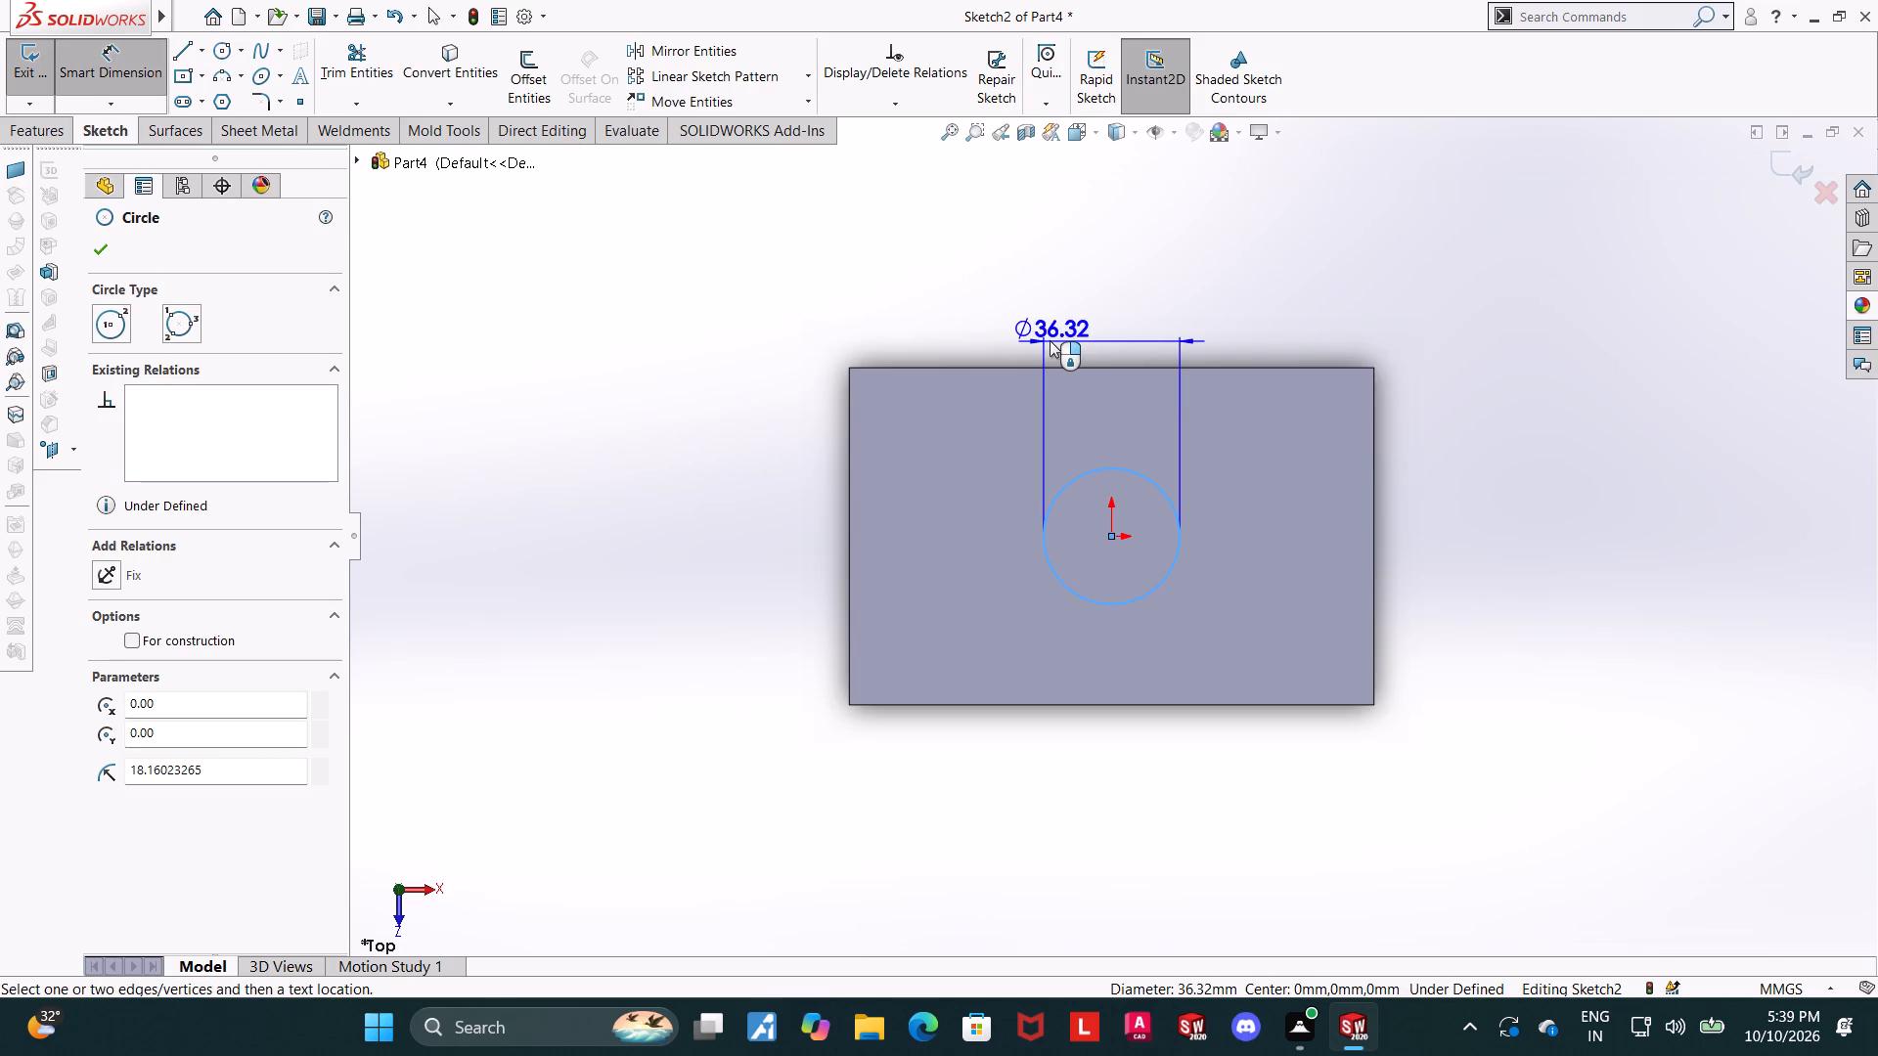
scroll(1050, 340, down, 1)
click(1060, 422)
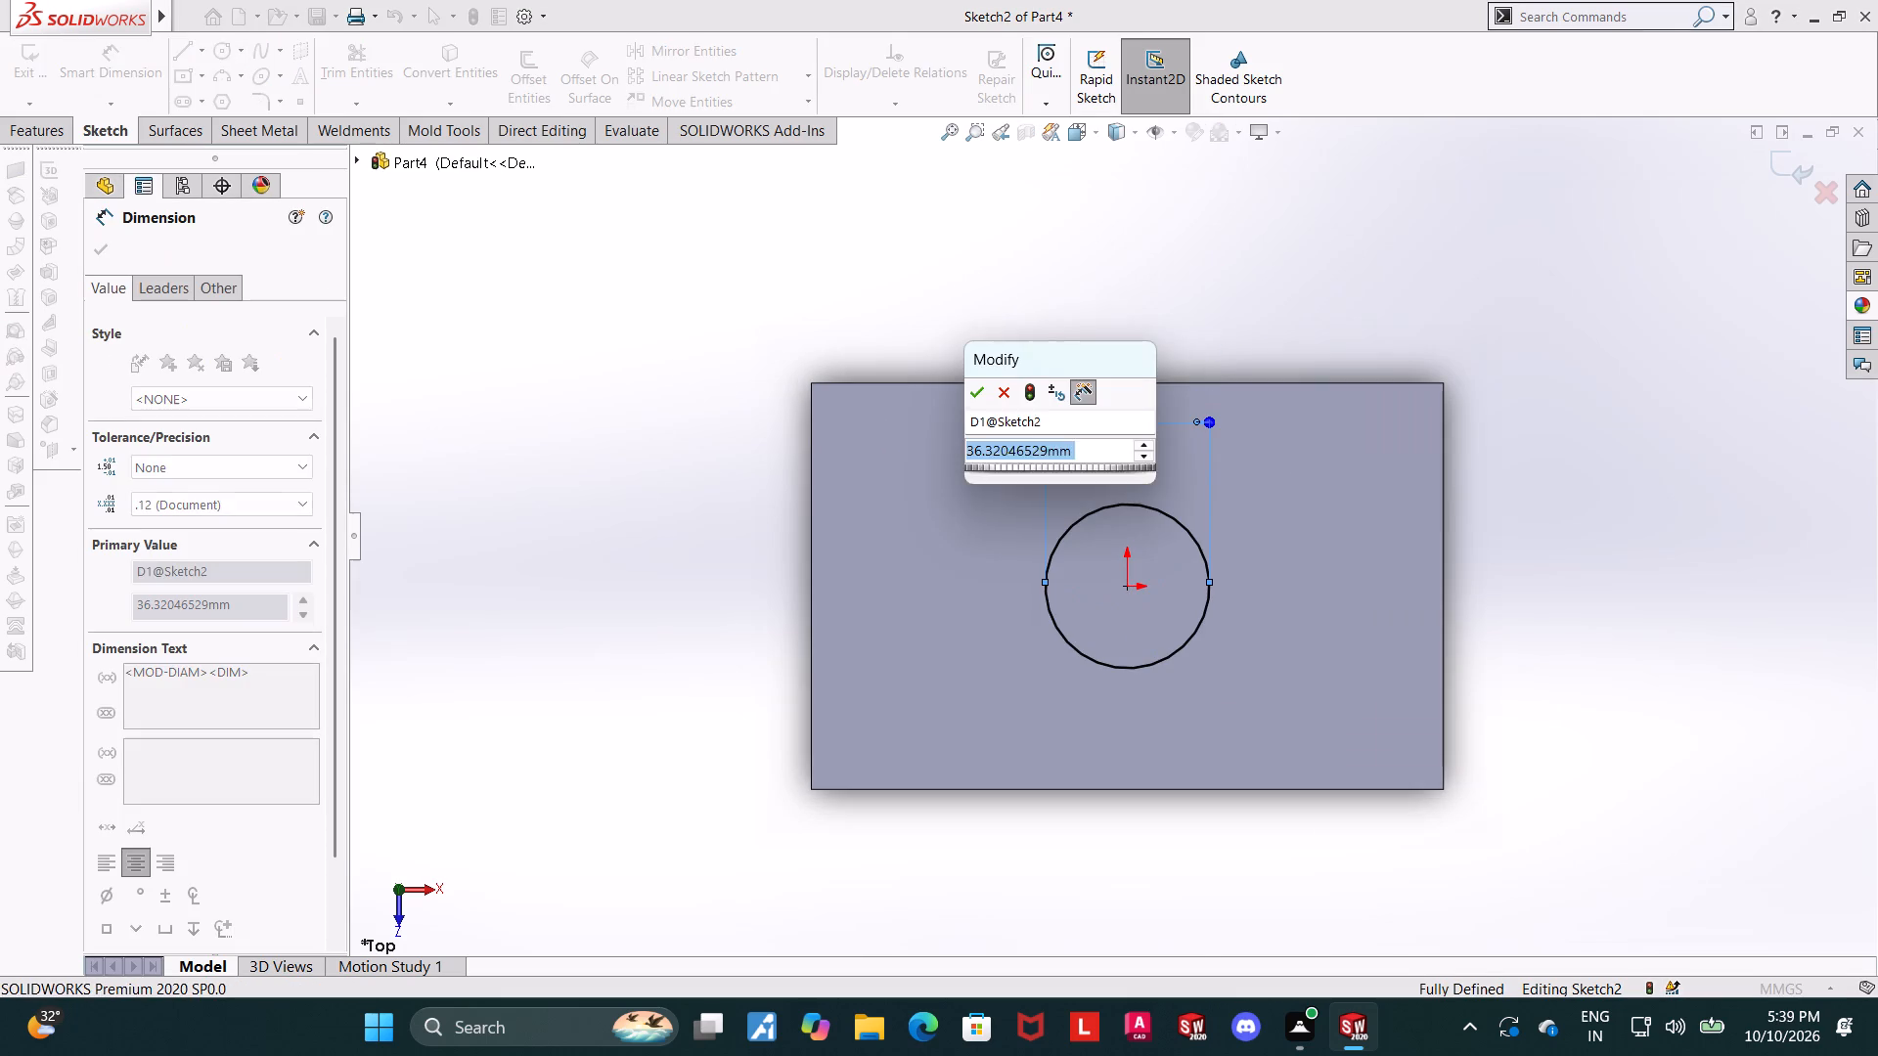
text(40)
key(Return)
key(Escape)
key(Escape)
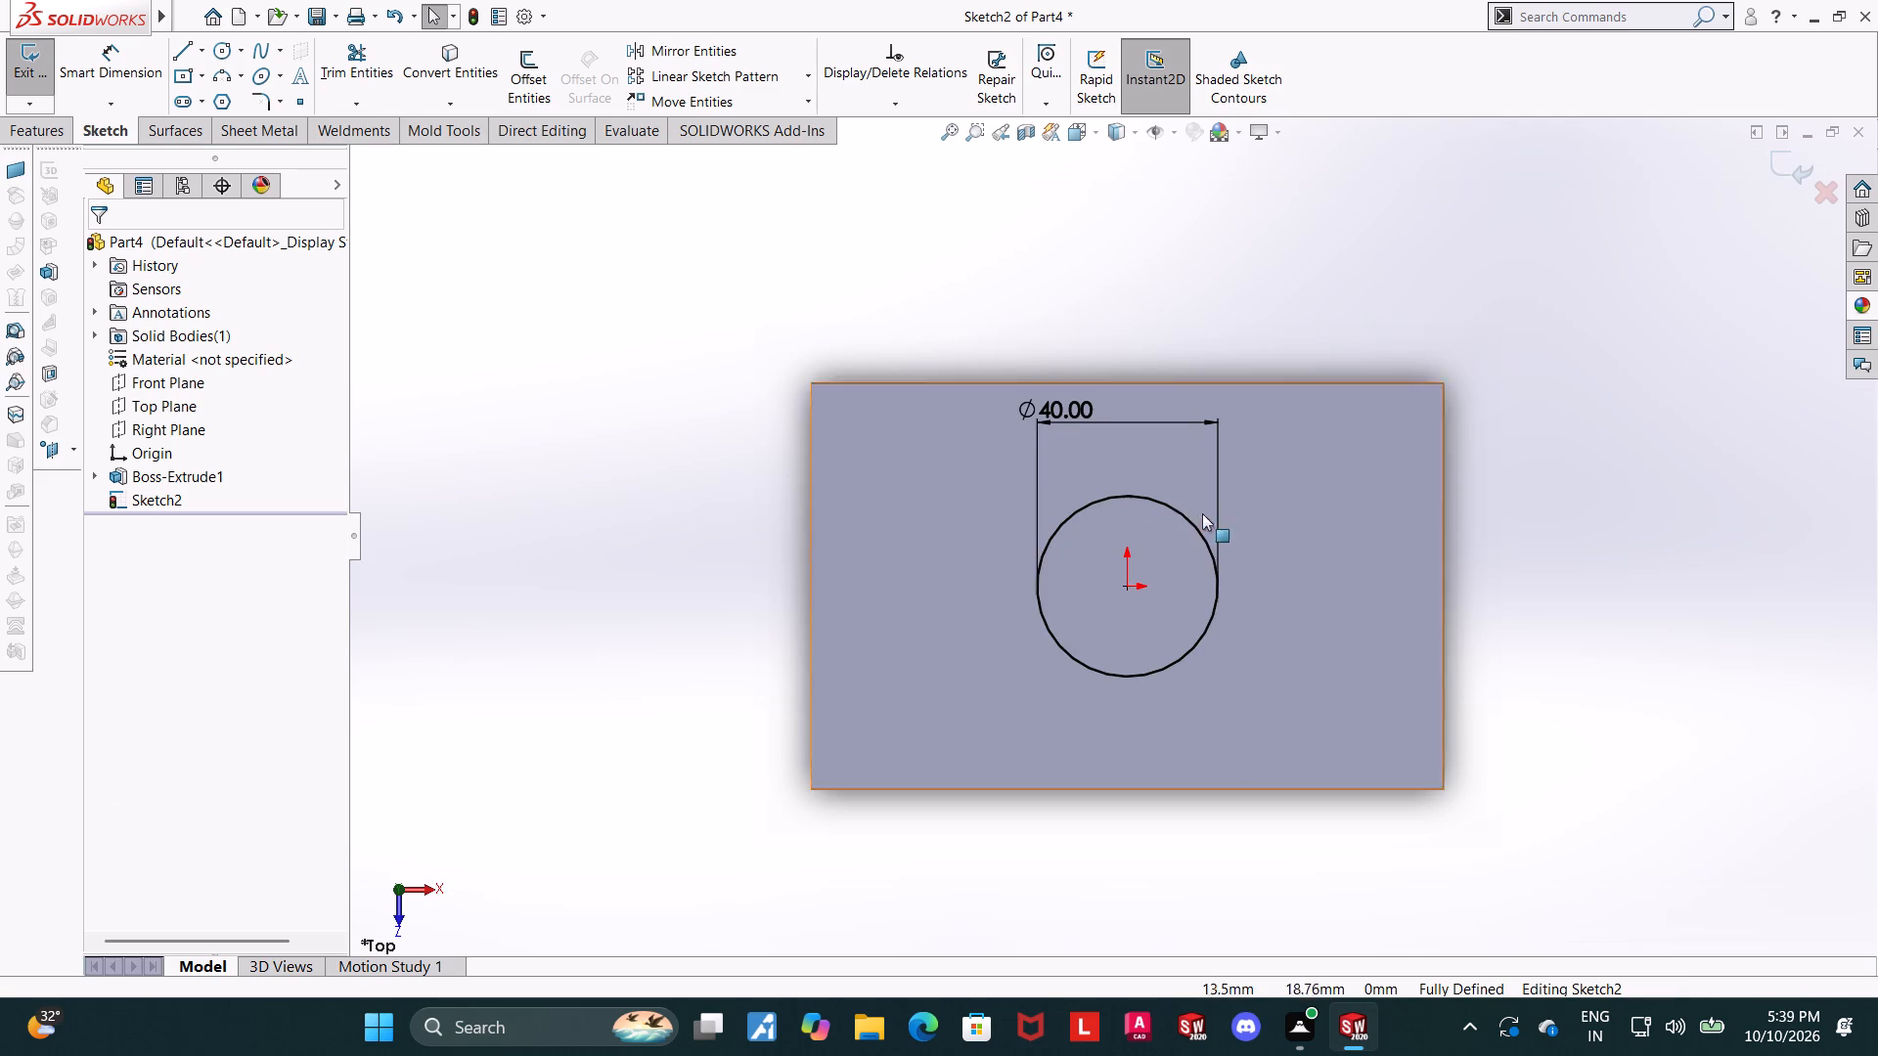
Draw a second circle about 25 mm in diameter, centred on the origin inside the 40 mm circle.
scroll(1491, 706, up, 2)
scroll(1322, 743, down, 1)
scroll(1184, 698, down, 1)
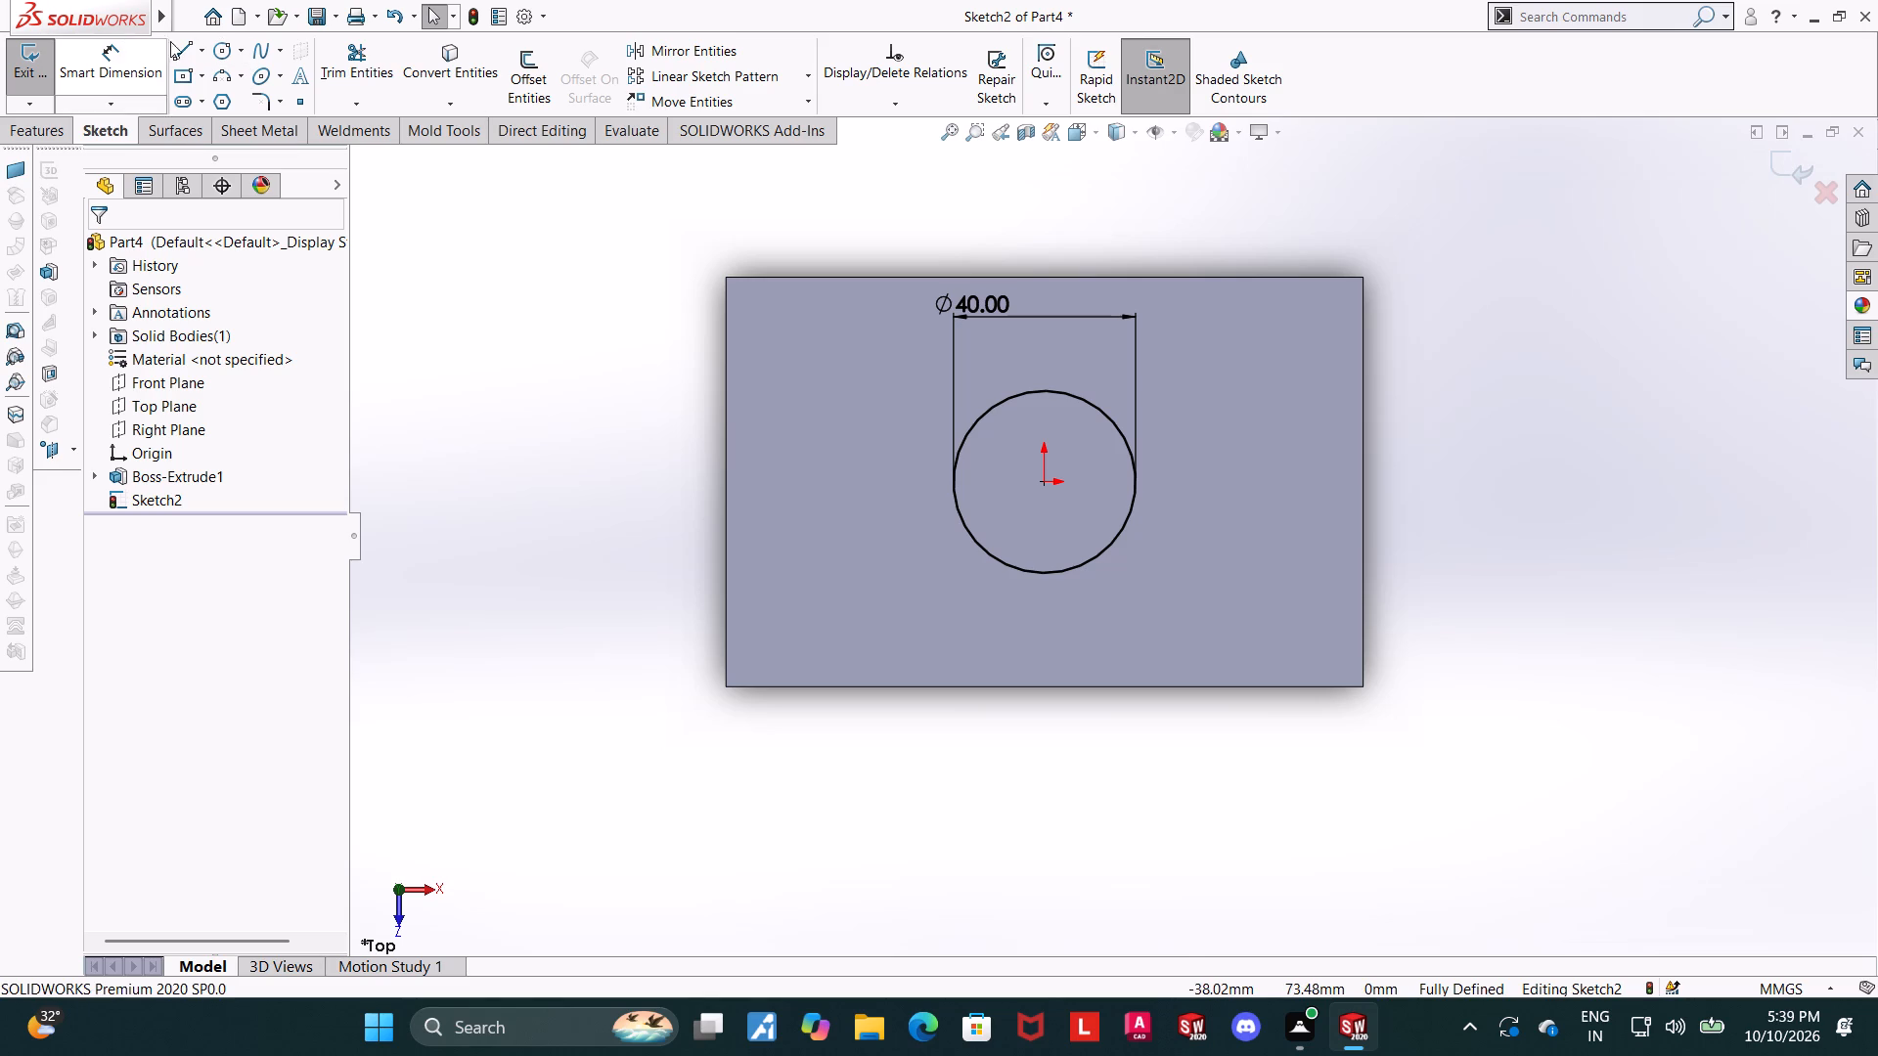
click(226, 53)
click(1040, 482)
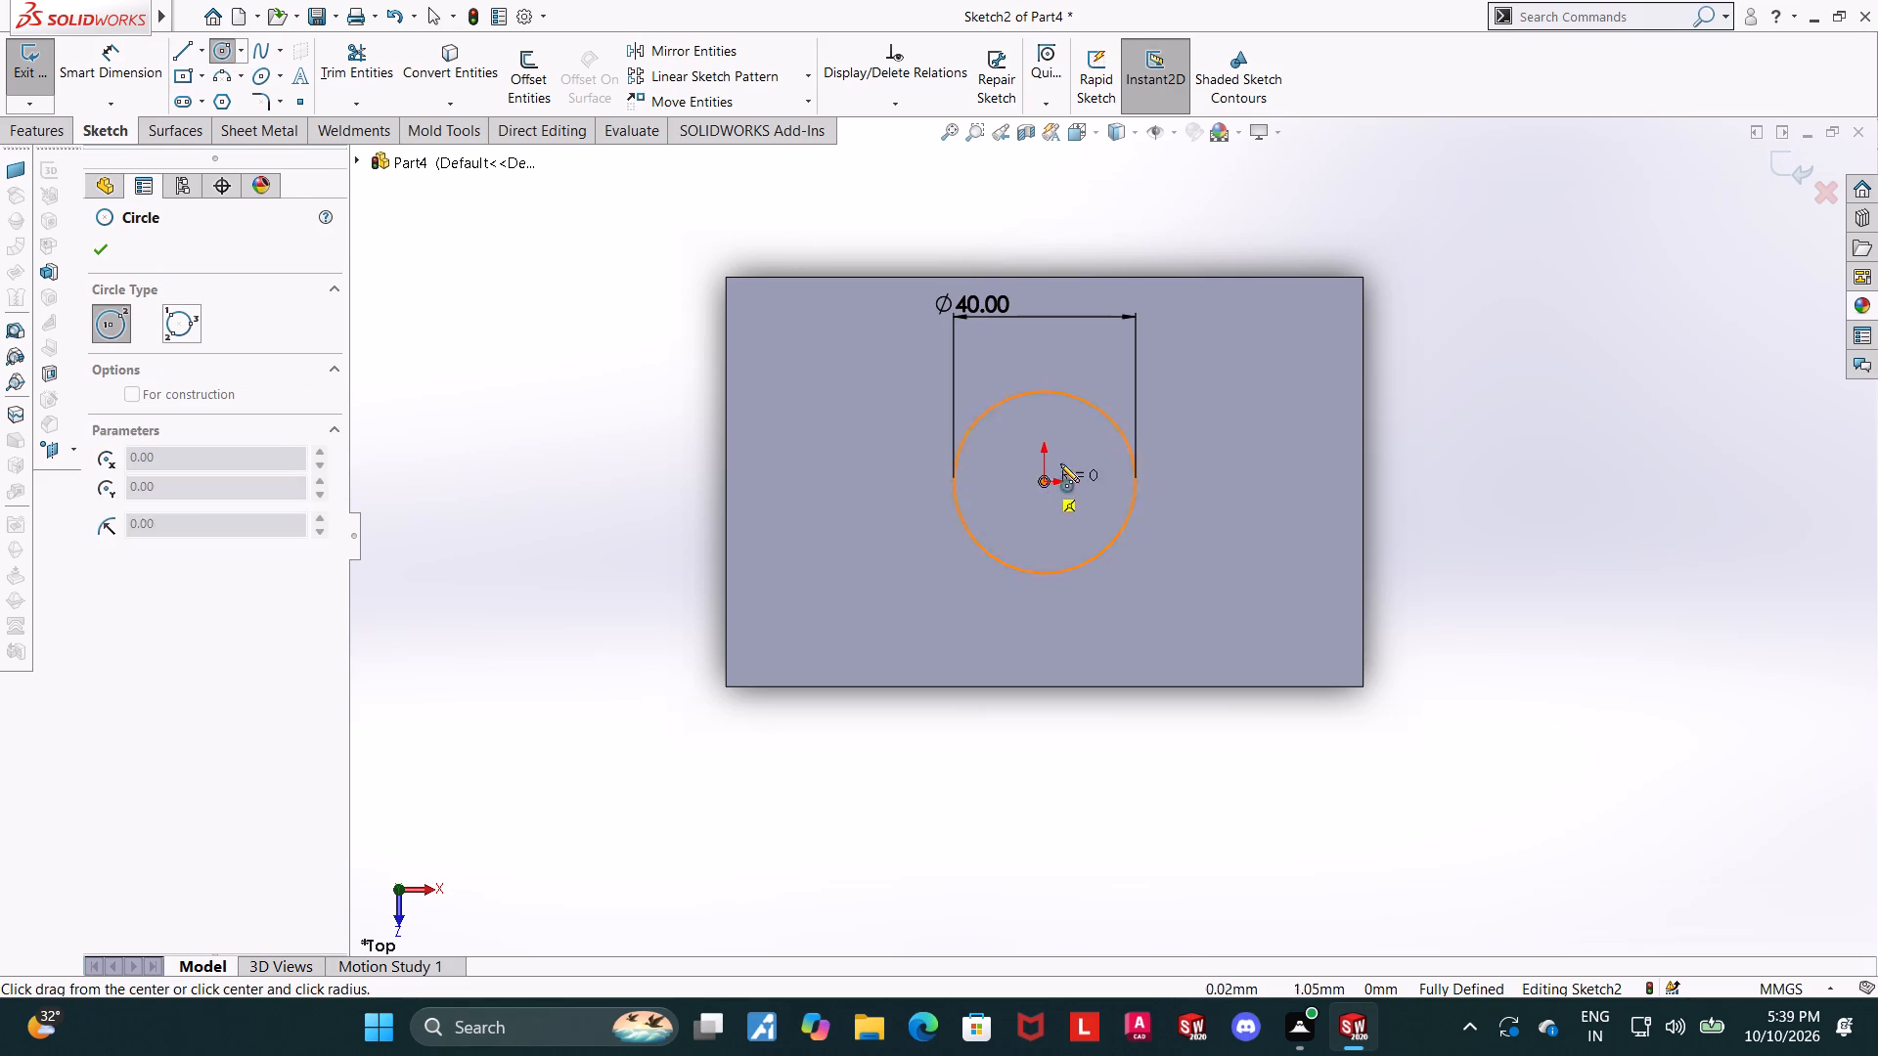
click(1087, 444)
key(Escape)
Dimension the second circle's diameter as 60 mm.
click(132, 73)
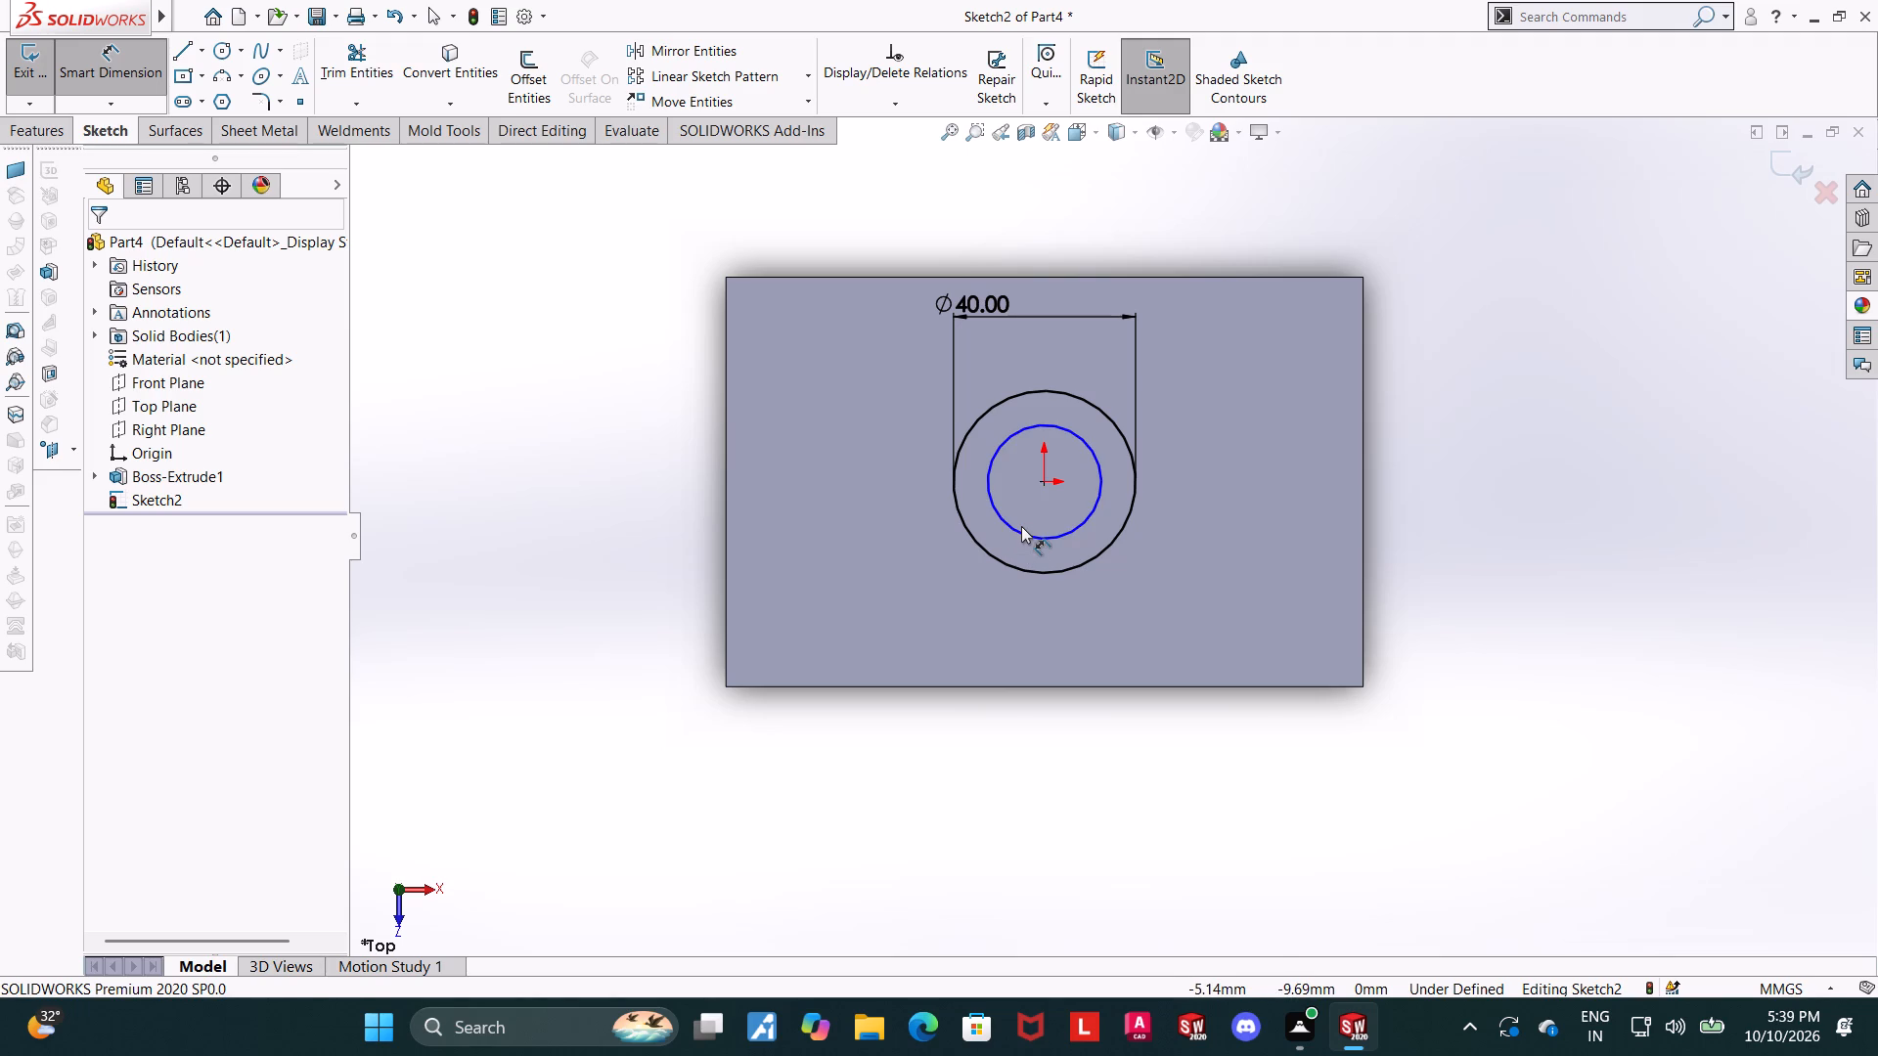
click(1021, 526)
click(1016, 533)
click(1013, 598)
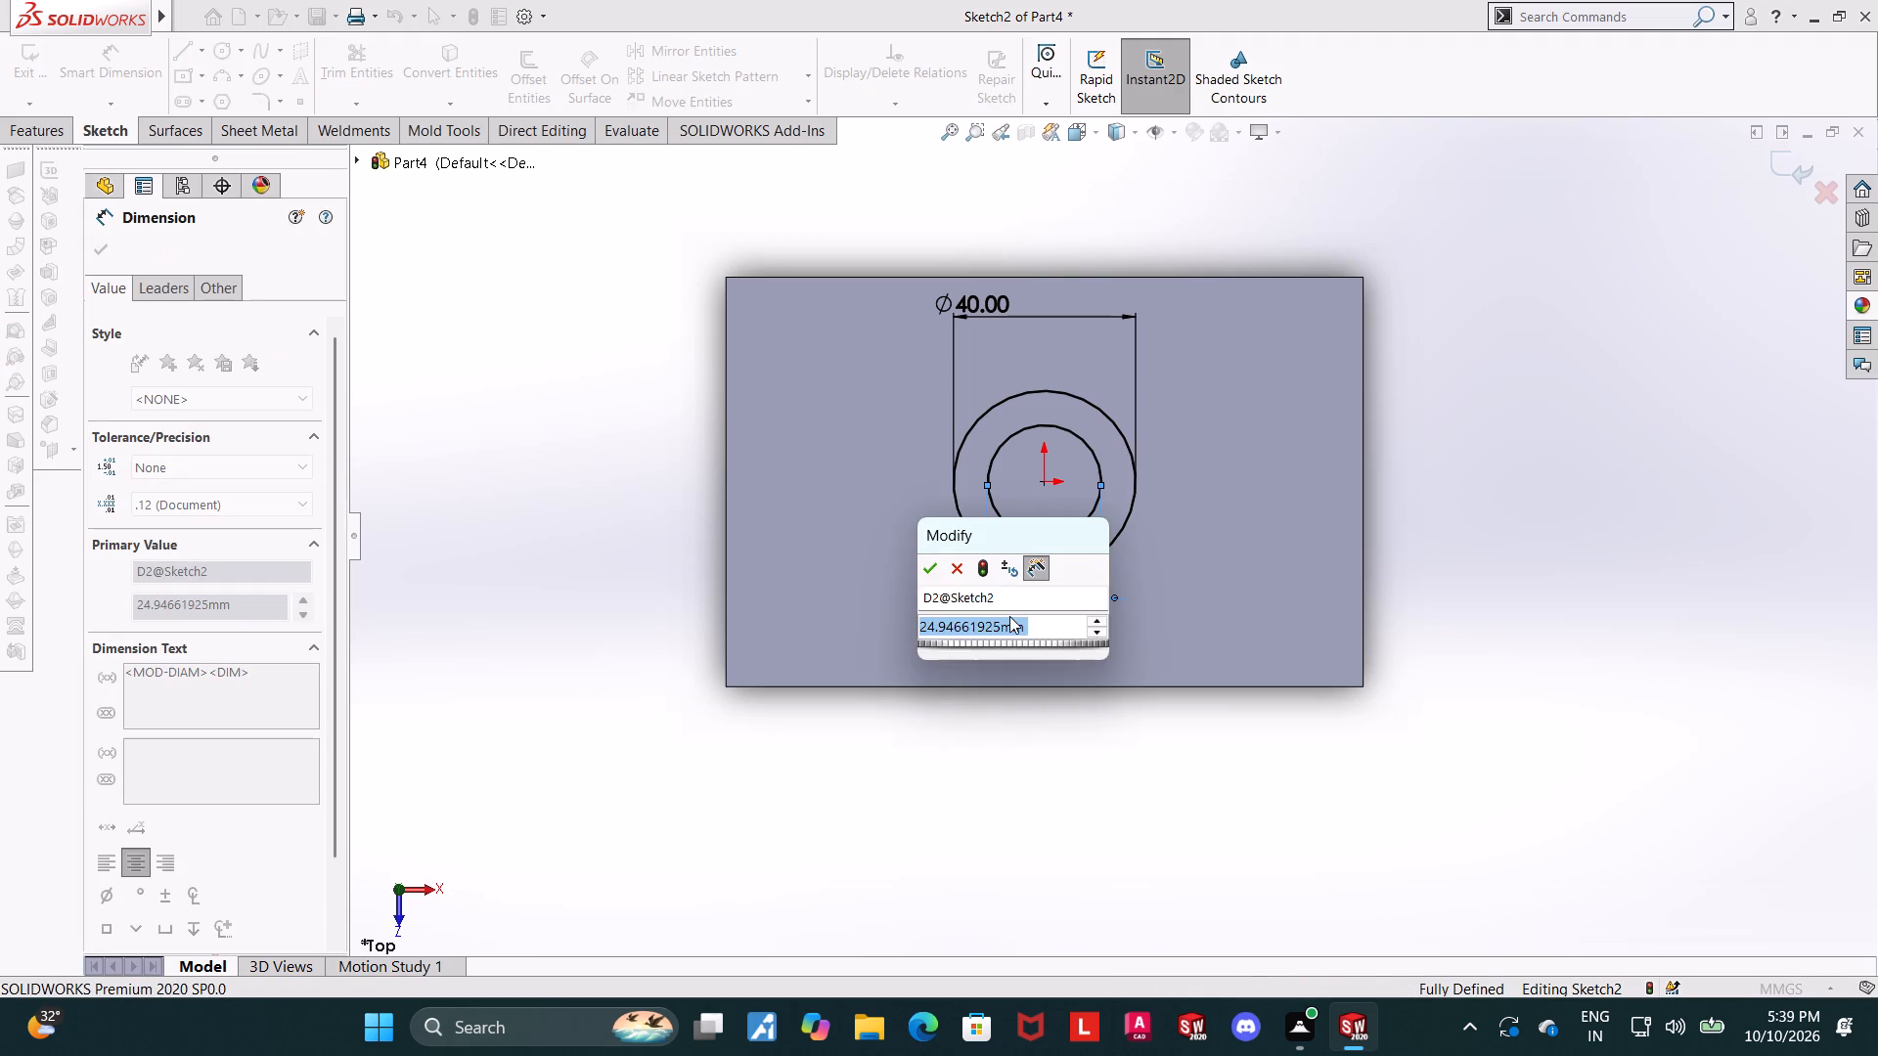
text(60)
key(Return)
key(Escape)
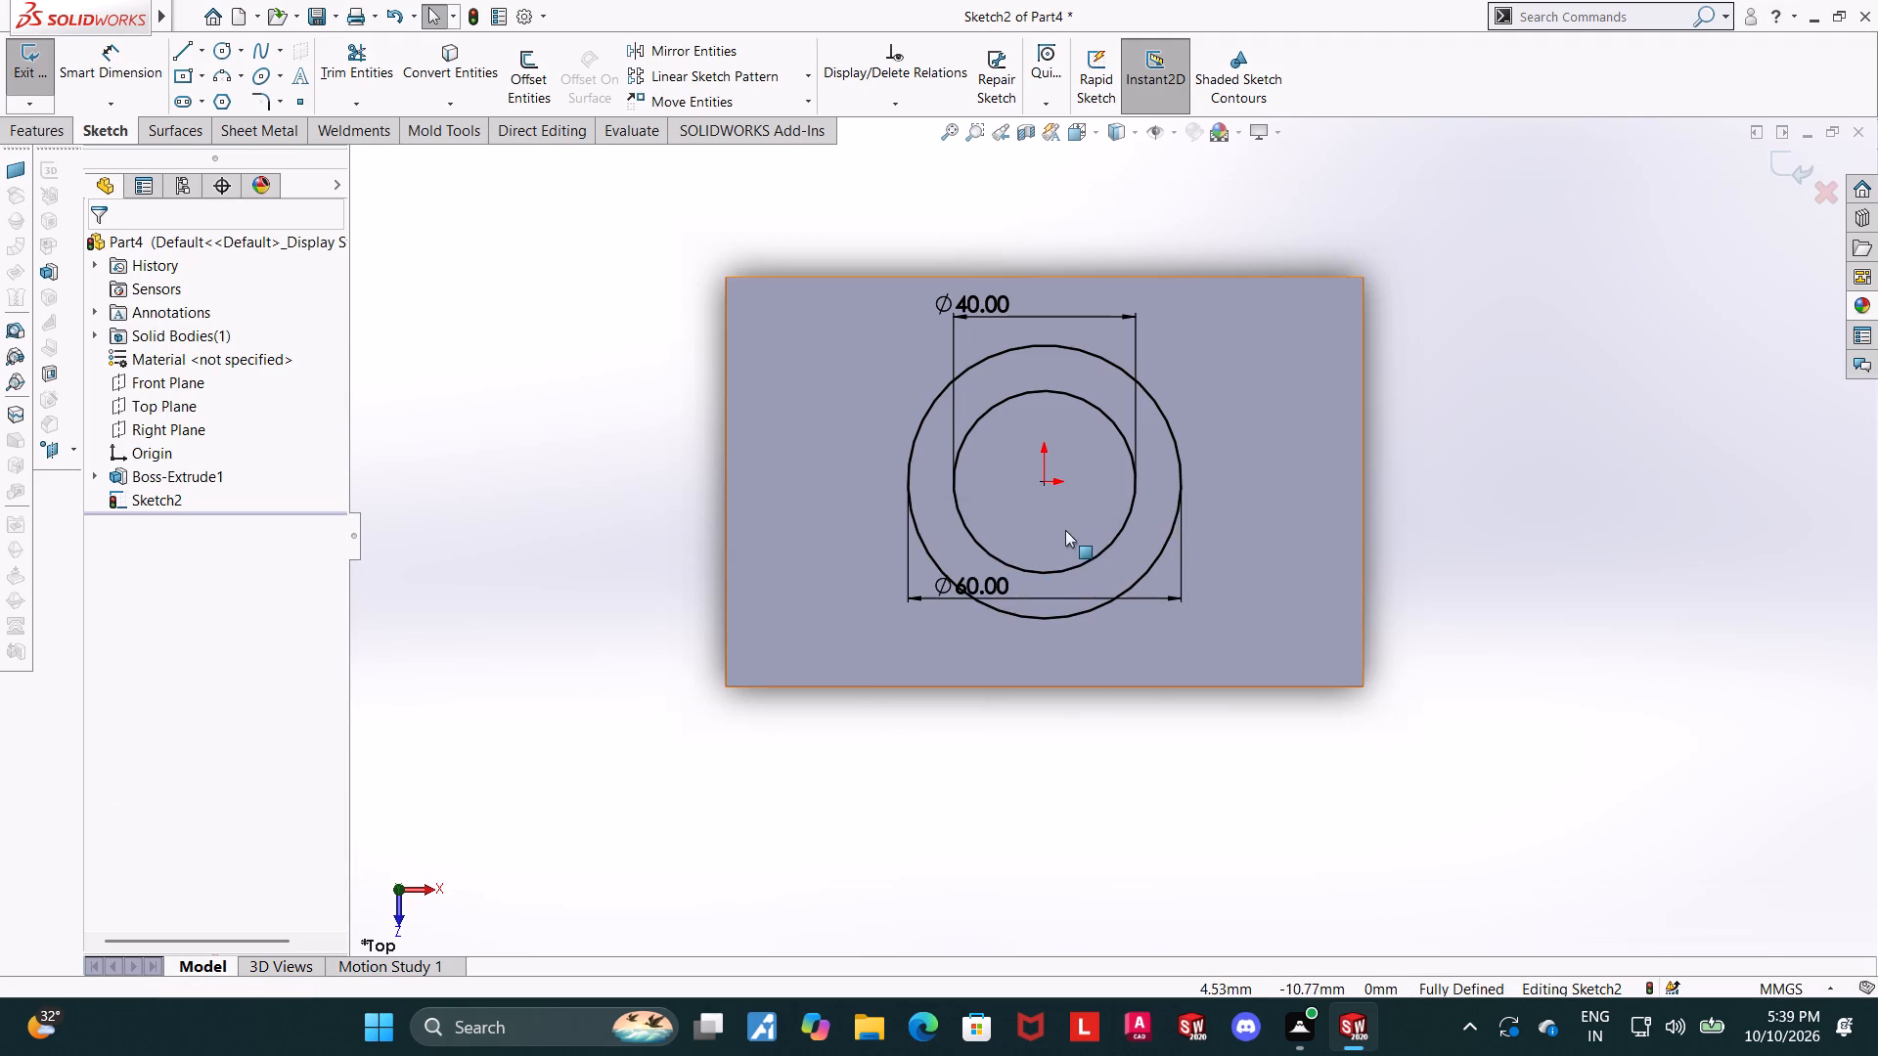
Examine the two concentric circles in relation to the block from tilted viewpoints.
scroll(1066, 528, up, 2)
scroll(1126, 505, down, 1)
middle_drag(1106, 547, 1100, 395)
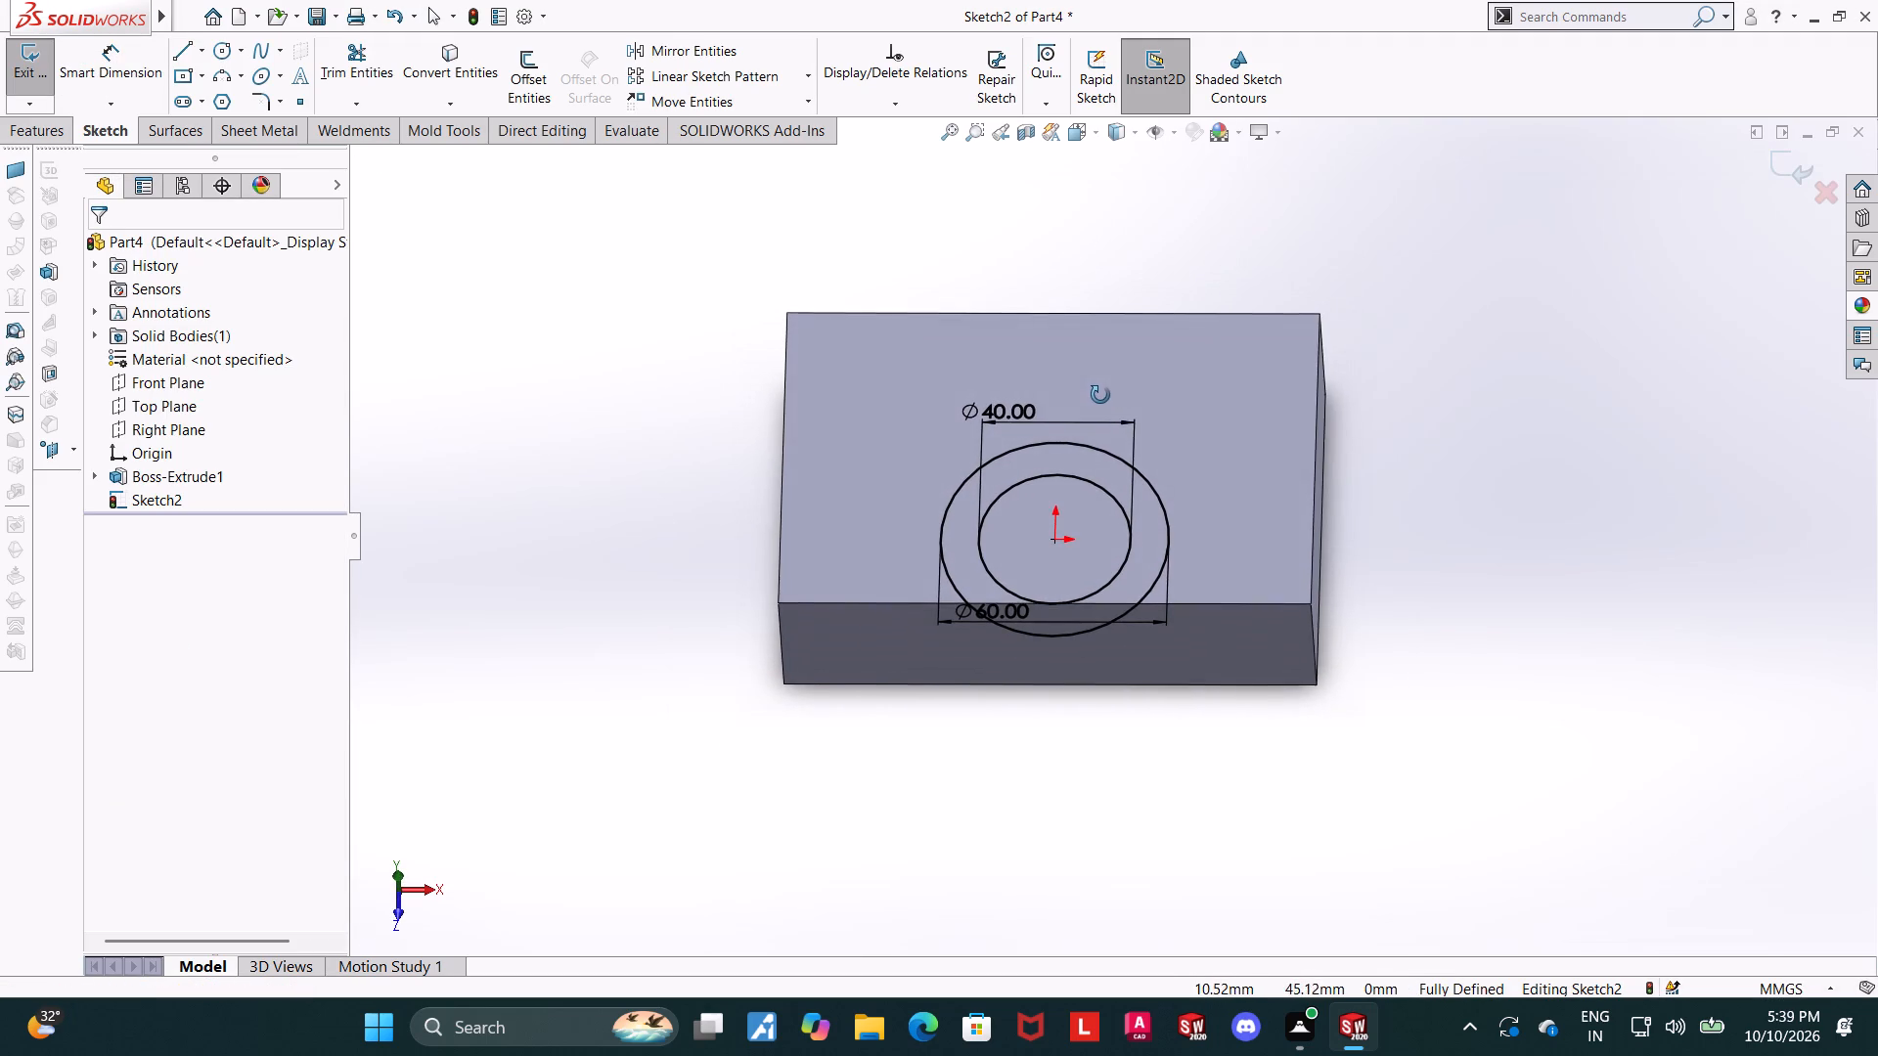
middle_drag(1100, 395, 1101, 424)
scroll(1102, 423, down, 1)
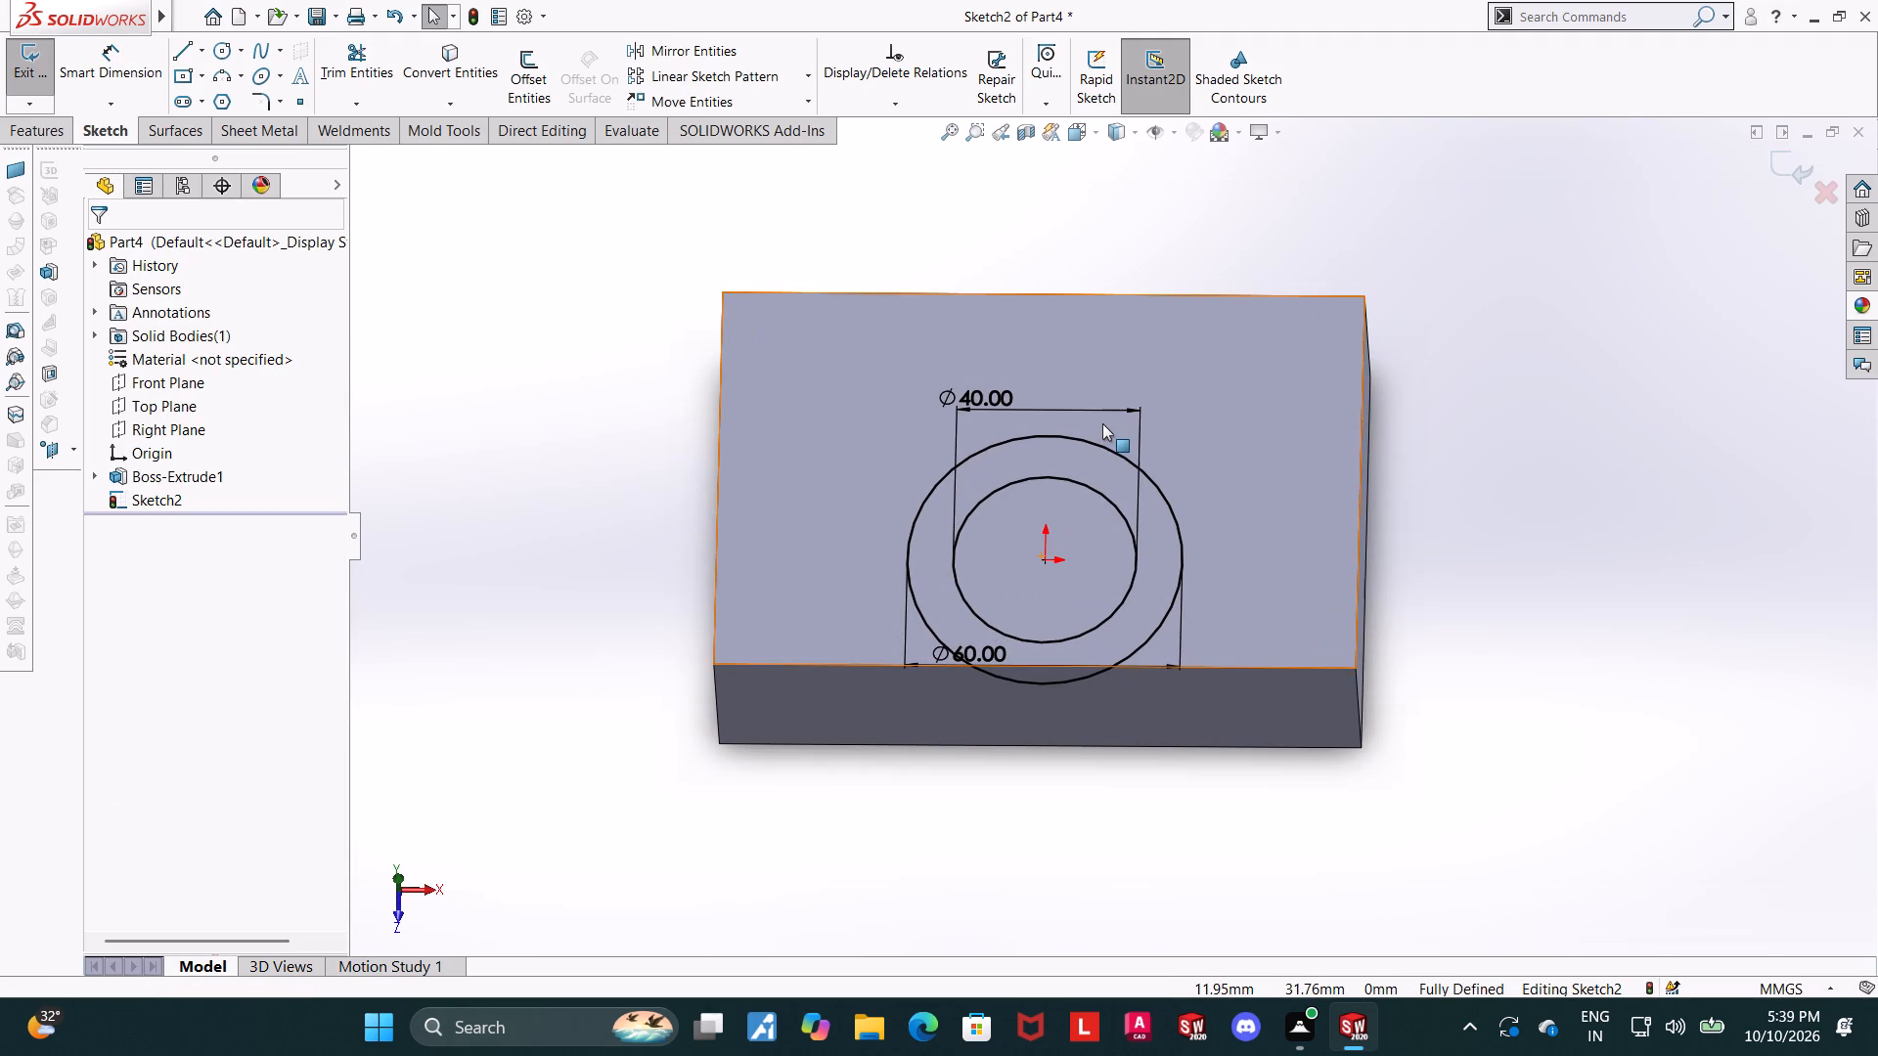
scroll(1102, 423, up, 2)
middle_drag(1103, 435, 1111, 472)
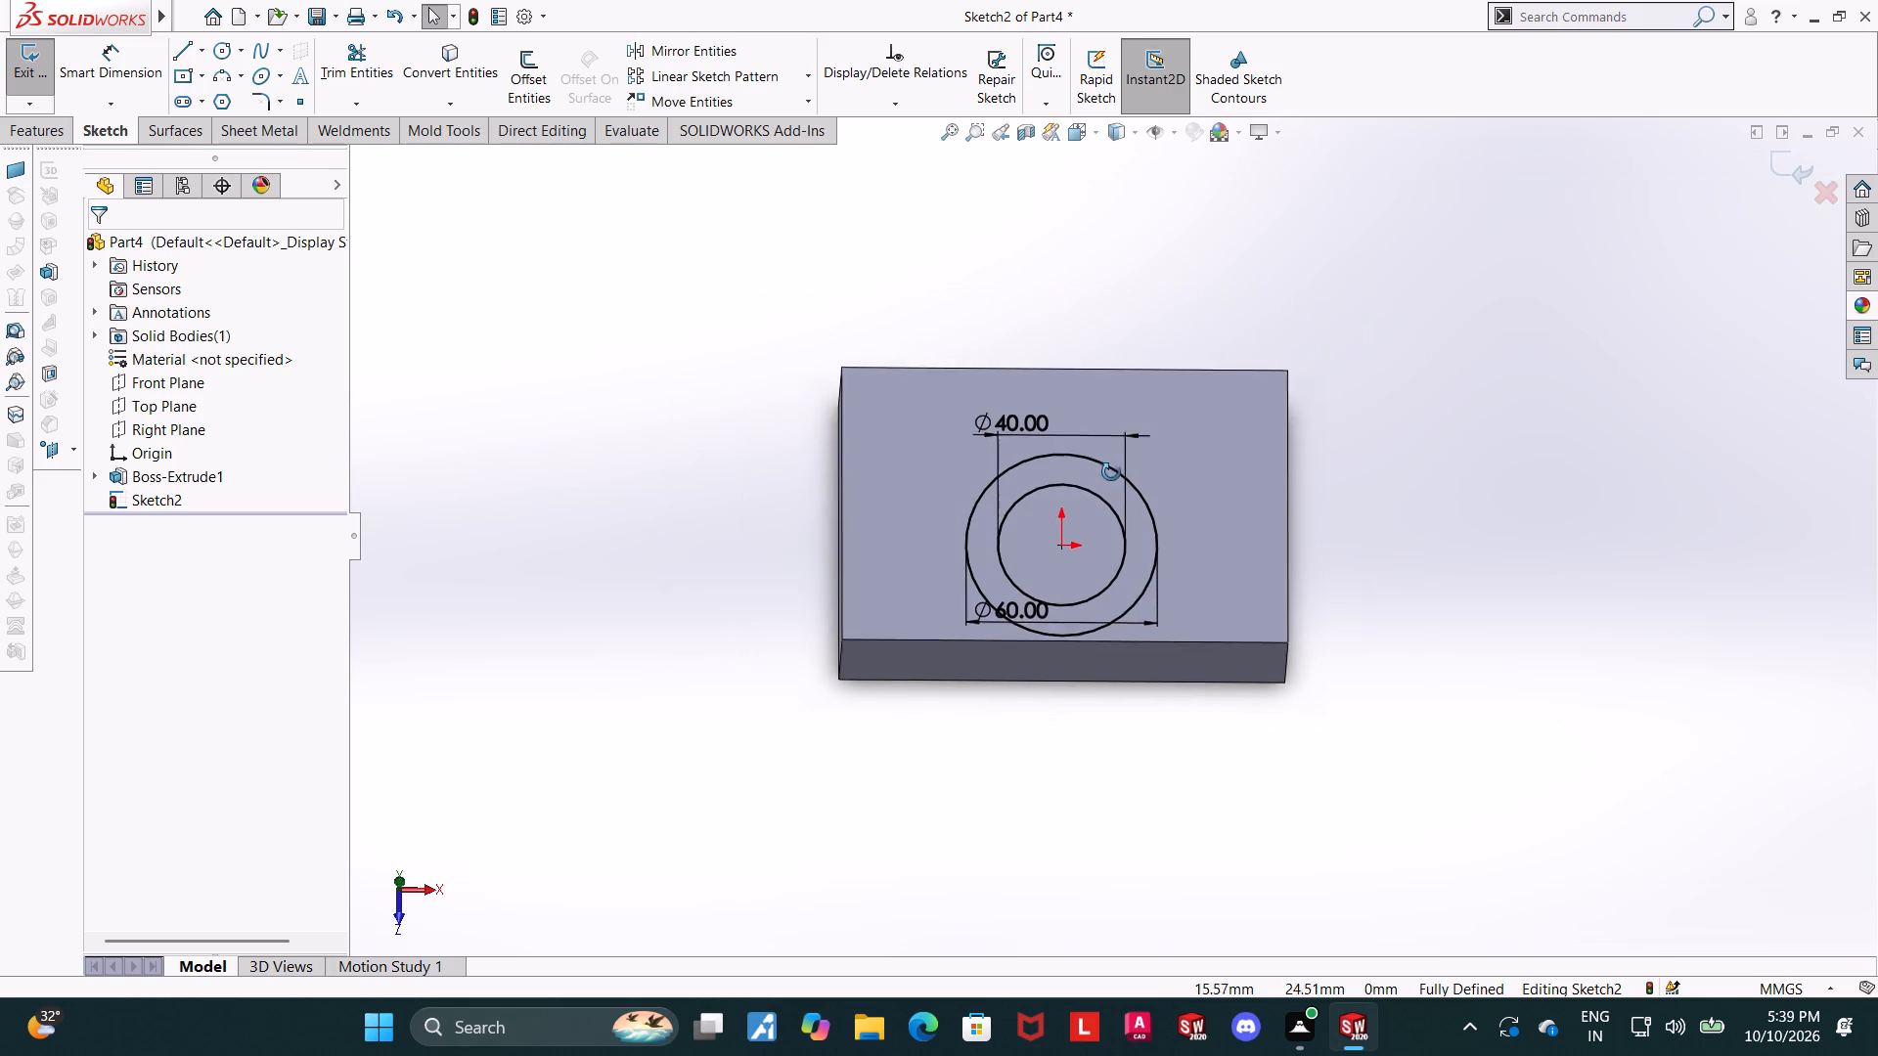
middle_drag(1111, 472, 1104, 494)
scroll(1092, 514, down, 1)
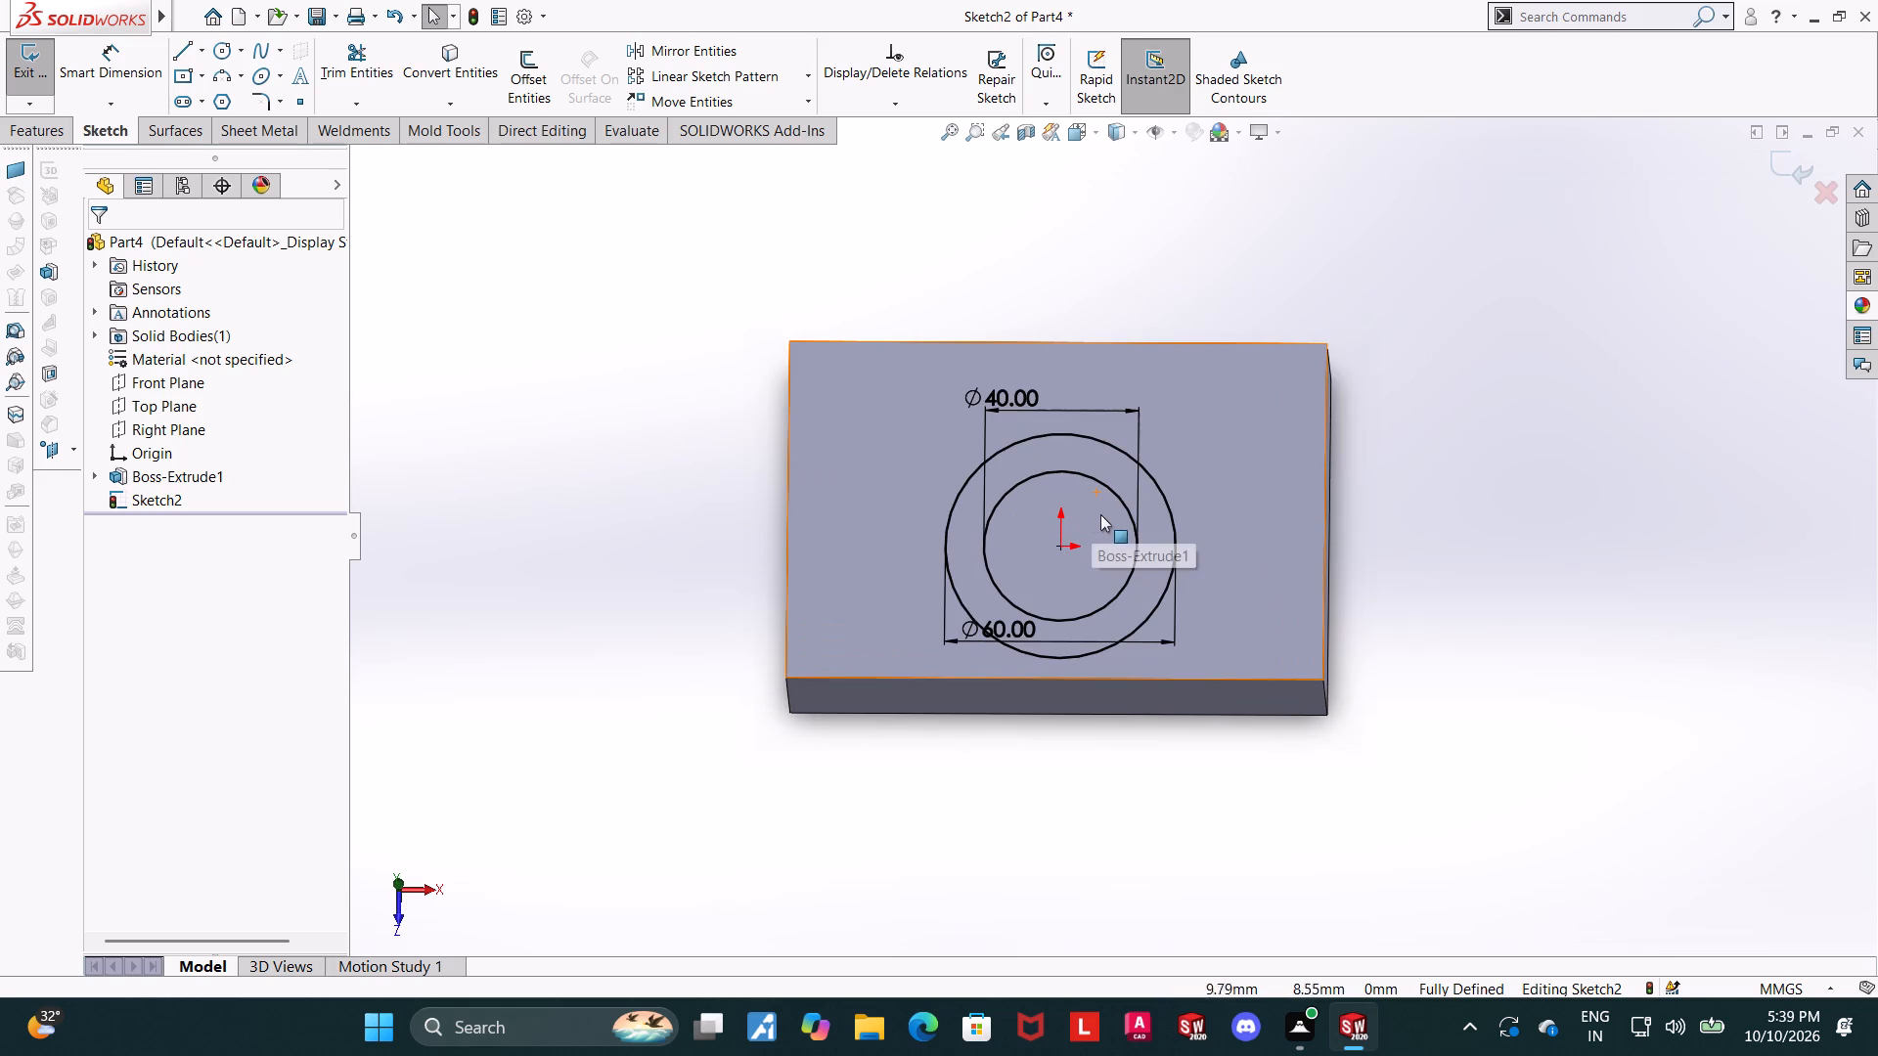
scroll(1116, 447, down, 1)
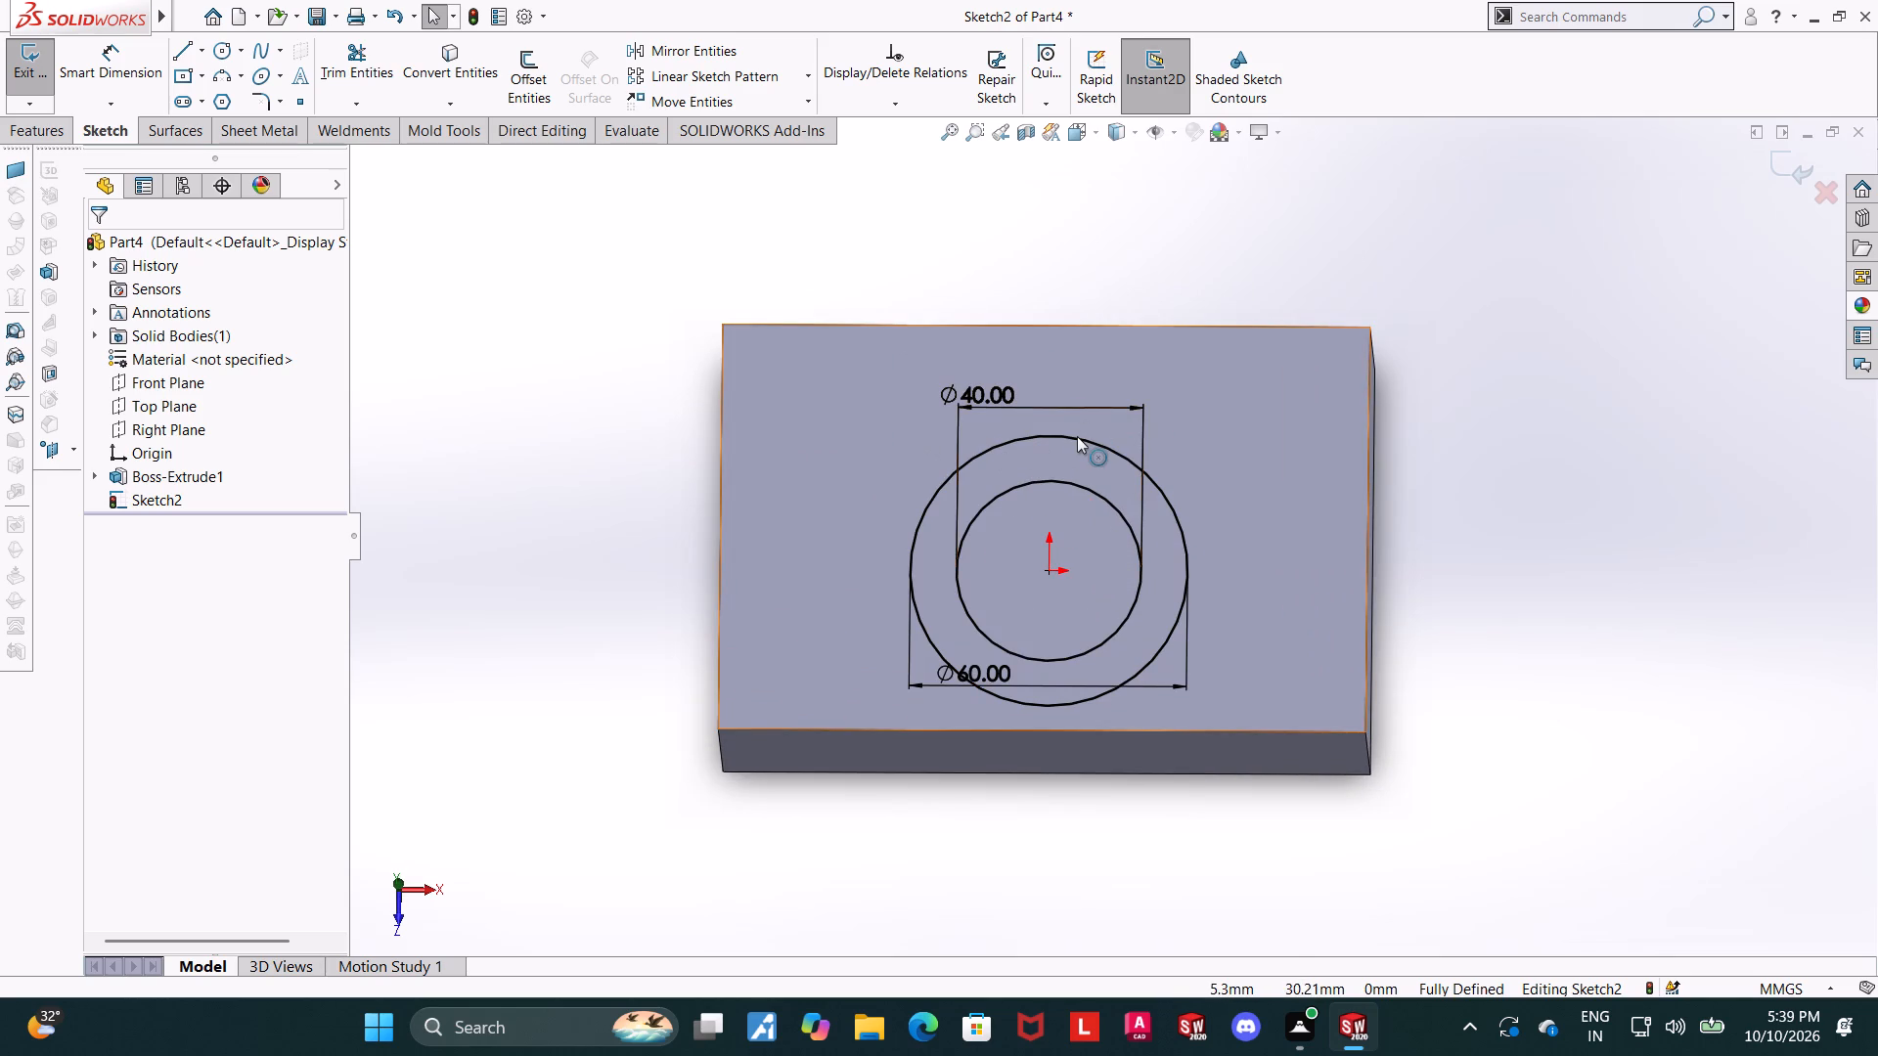
scroll(1077, 436, up, 1)
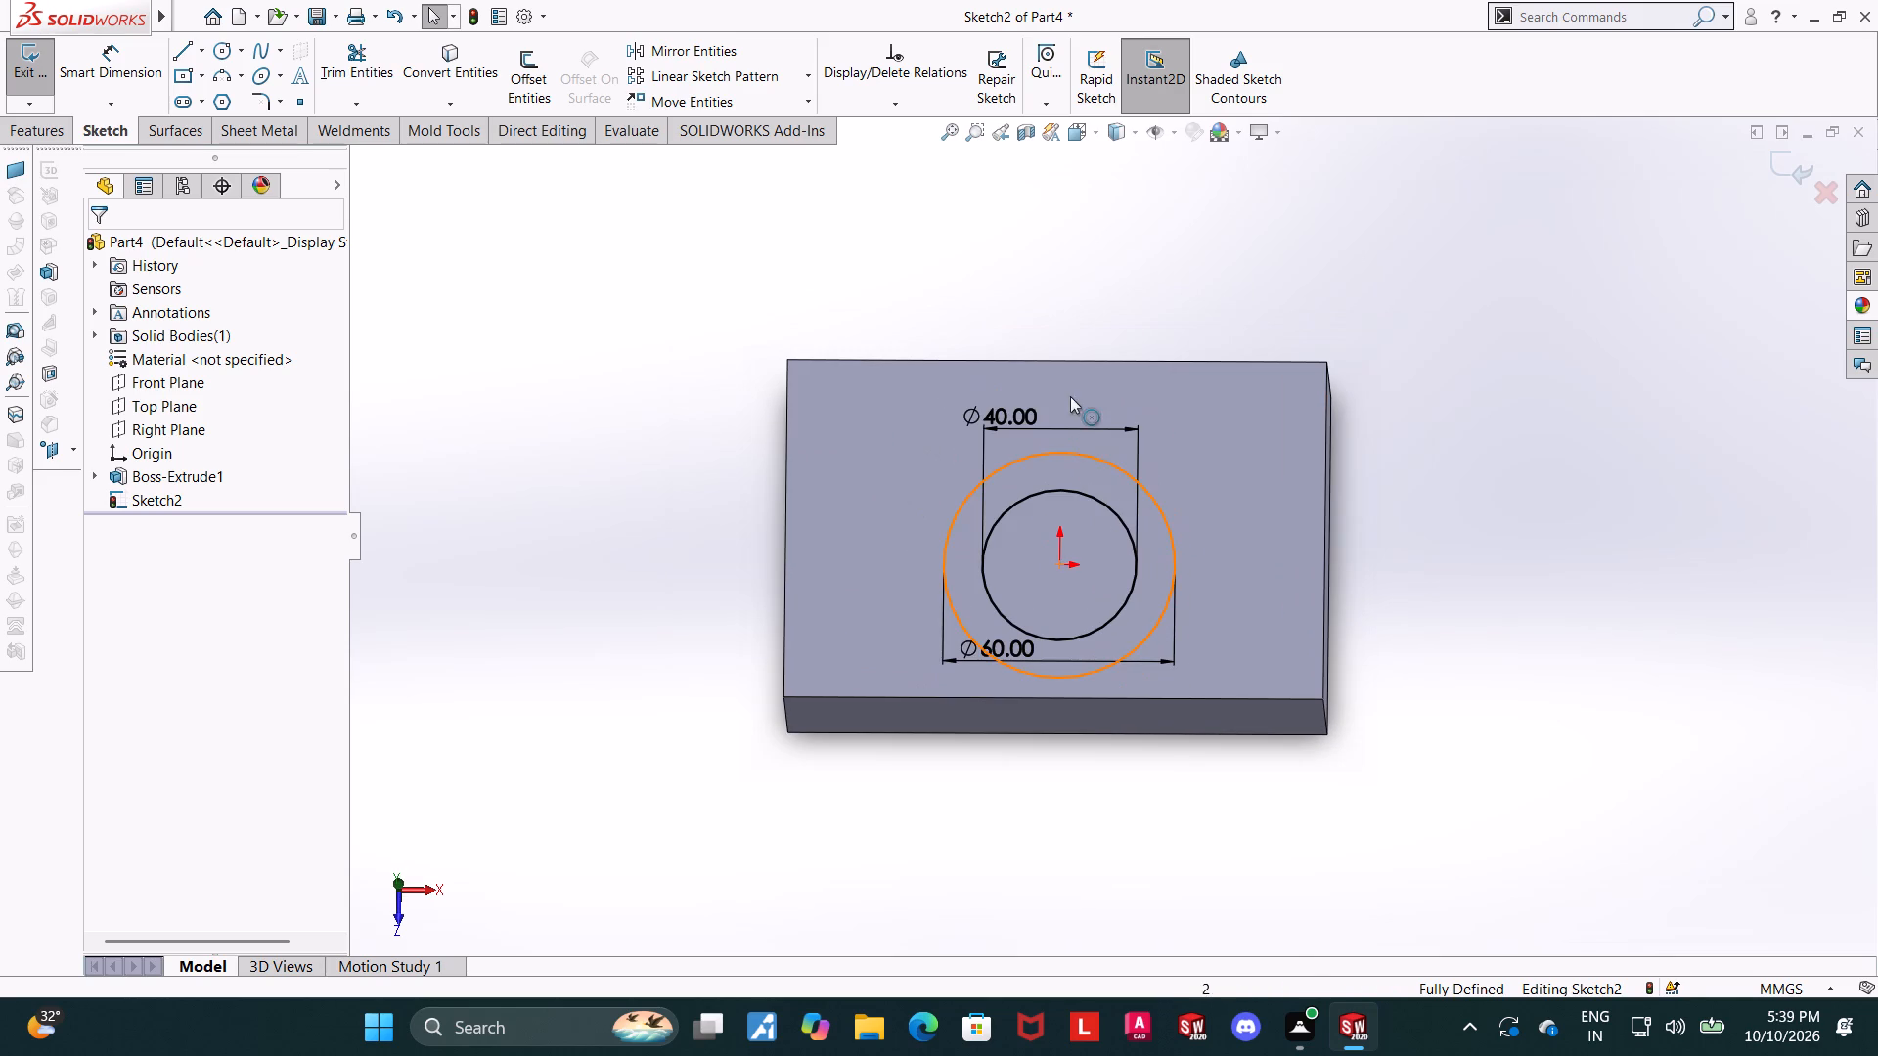
scroll(1250, 529, down, 1)
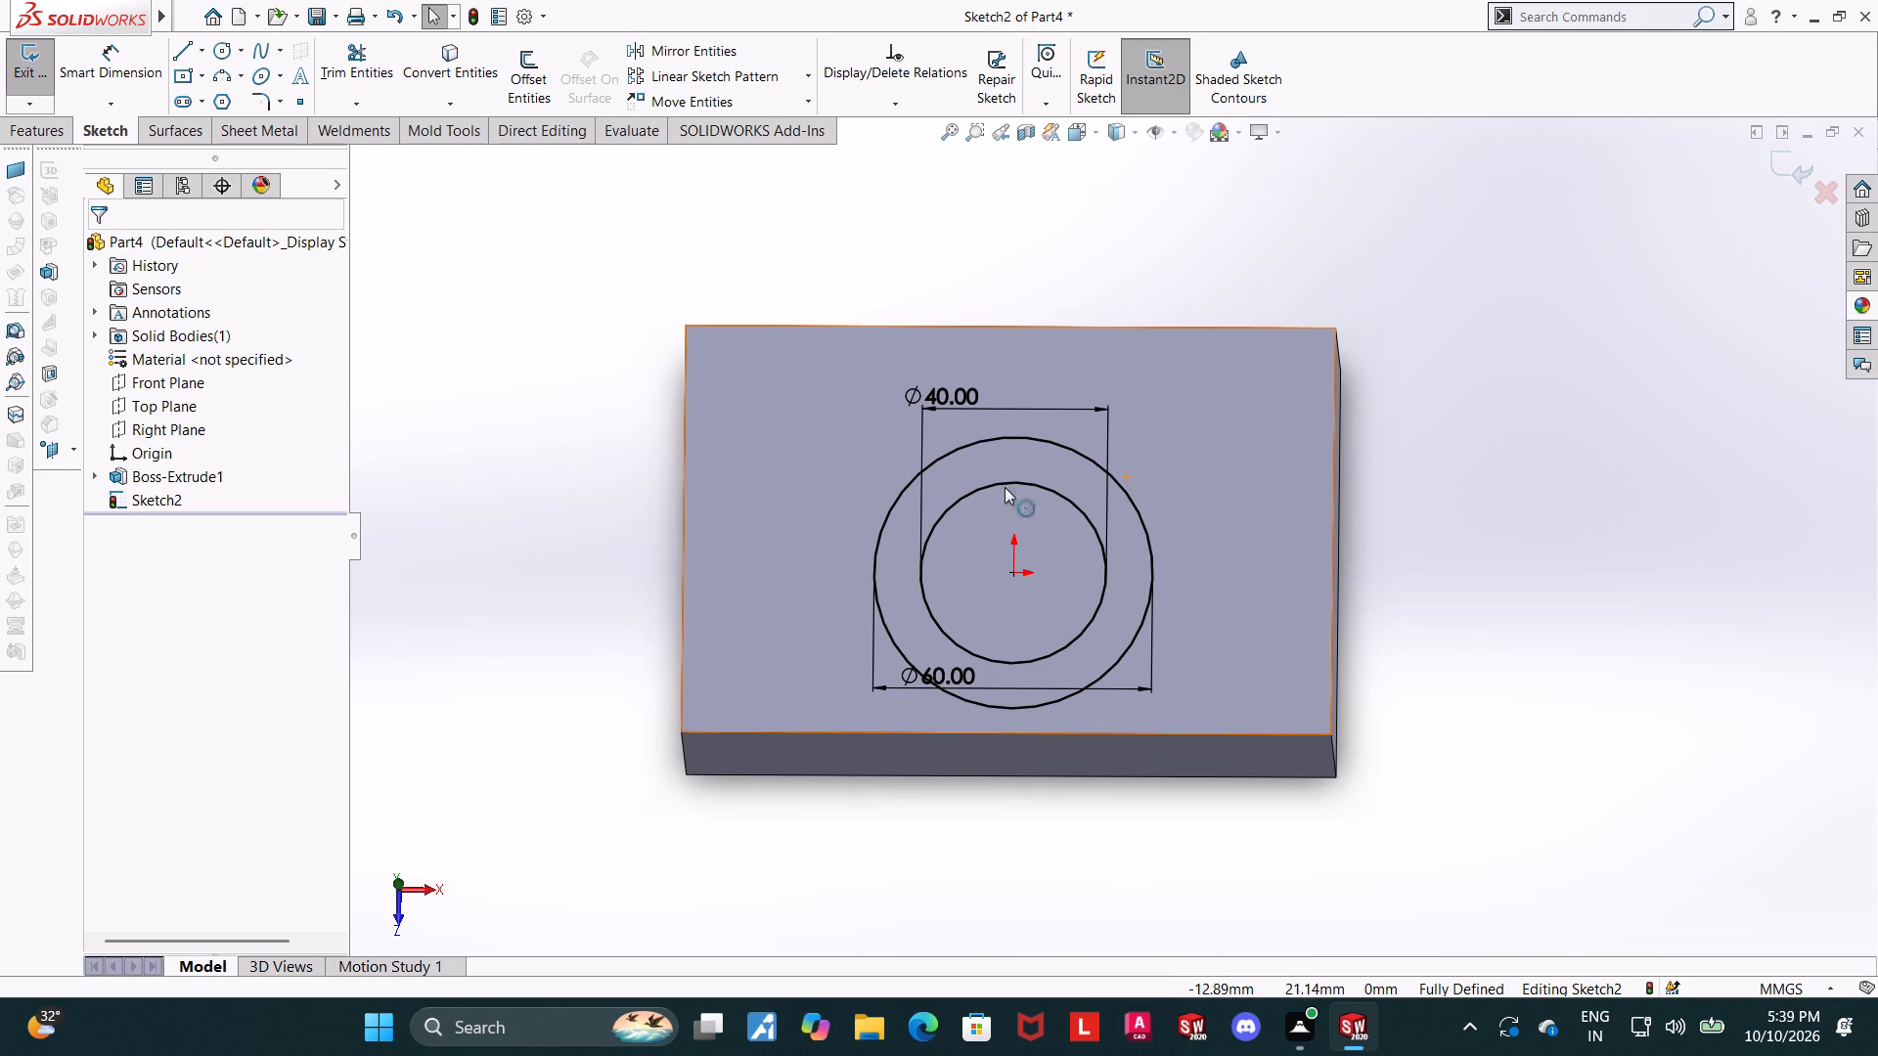
scroll(985, 429, up, 1)
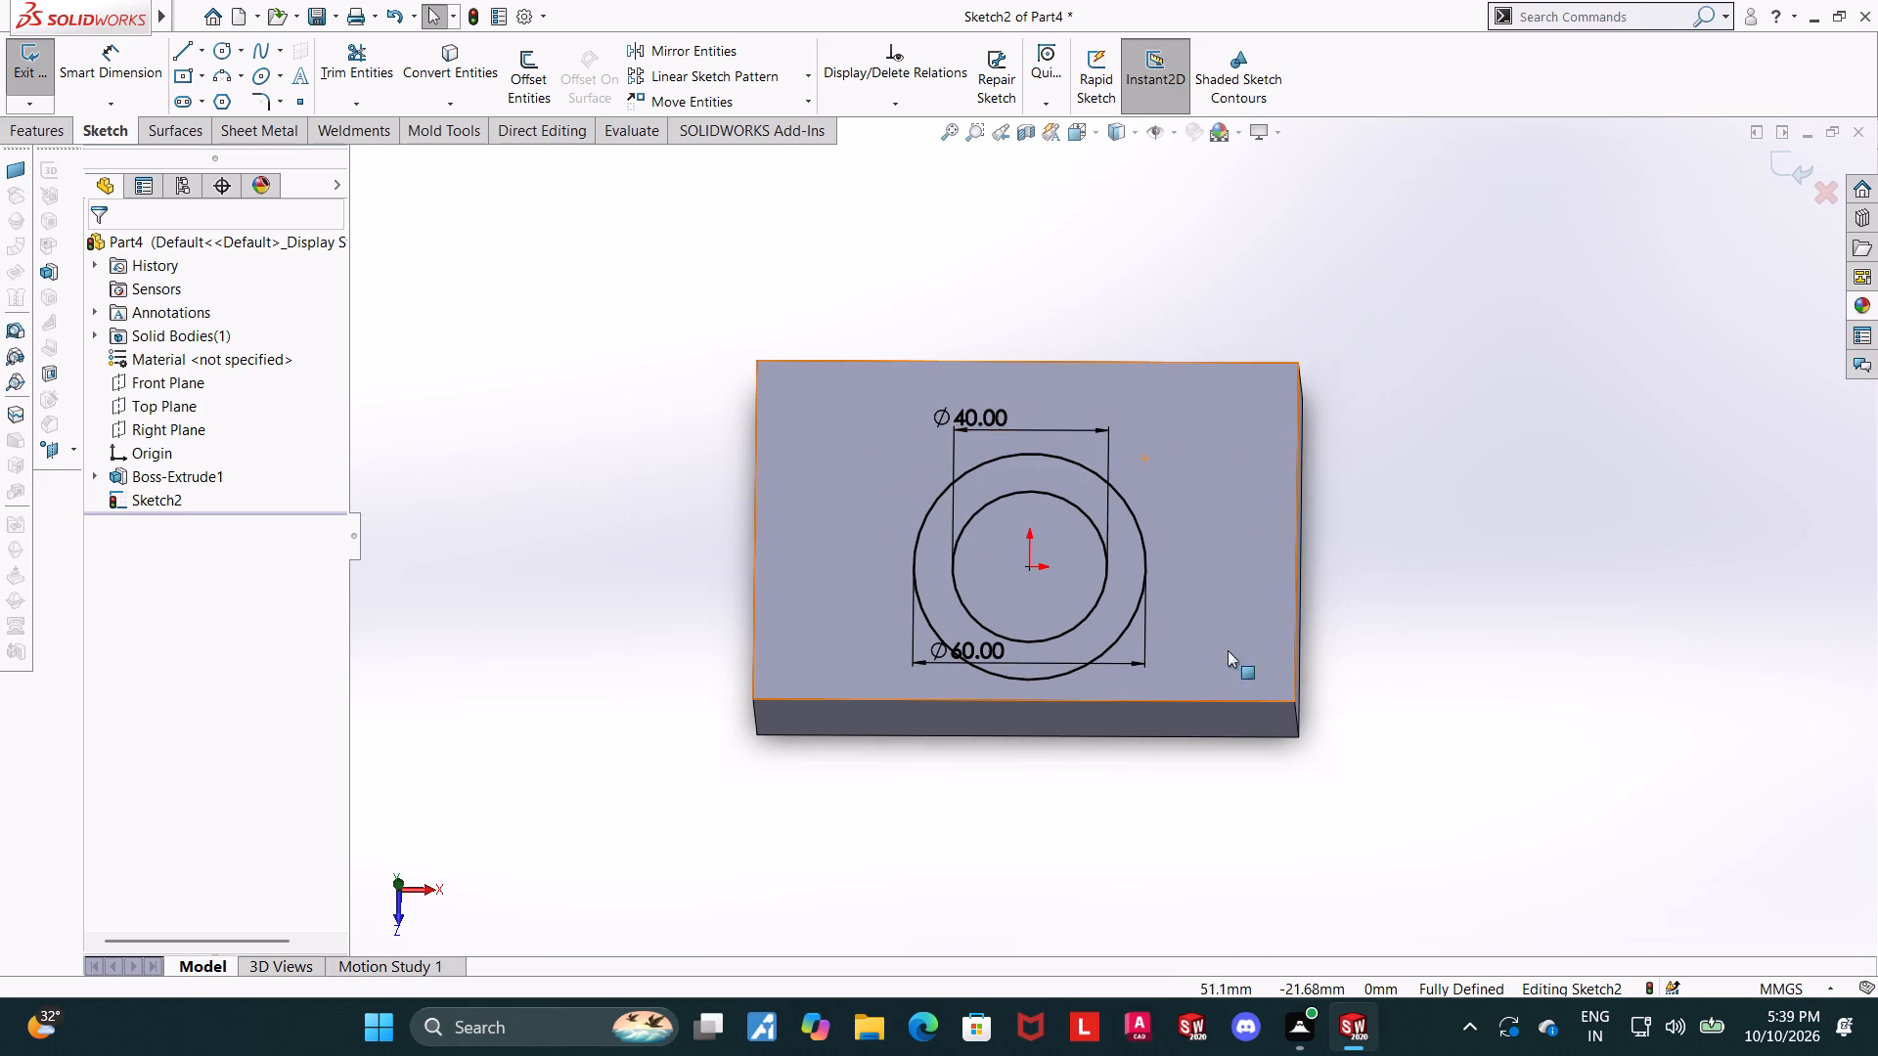
scroll(1006, 722, down, 1)
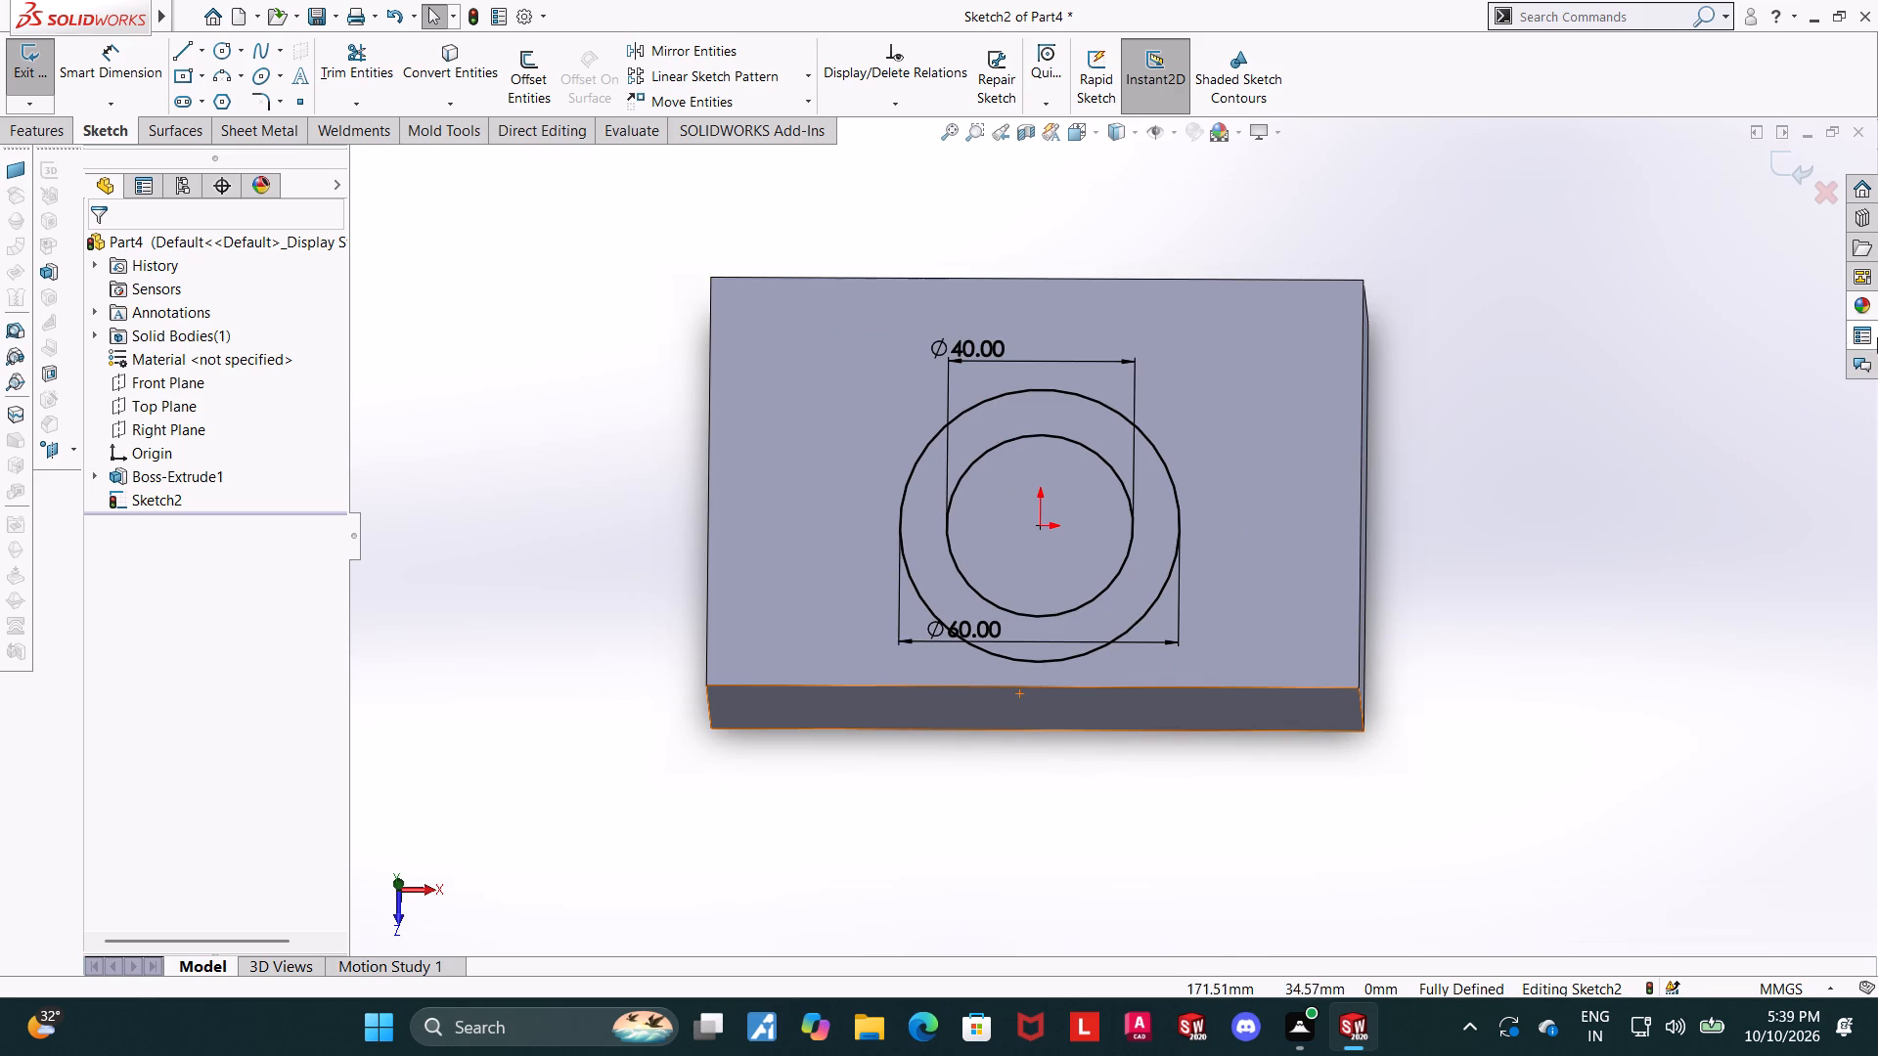
Exit the sketch and extrude the ring between the two circles to a blind depth of 60 mm, merged with the block.
click(1788, 166)
click(35, 75)
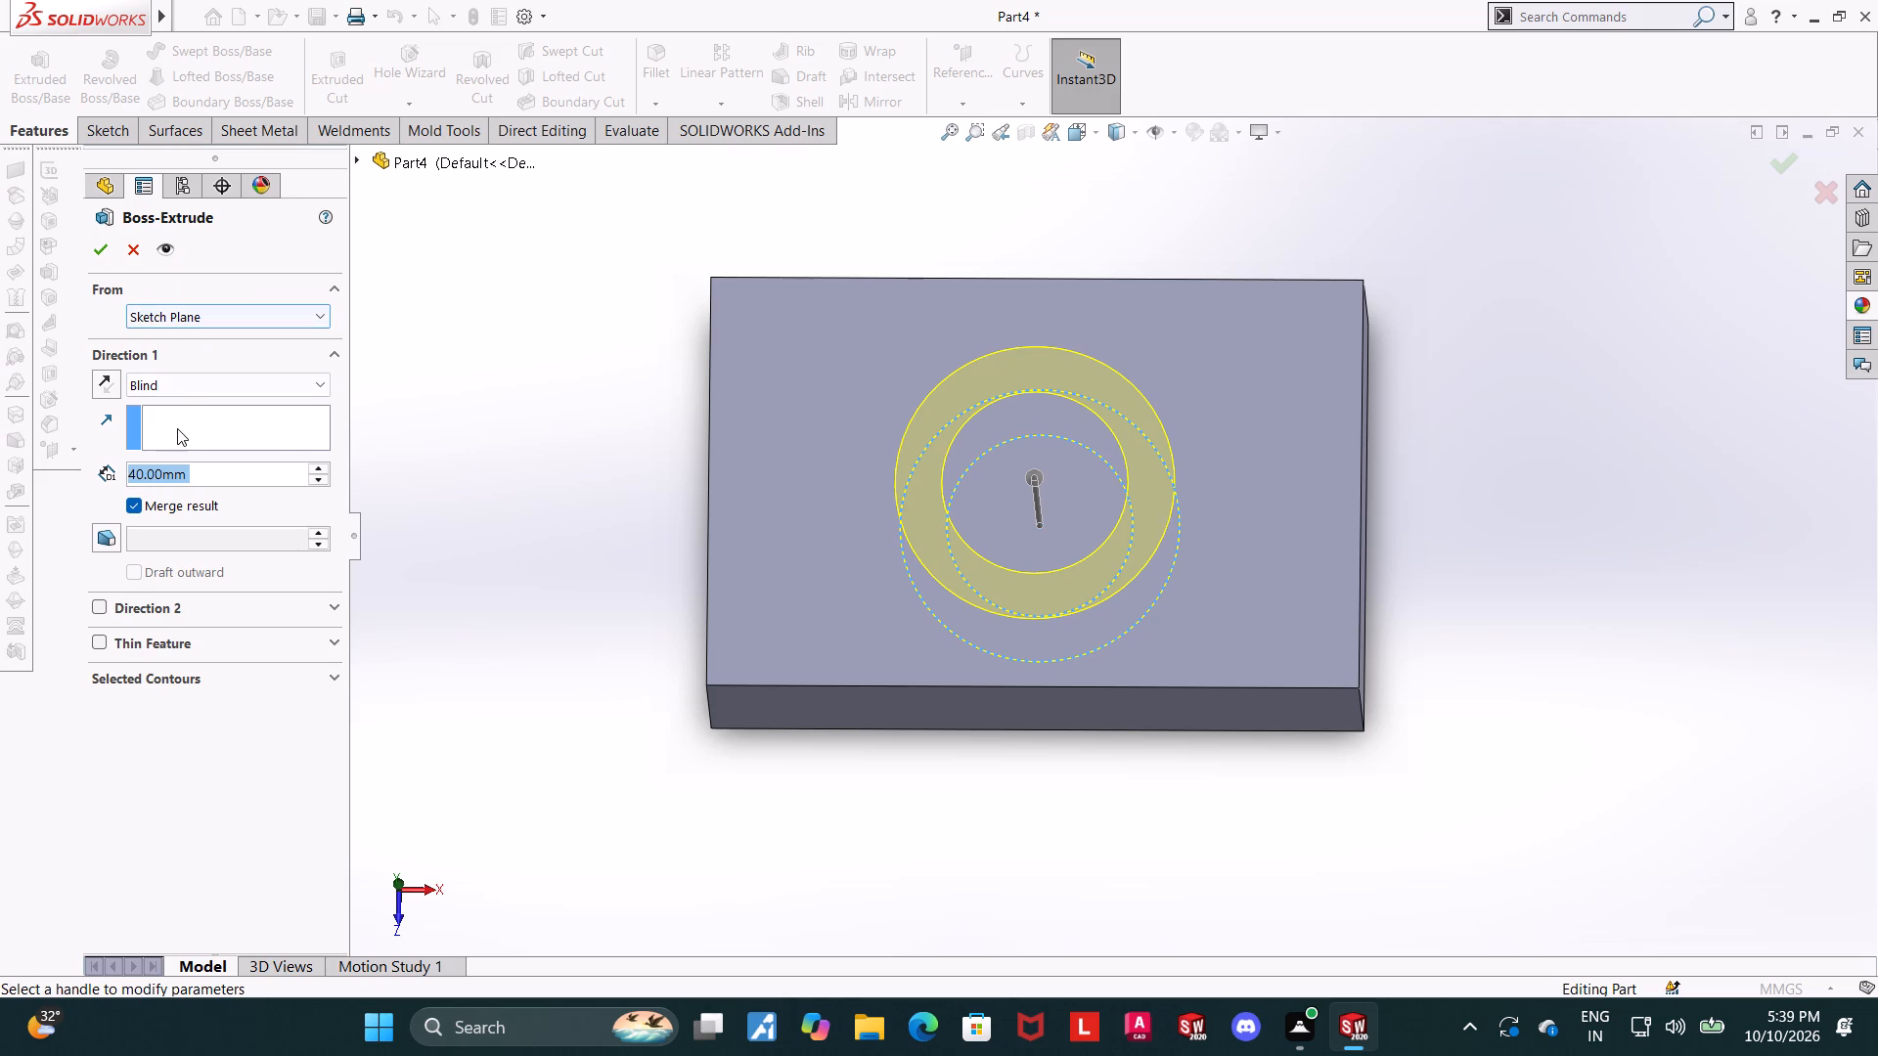
text(60)
key(Return)
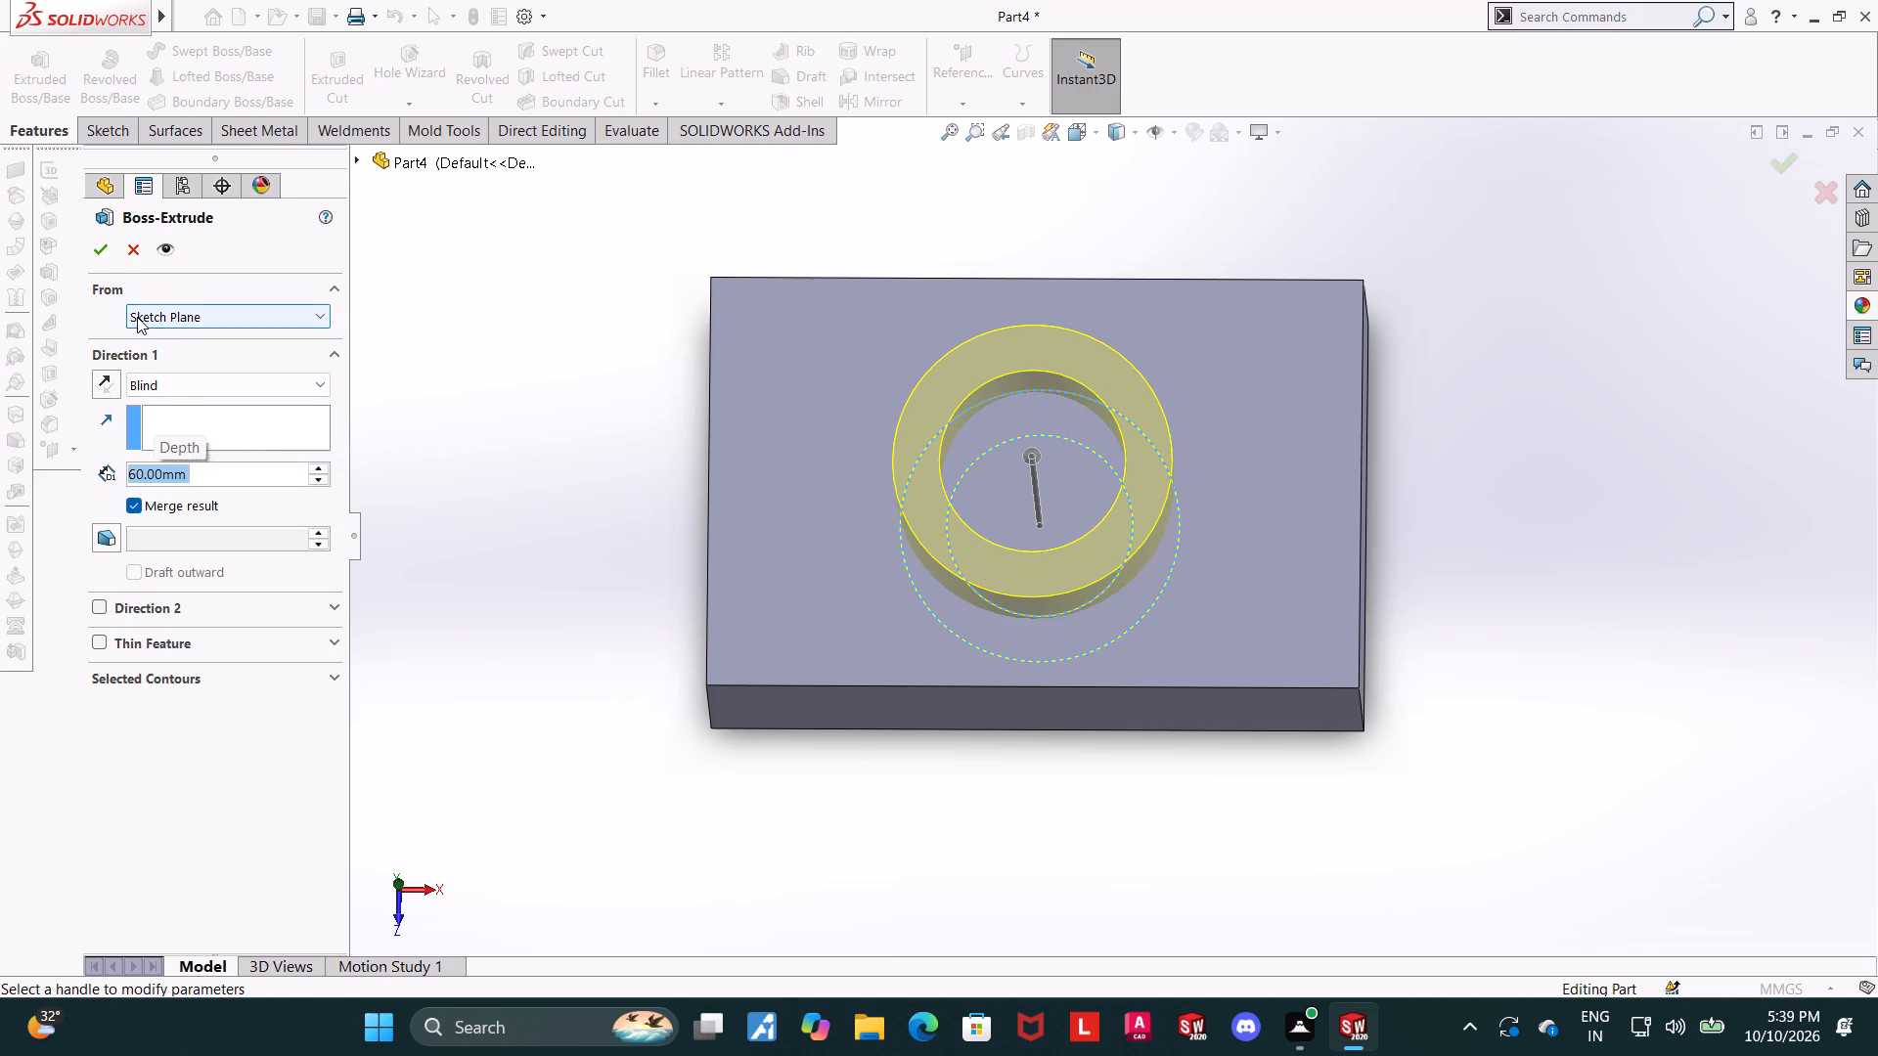
click(103, 252)
click(573, 444)
Start a sketch on the block's top face, around the raised ring, and view it normal to the sketch plane.
middle_drag(1521, 778, 1494, 565)
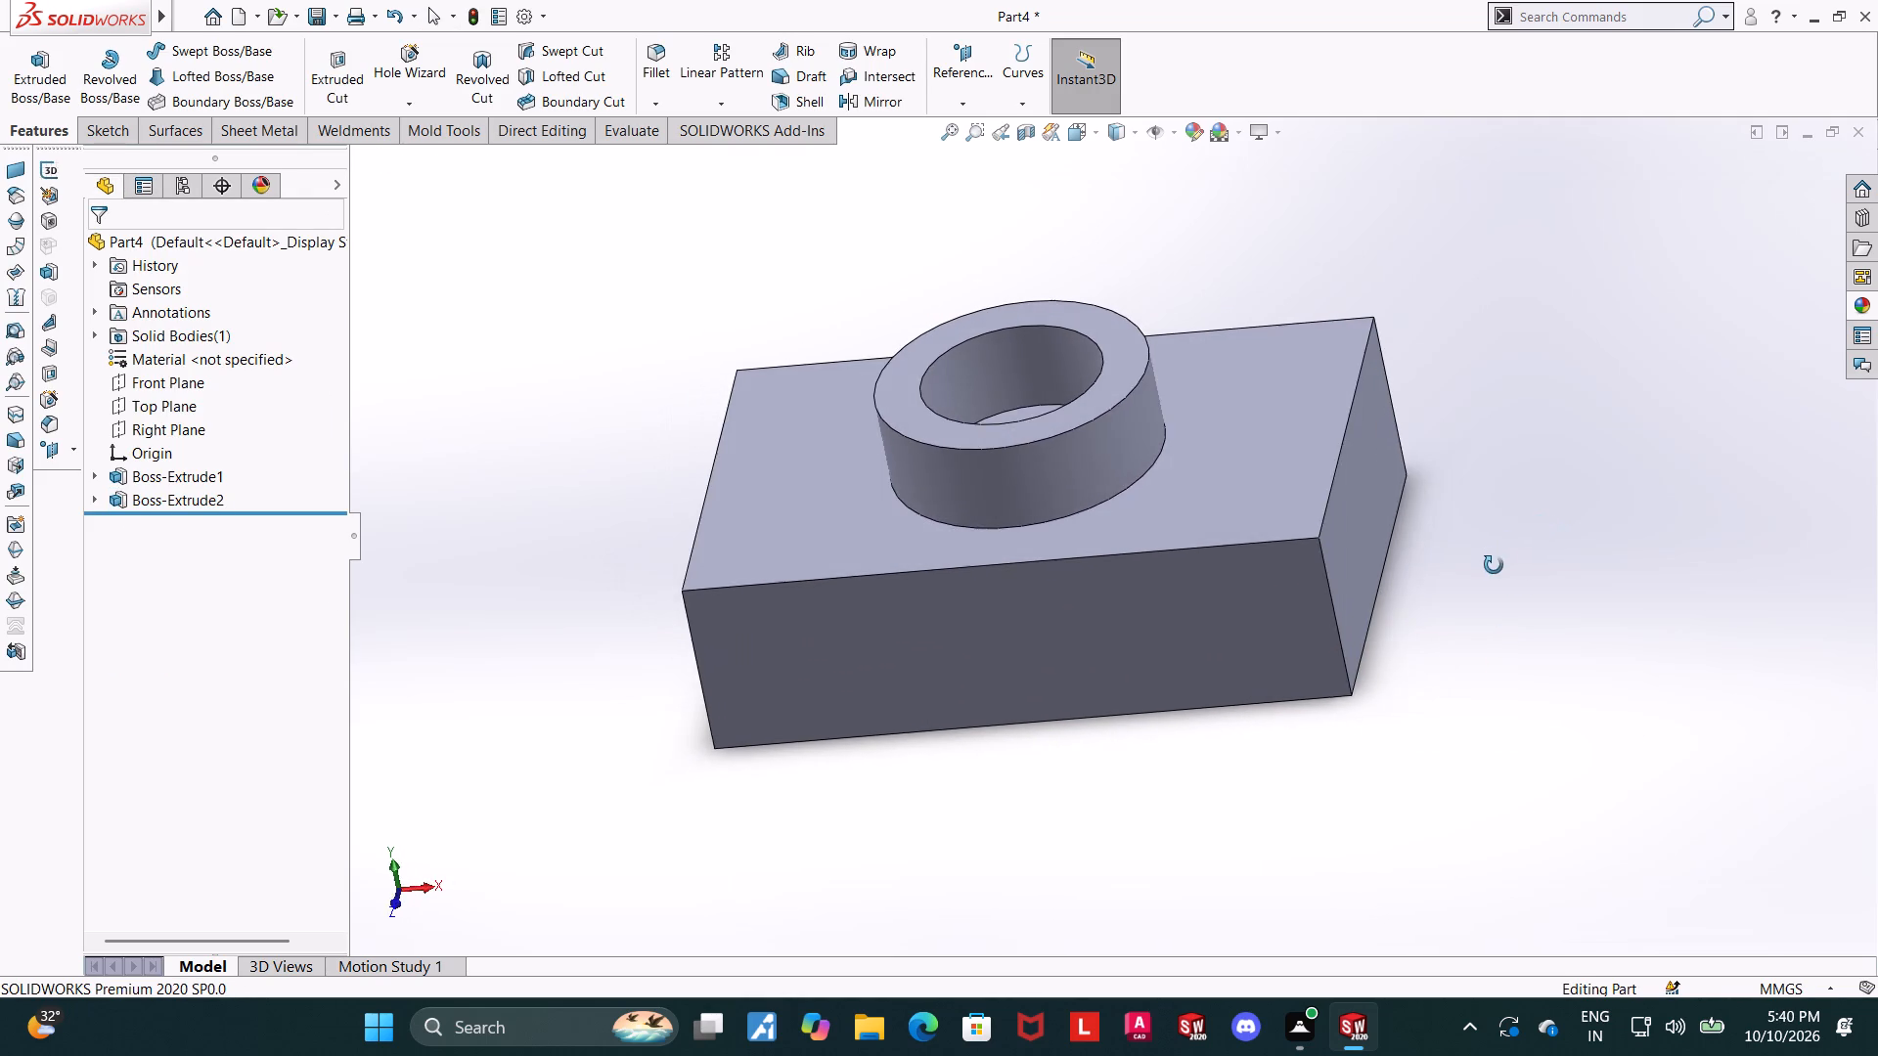
middle_drag(1494, 565, 1485, 571)
scroll(1489, 558, up, 1)
middle_drag(1490, 561, 1448, 605)
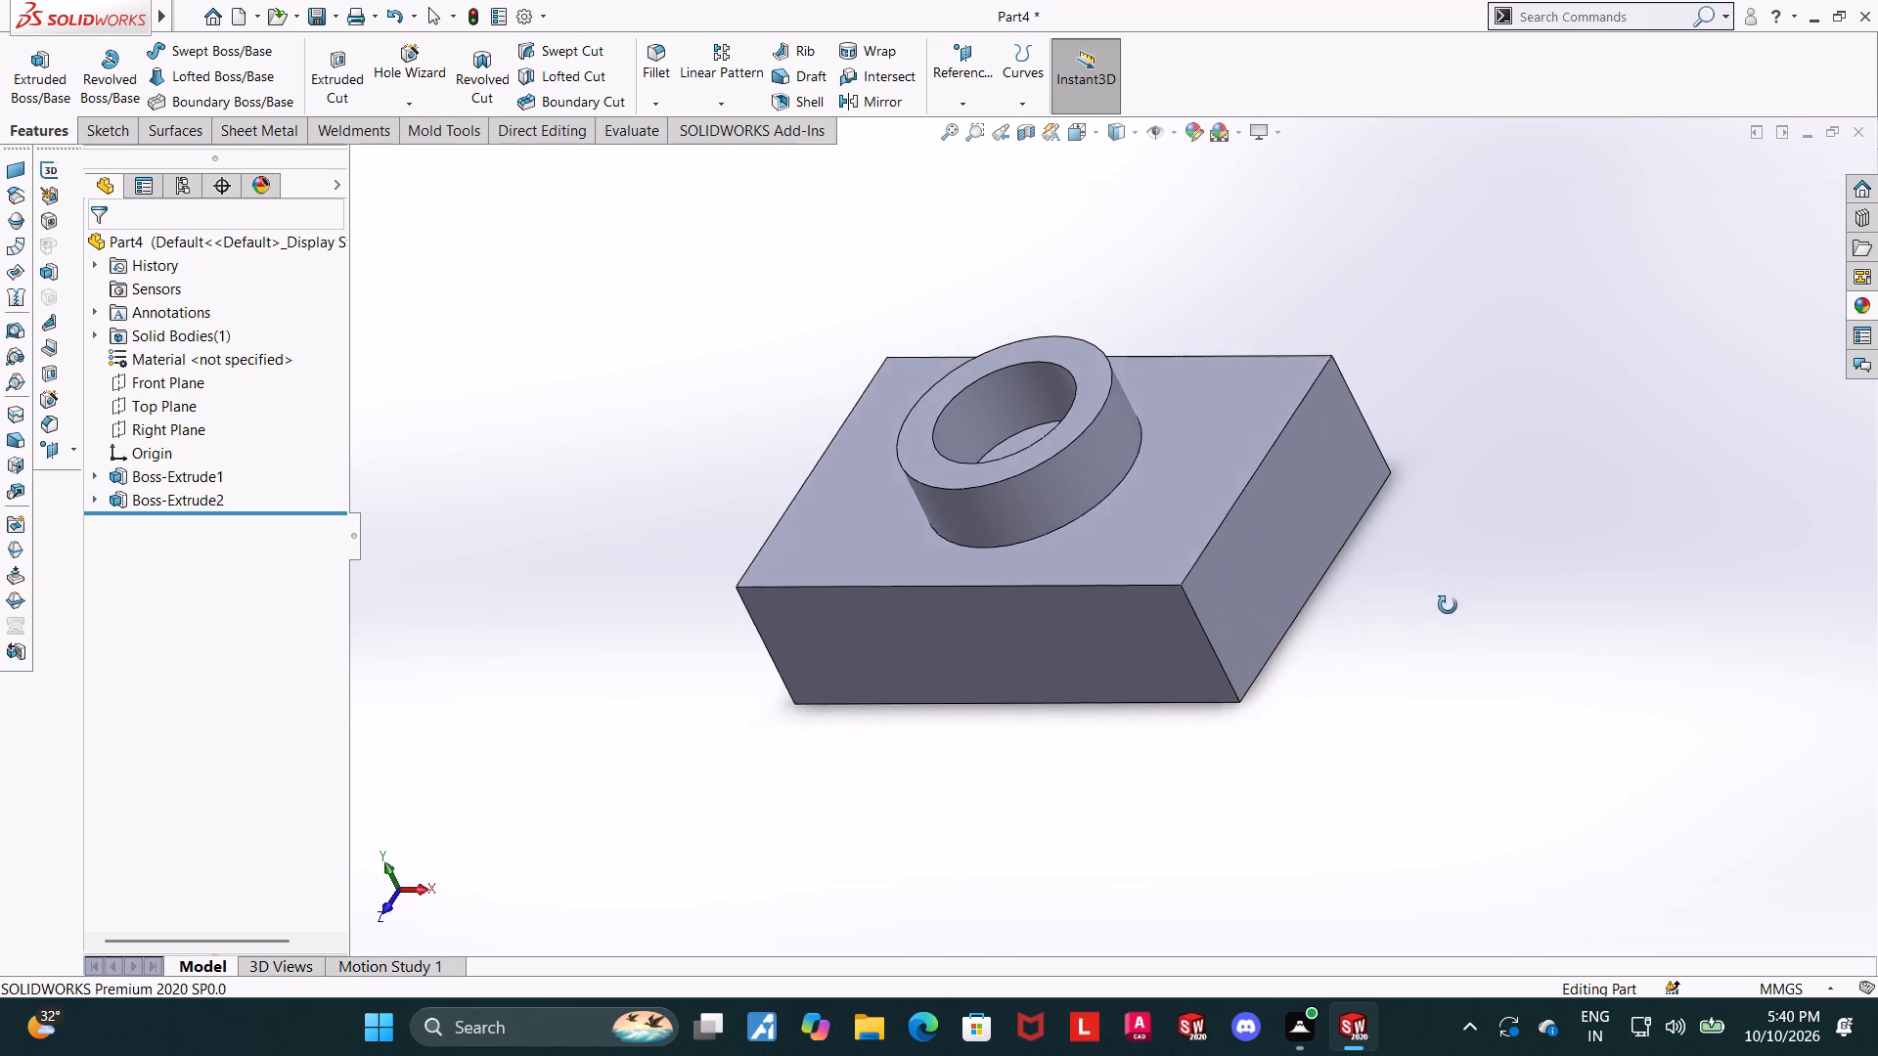
middle_drag(1448, 605, 1572, 586)
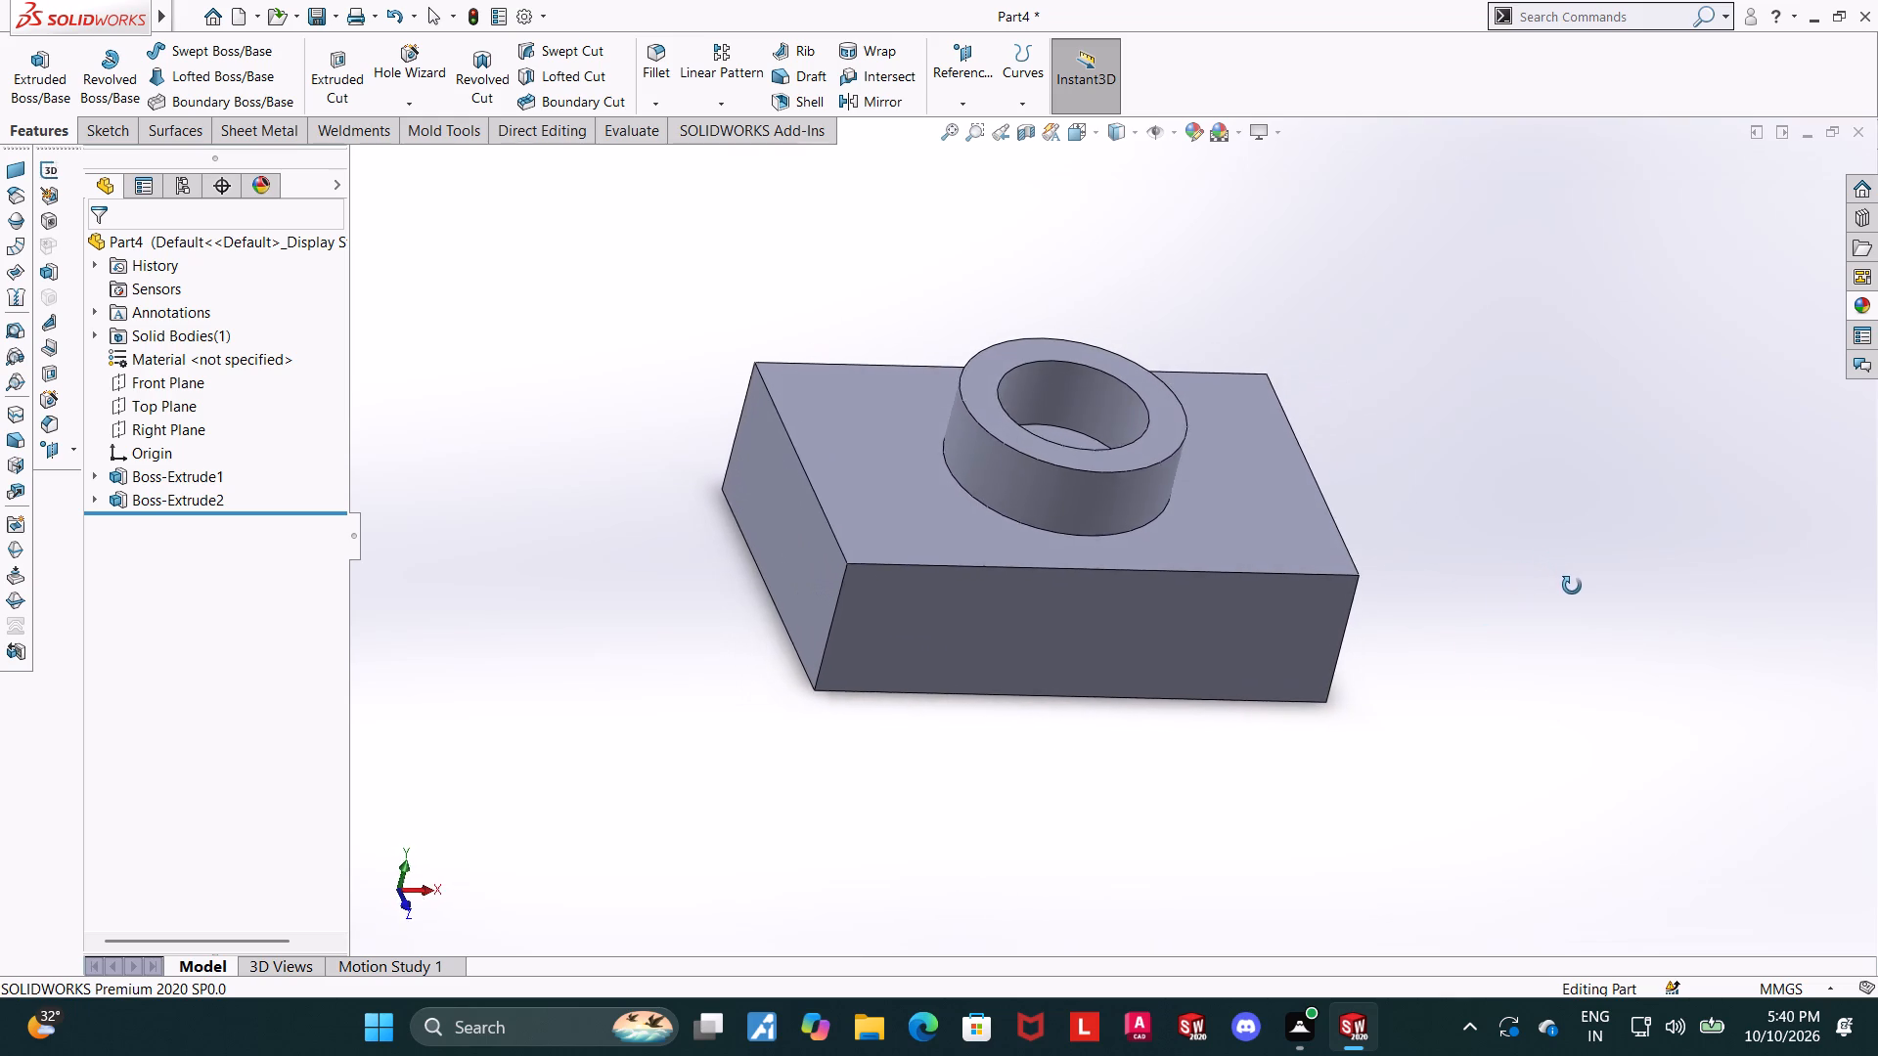
middle_drag(1572, 586, 1586, 620)
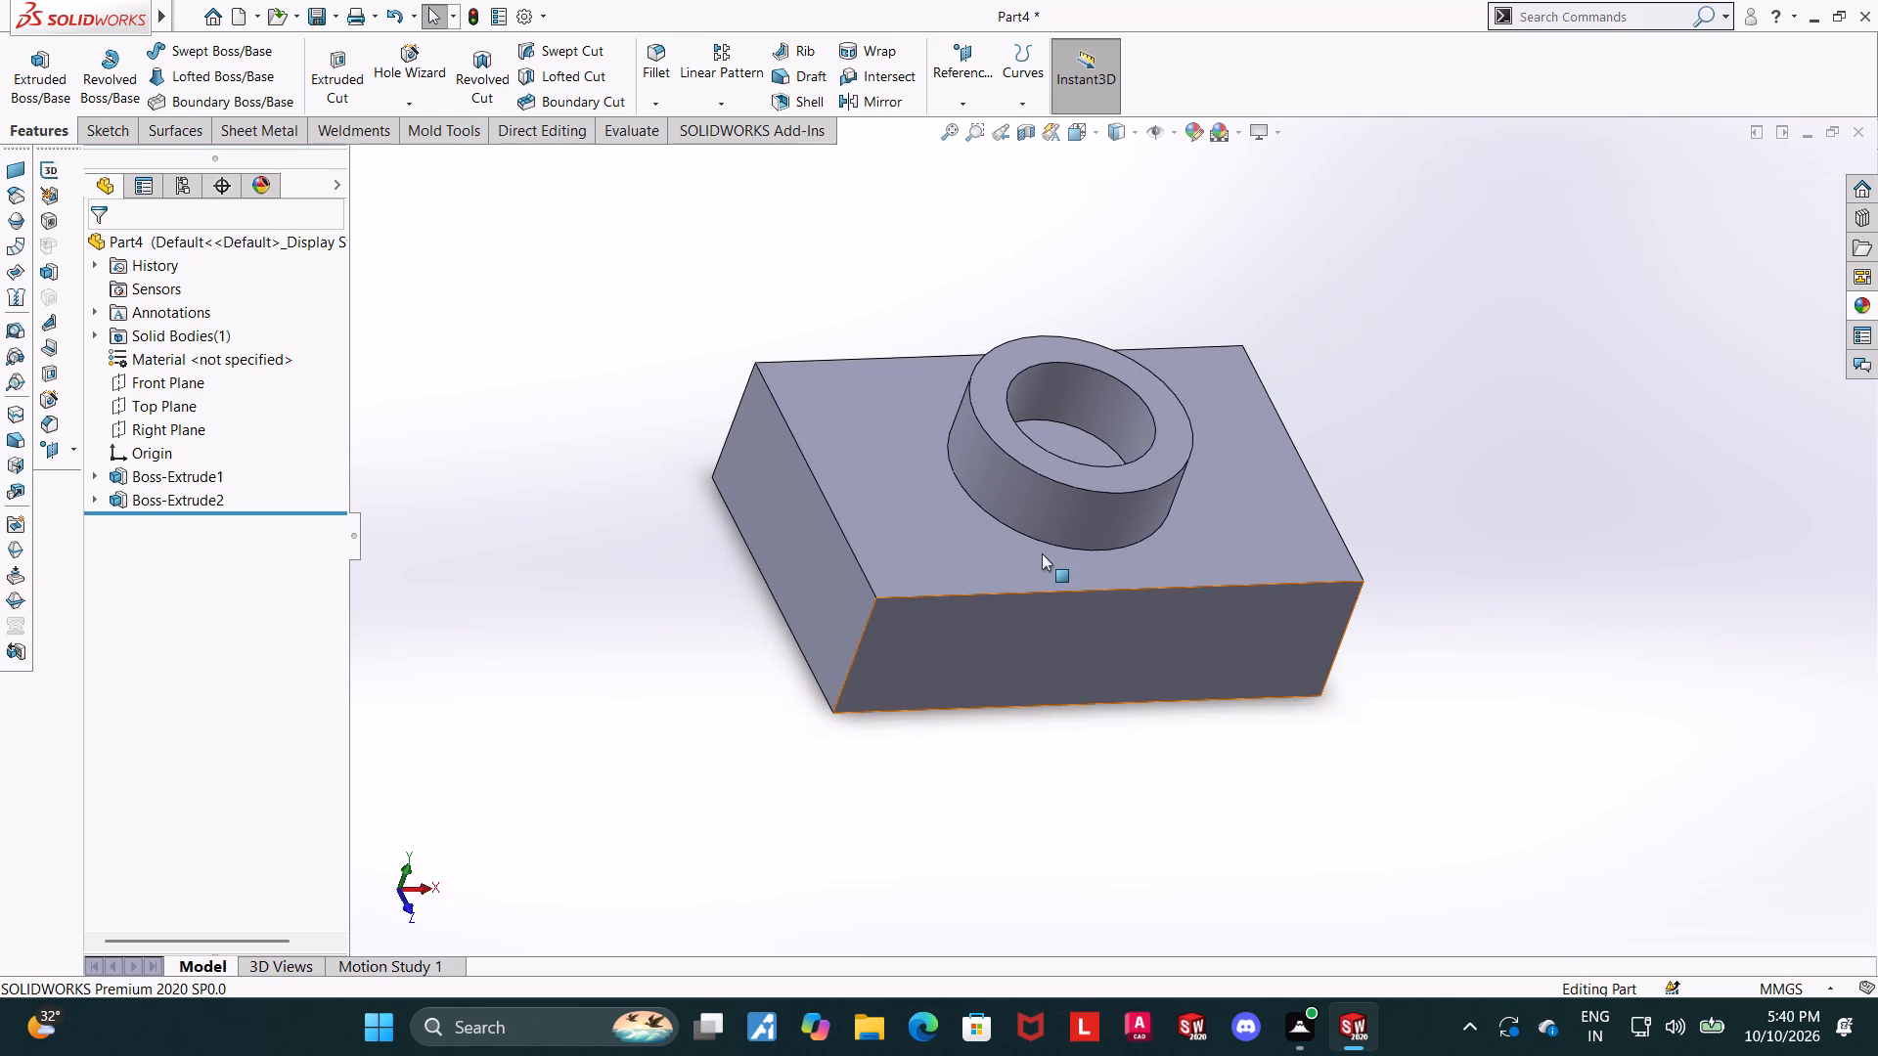
click(1042, 553)
click(1129, 499)
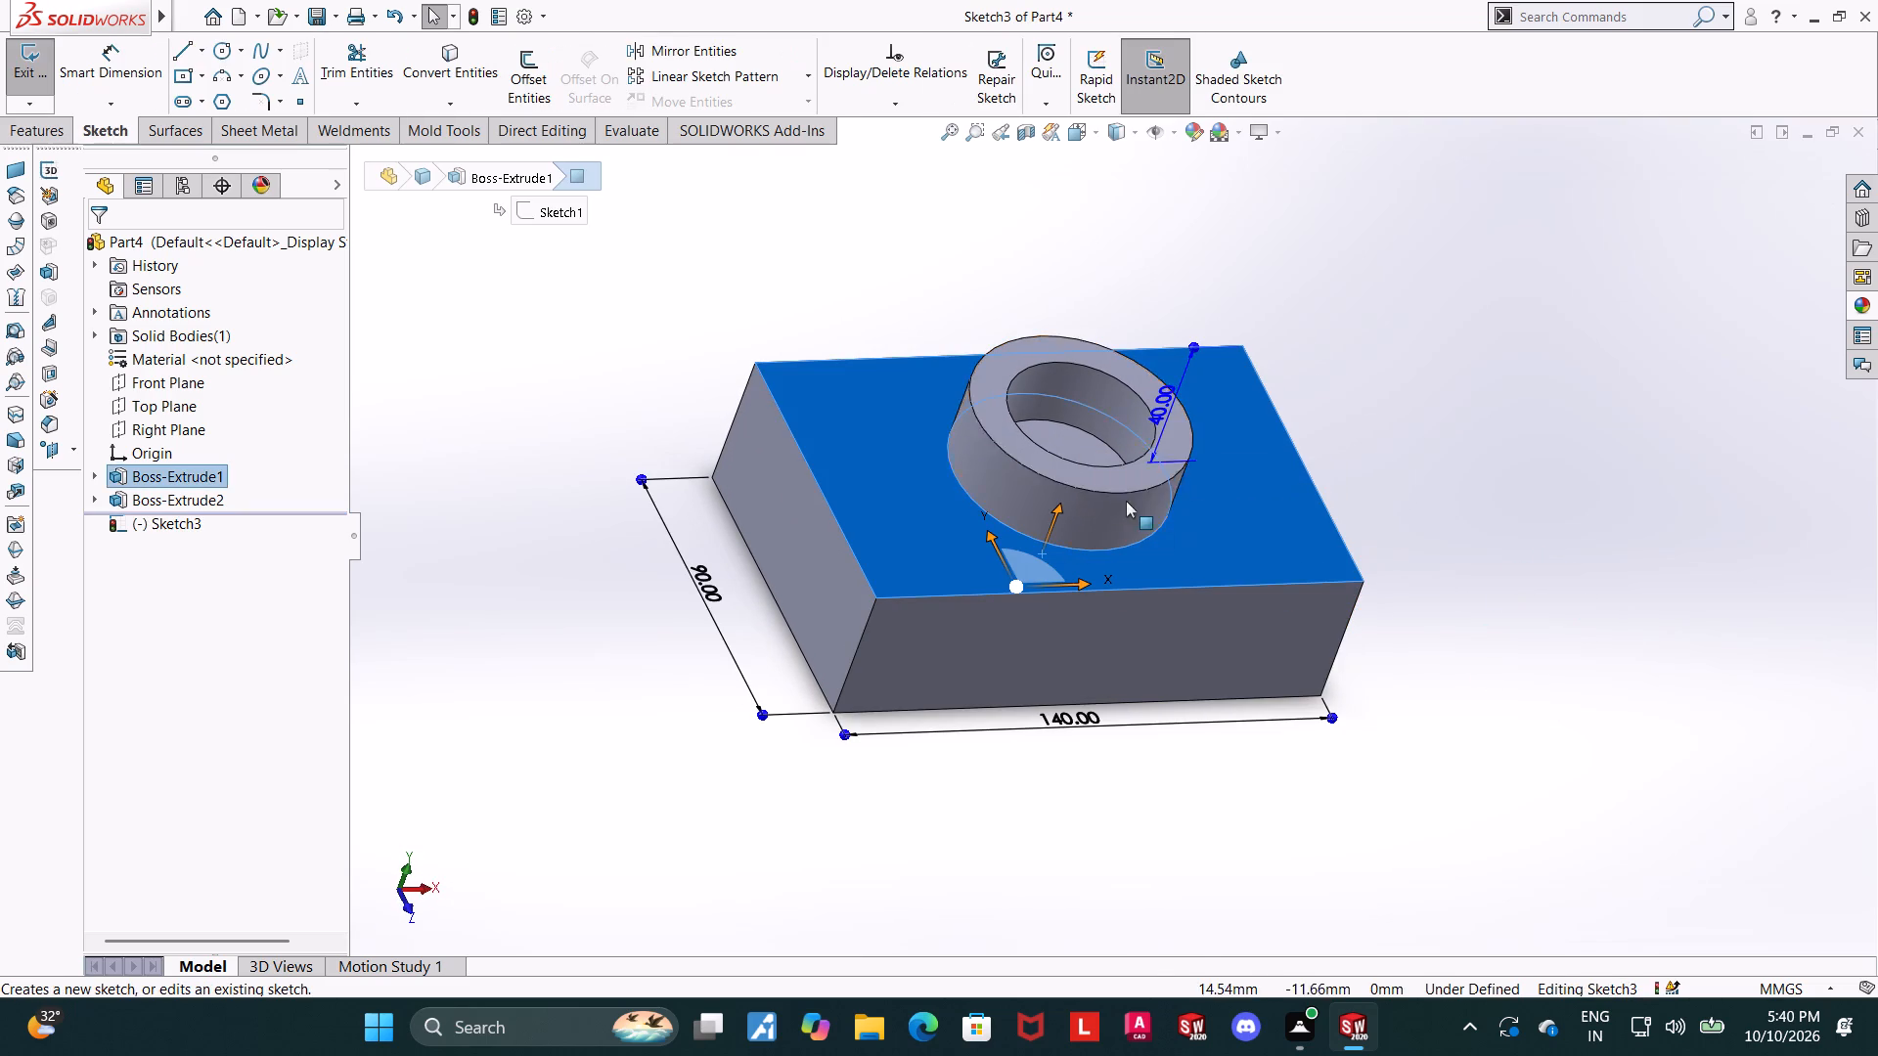
click(154, 523)
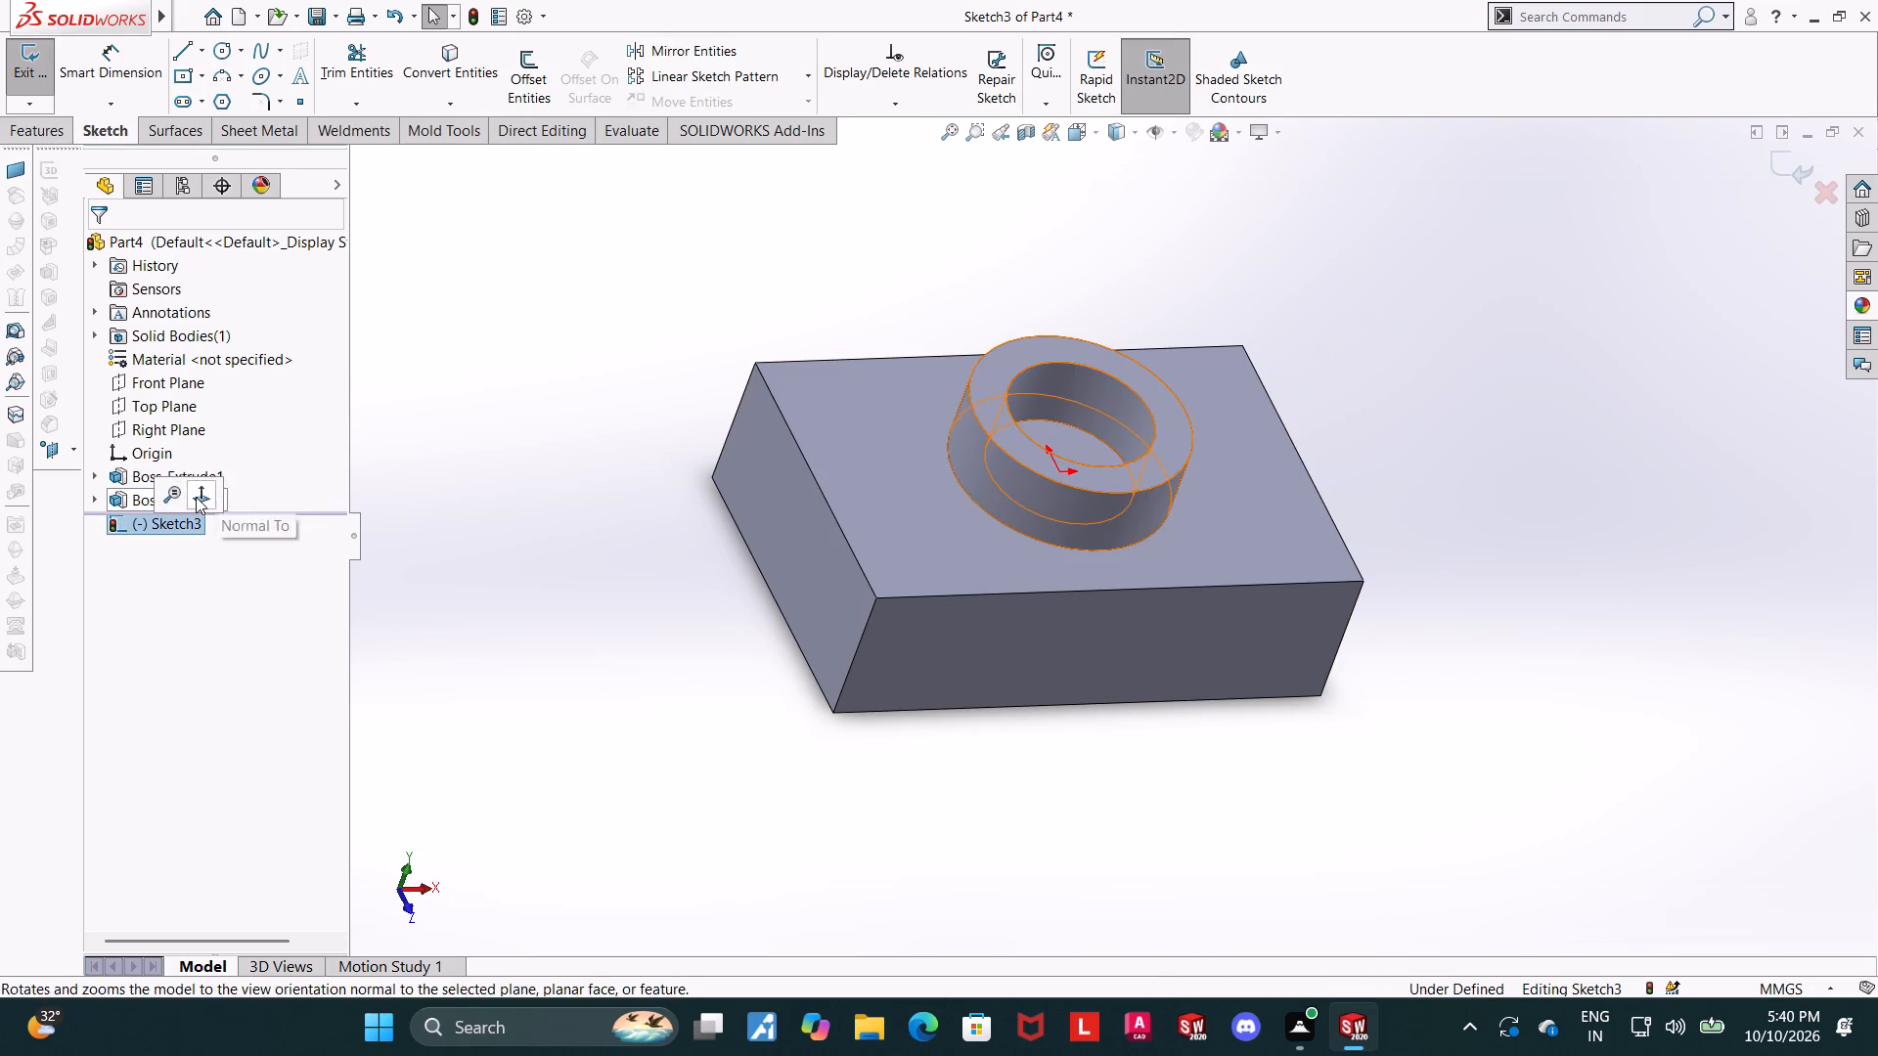
click(196, 497)
scroll(975, 679, up, 1)
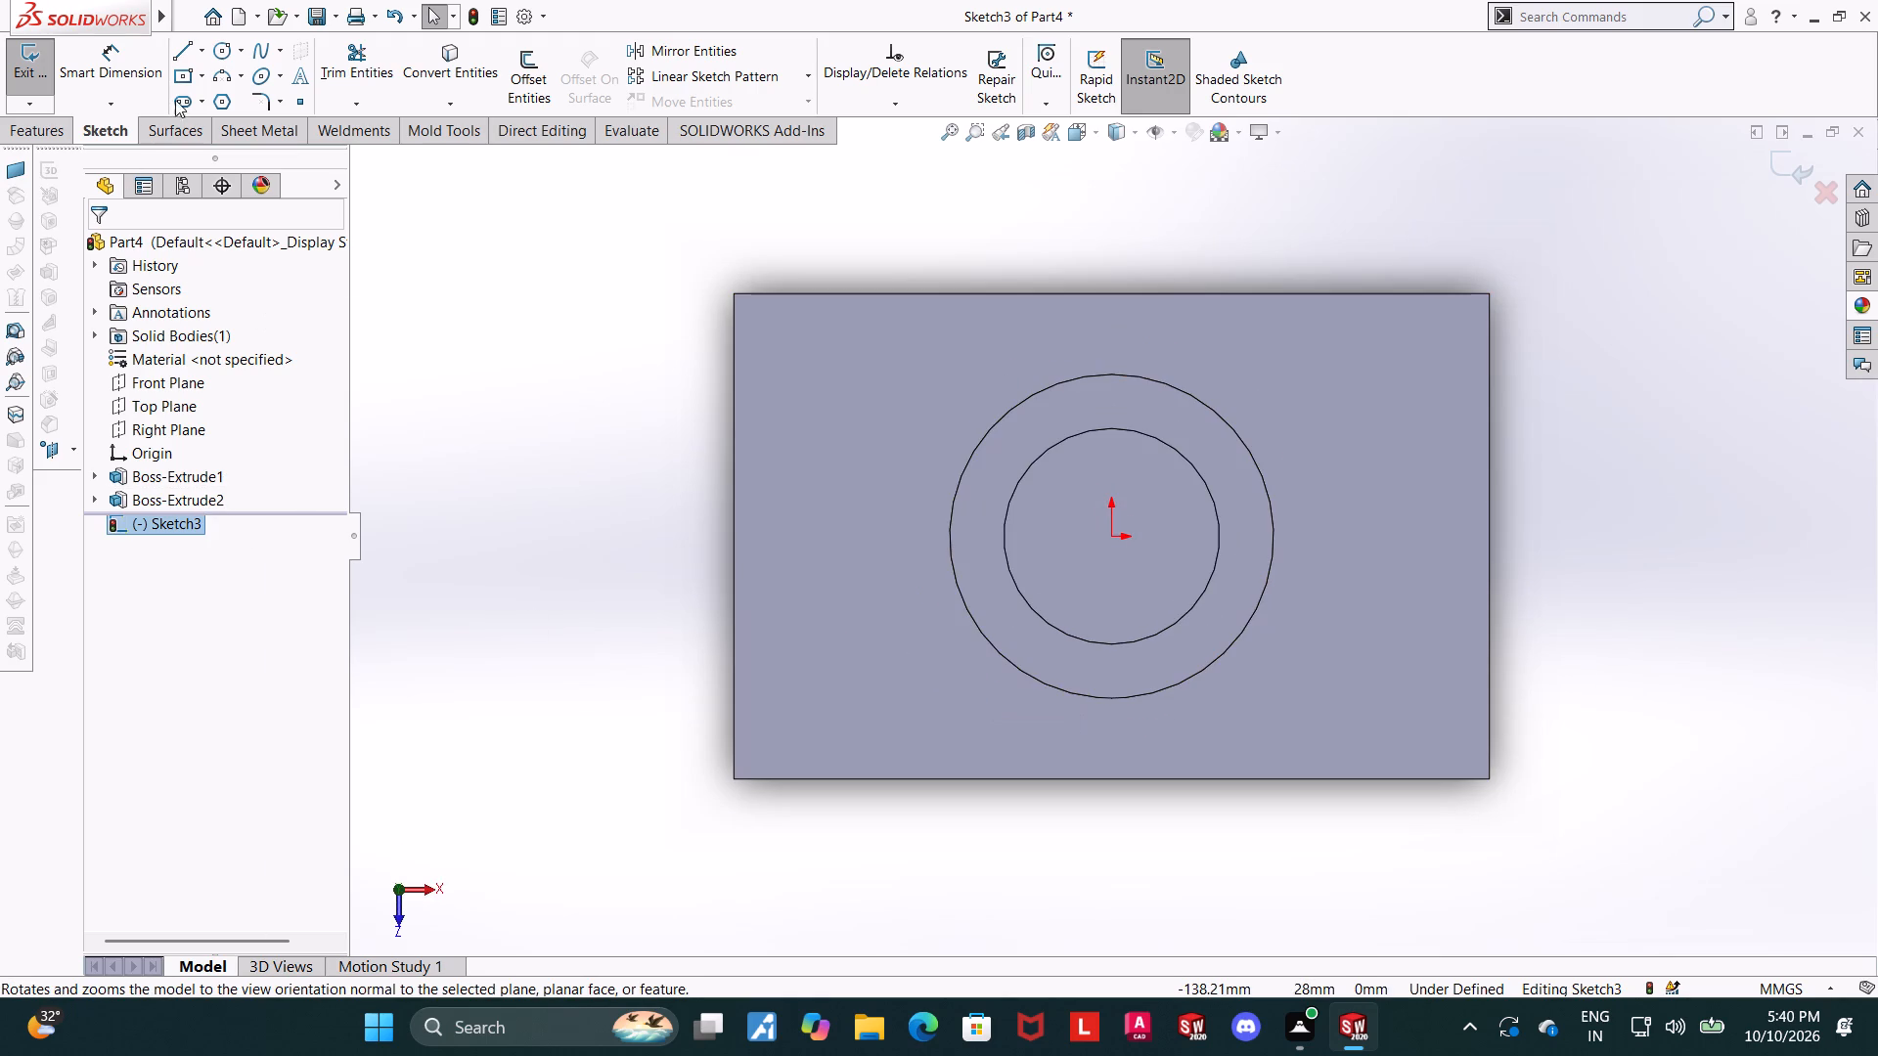
Draw a horizontal line about 12.6 mm long inward from the block's left edge, near the back-left corner.
click(178, 53)
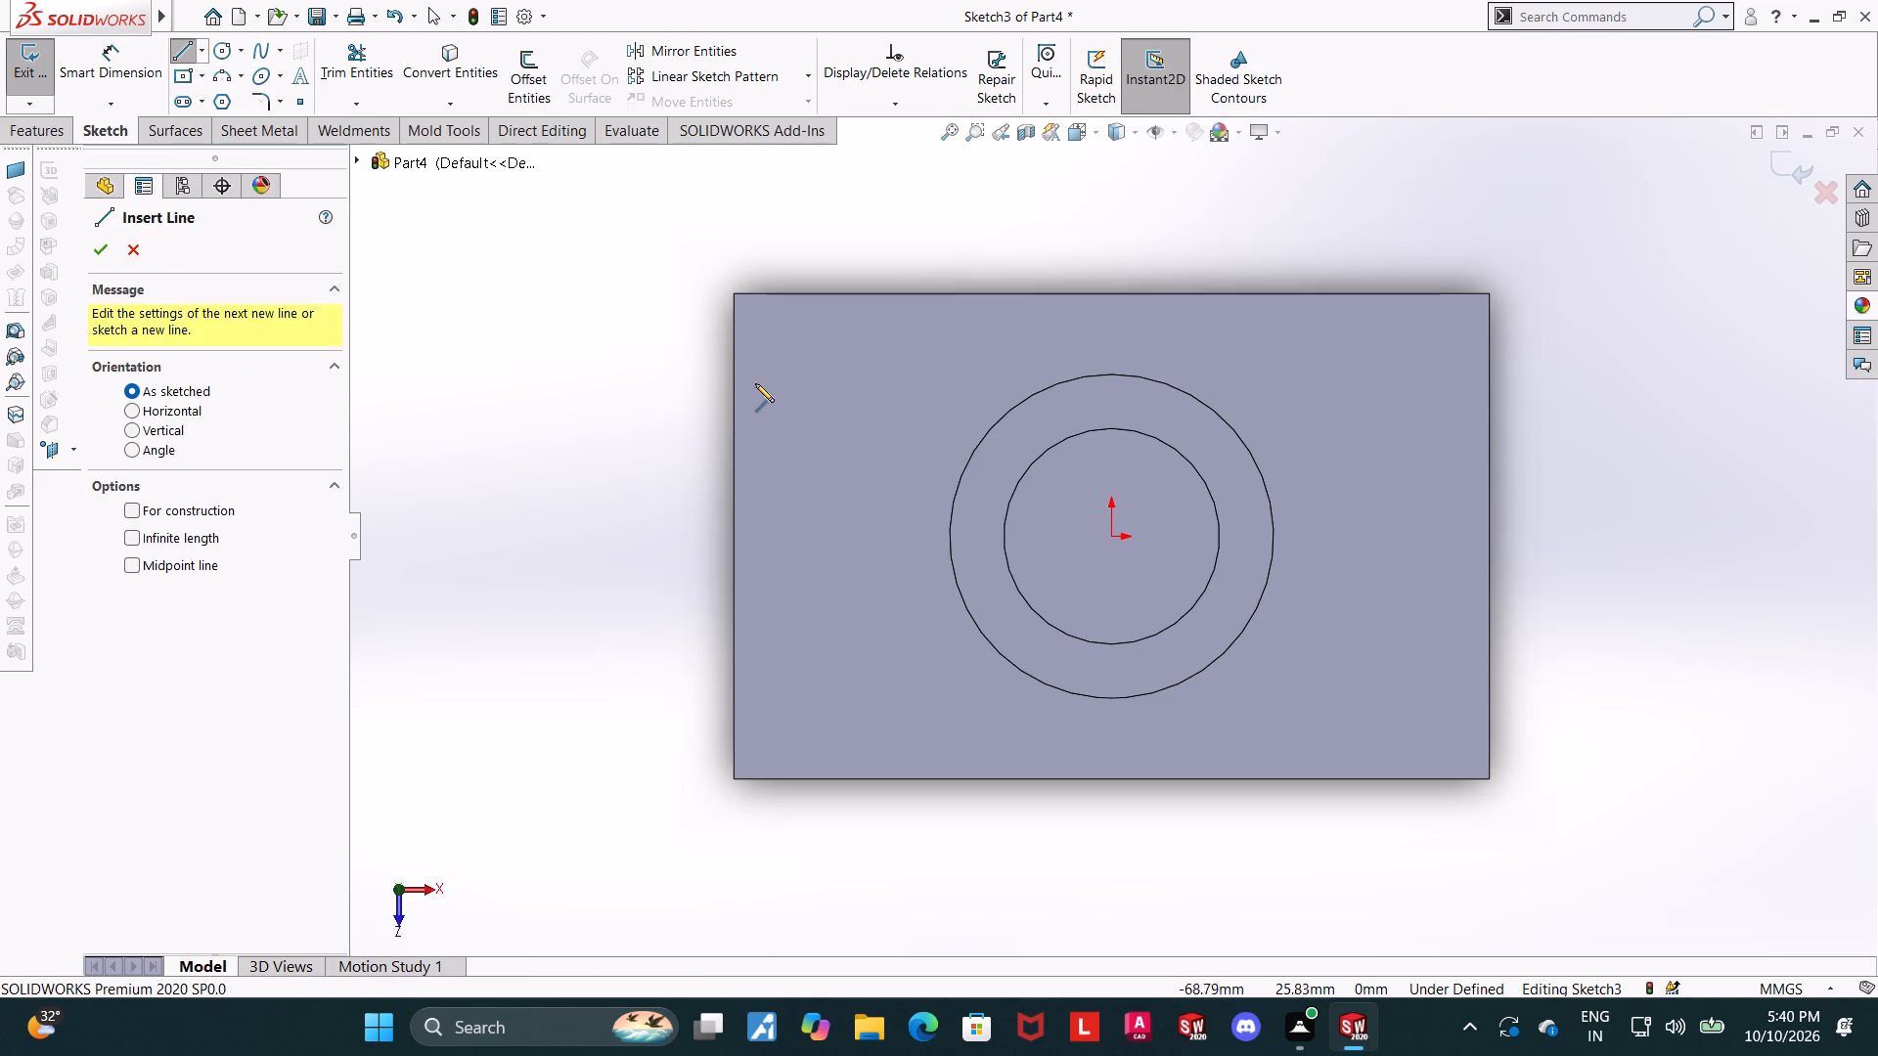
click(733, 401)
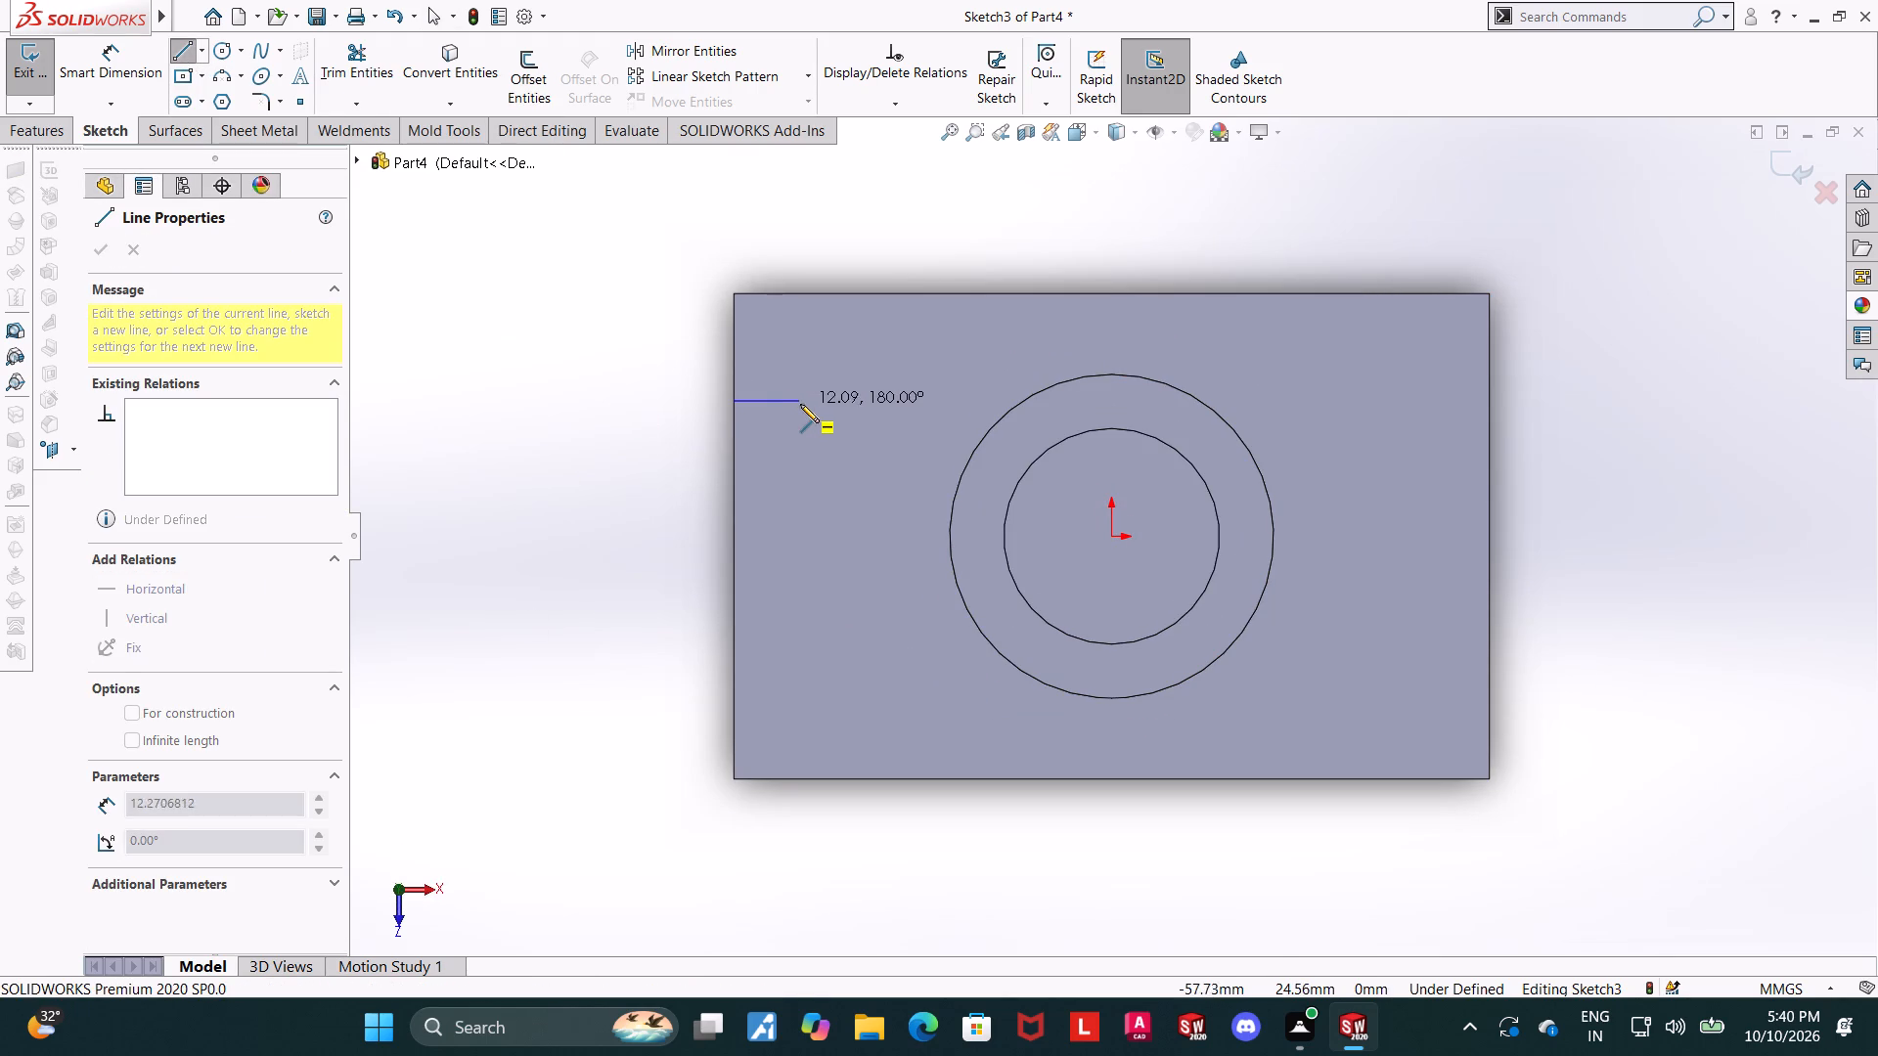
click(802, 405)
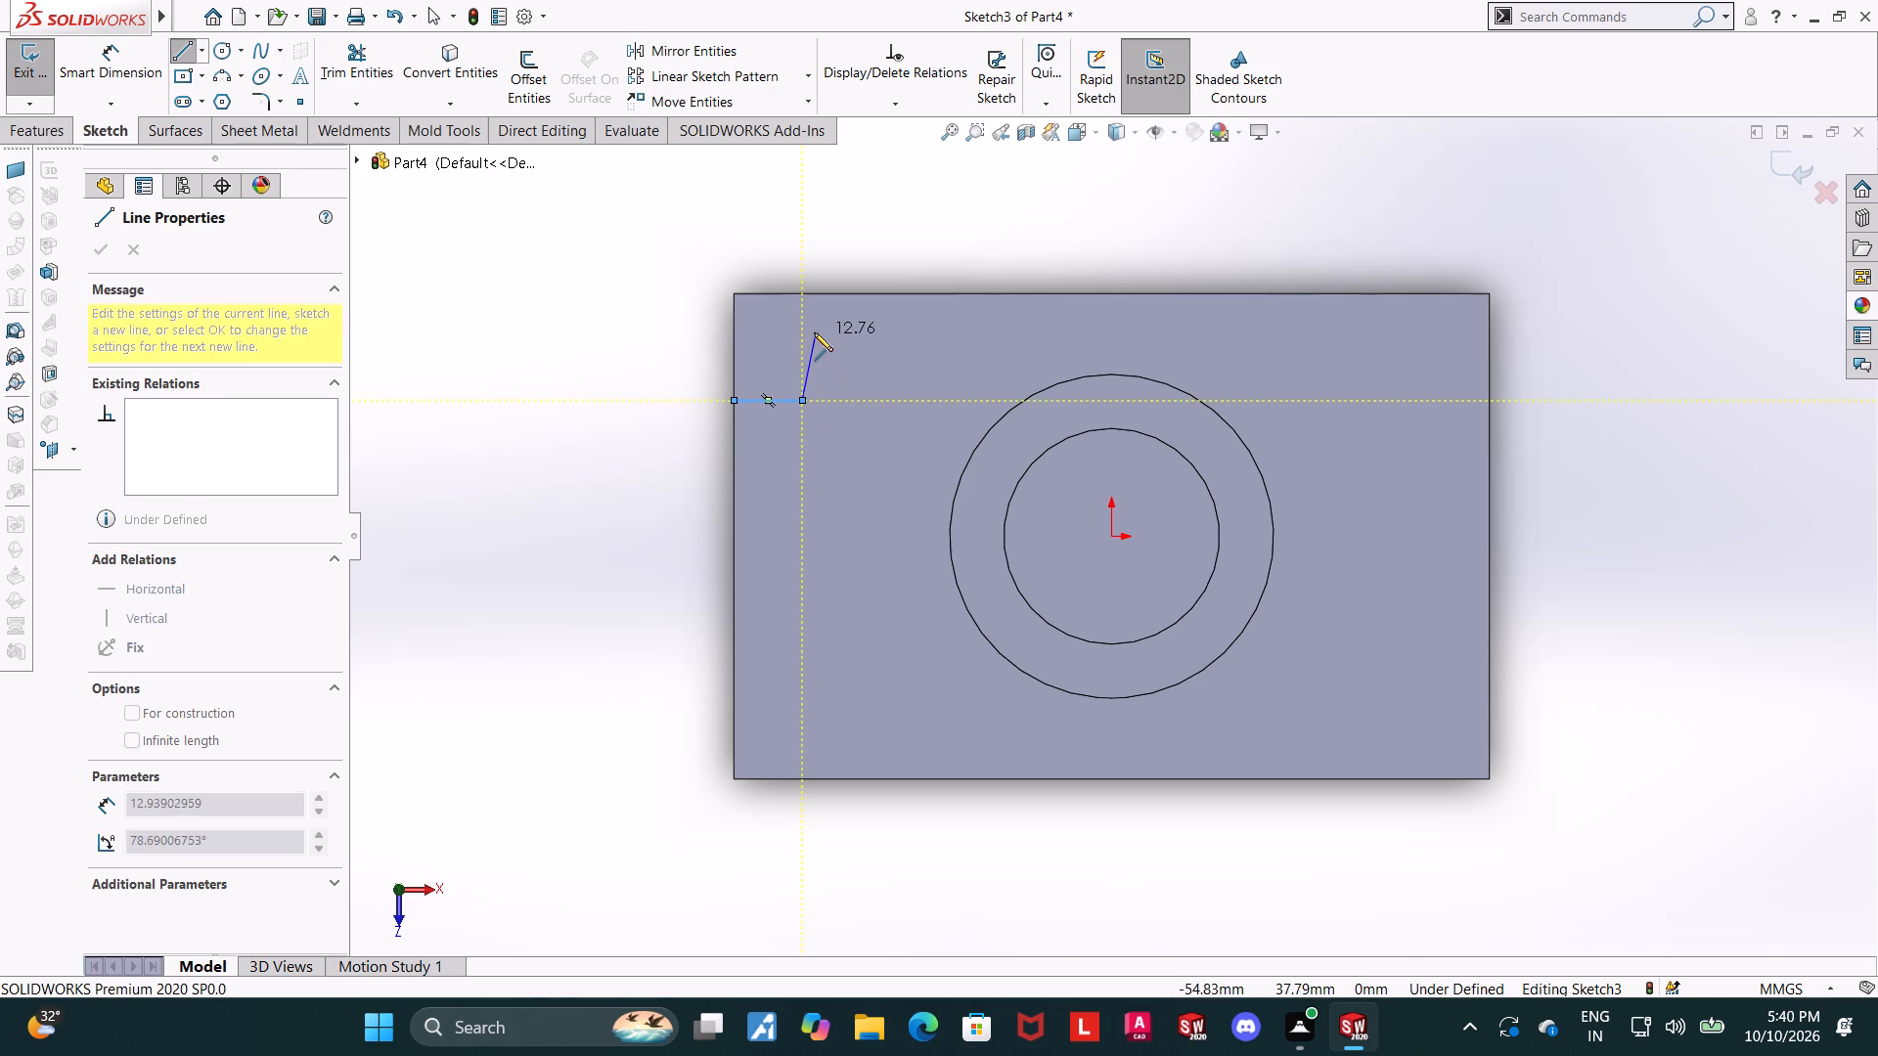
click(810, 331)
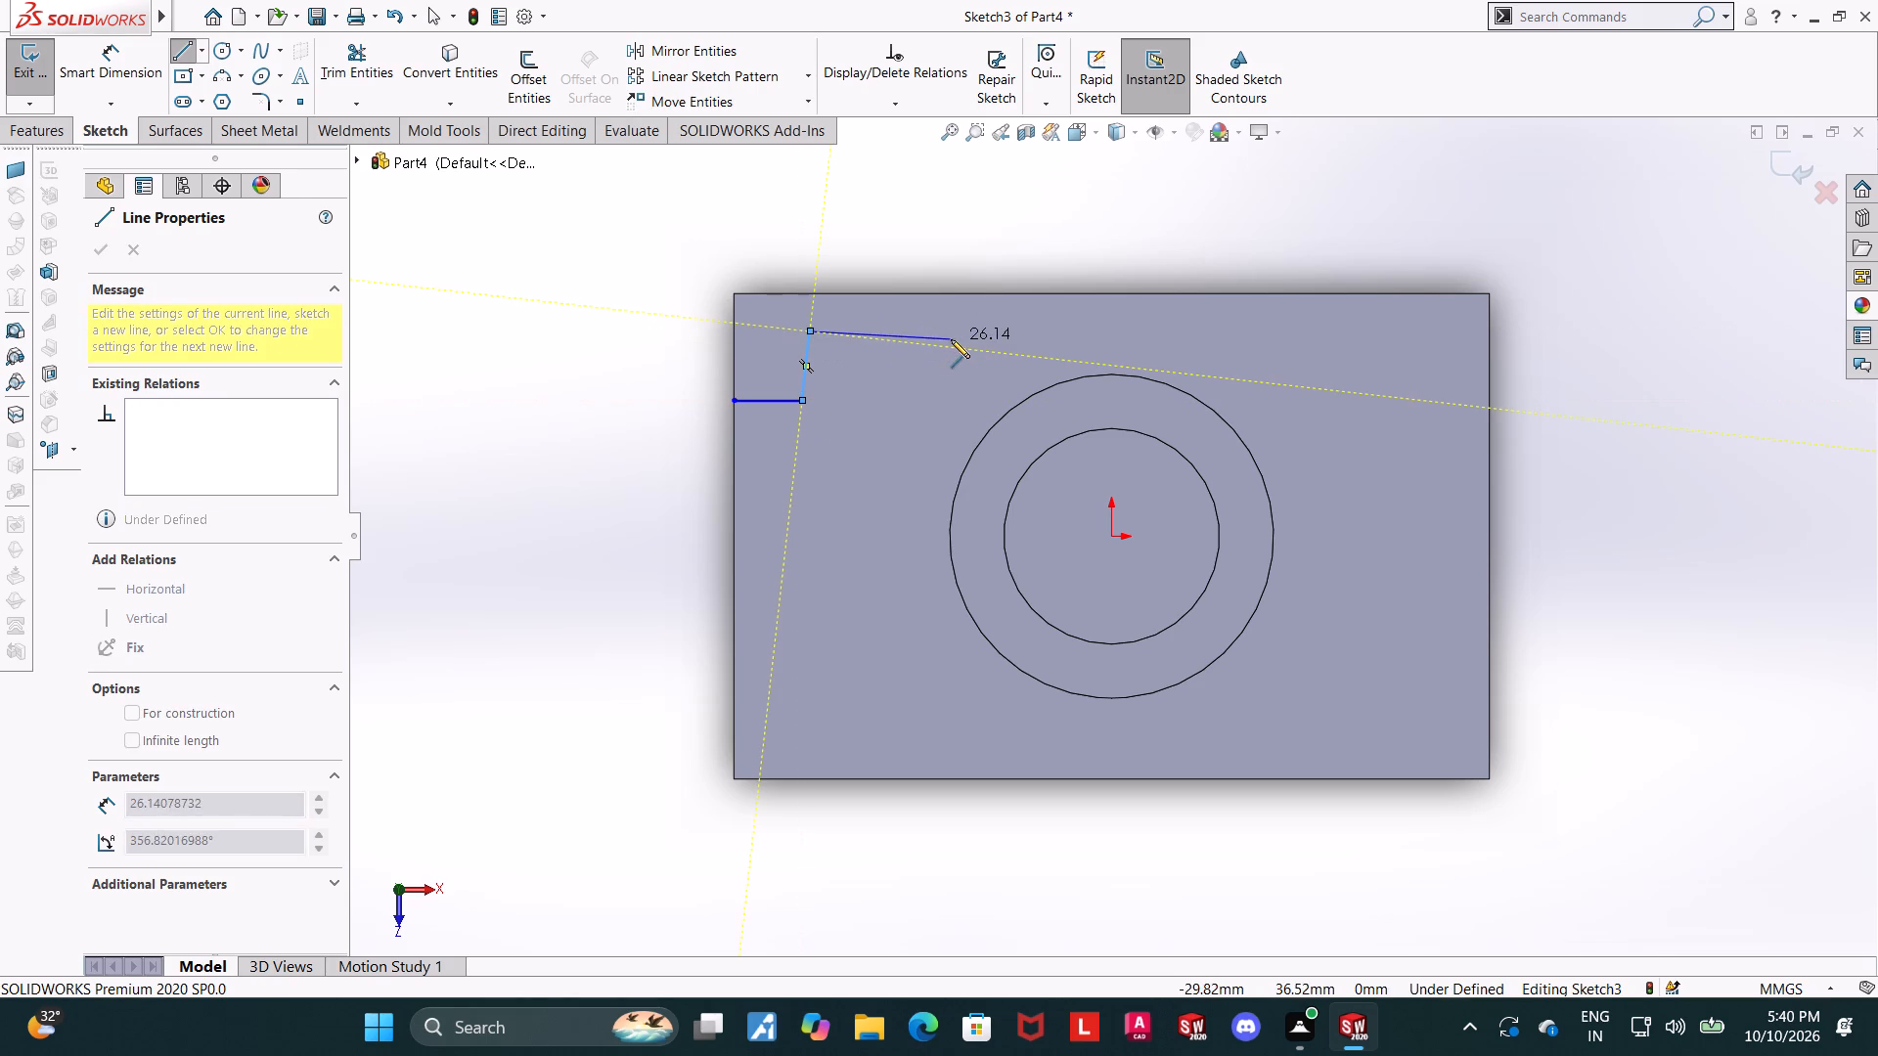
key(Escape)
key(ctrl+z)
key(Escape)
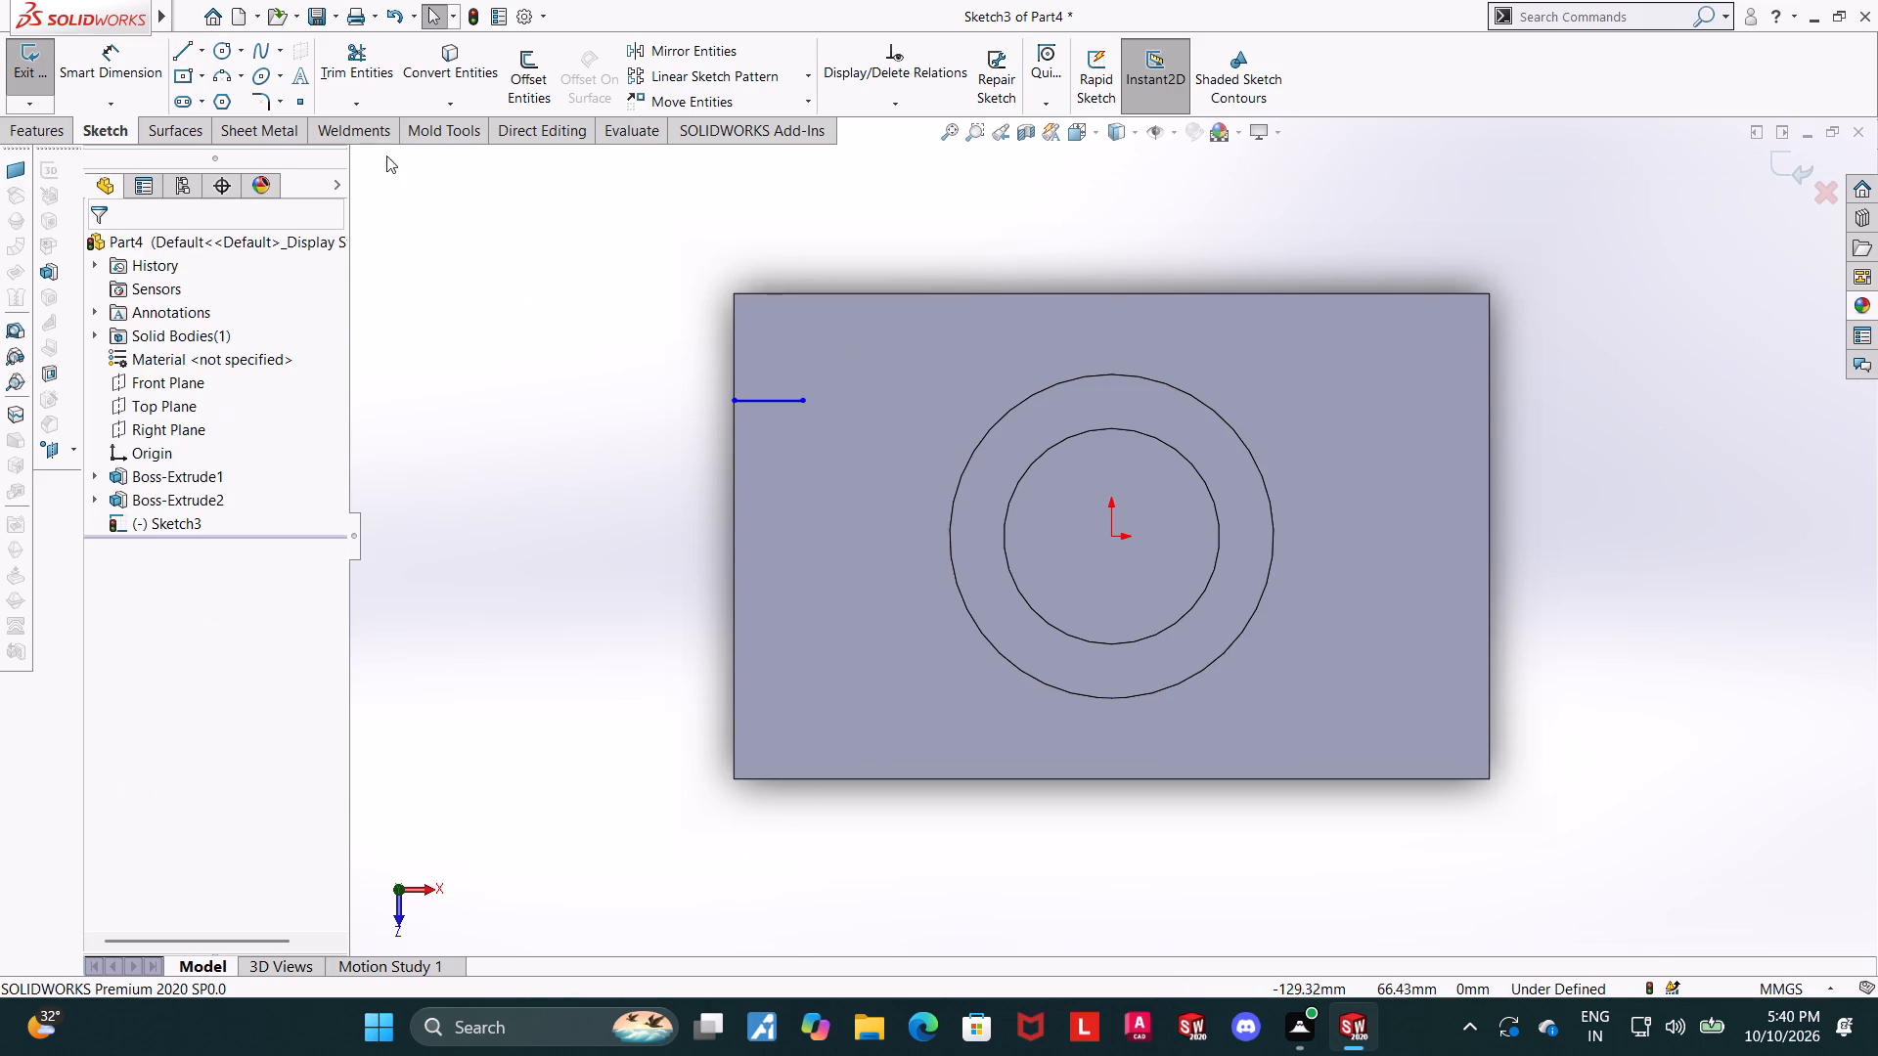
Continue from the line's free end with a stepped outline to the back edge, closing an L-shaped profile around the block's back-left corner.
click(179, 59)
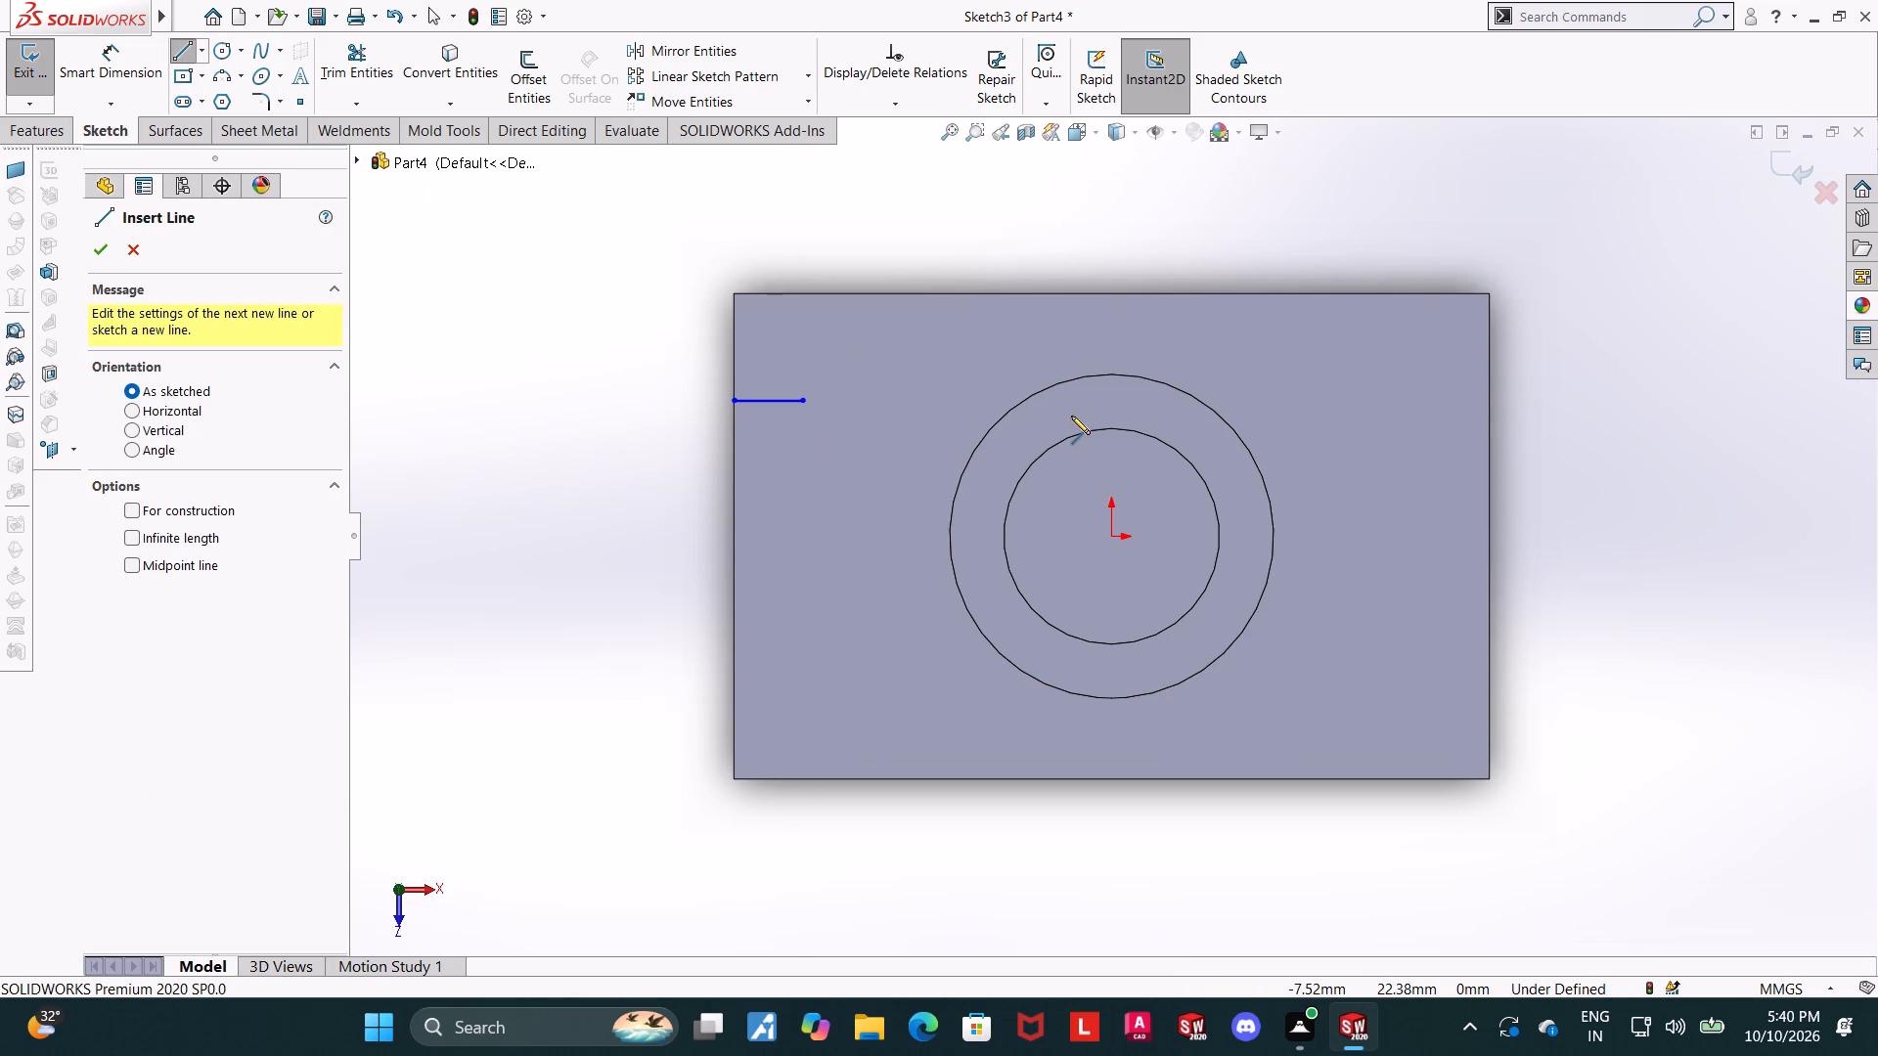
click(802, 399)
click(799, 344)
click(973, 342)
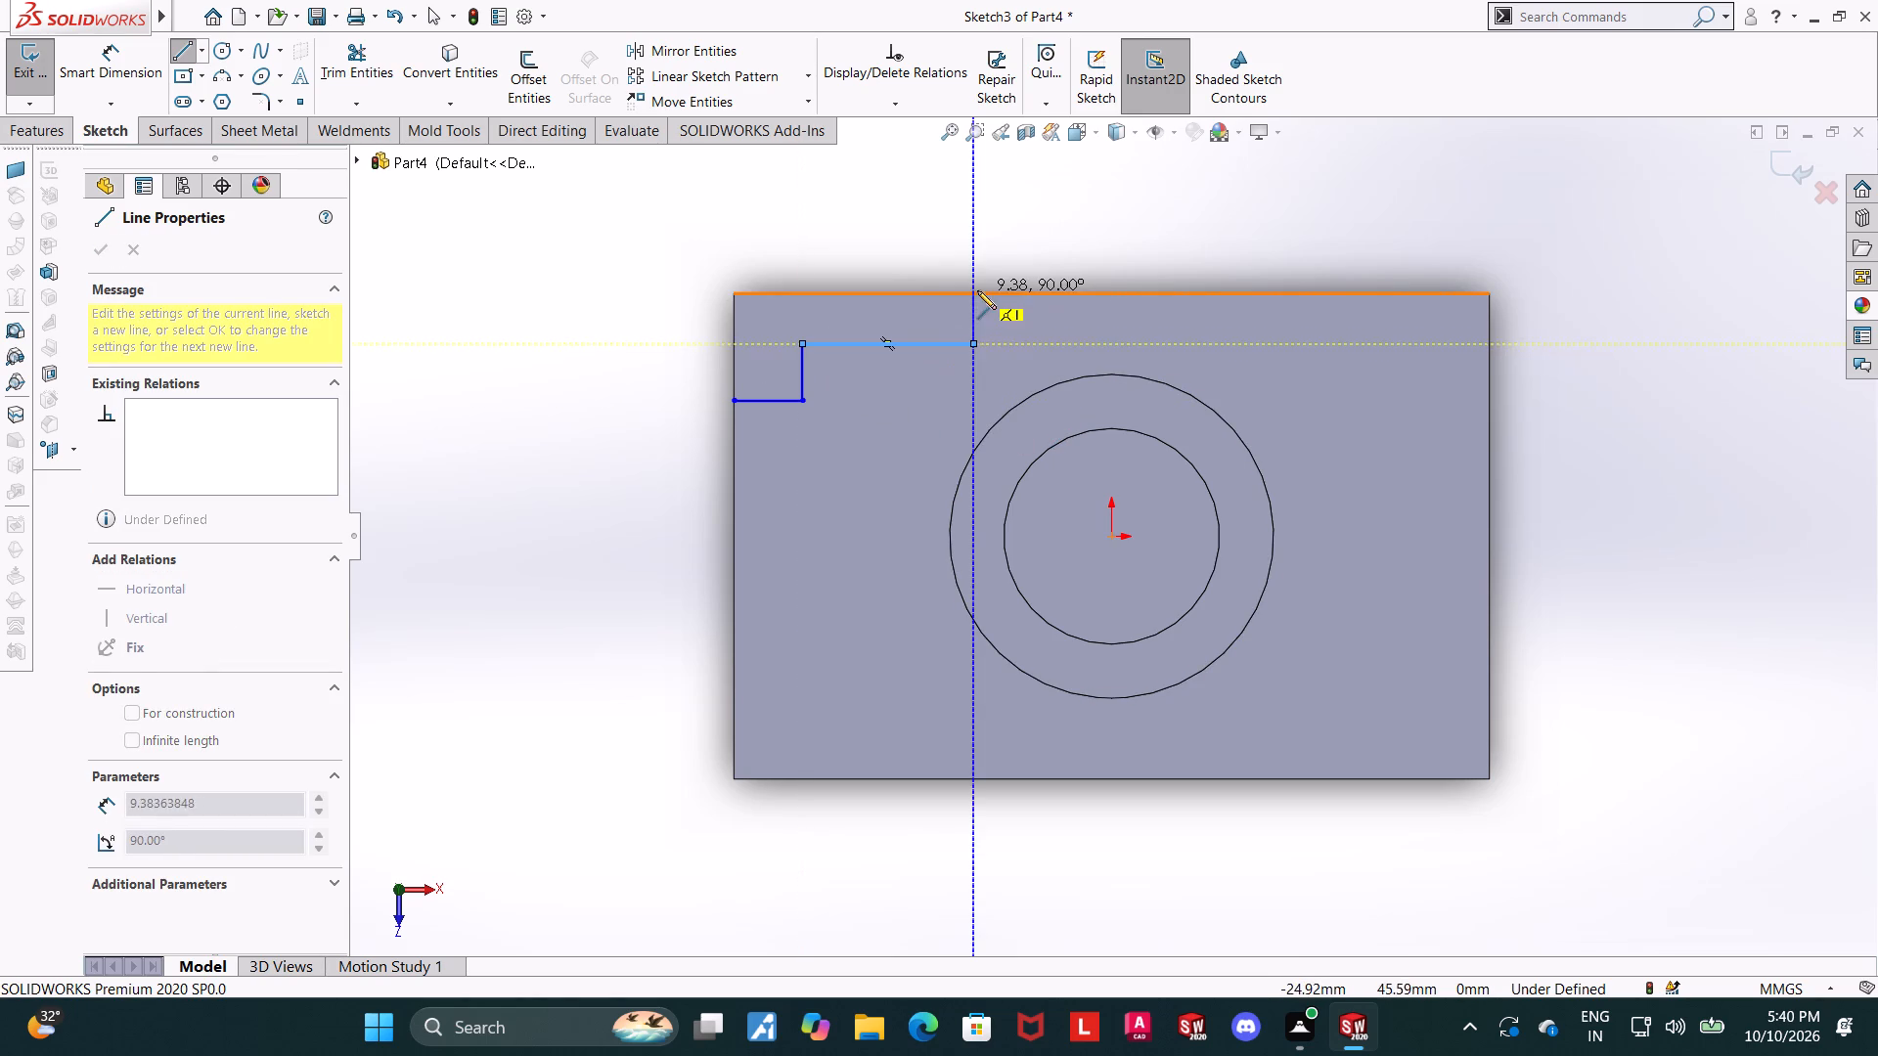
click(977, 290)
click(730, 292)
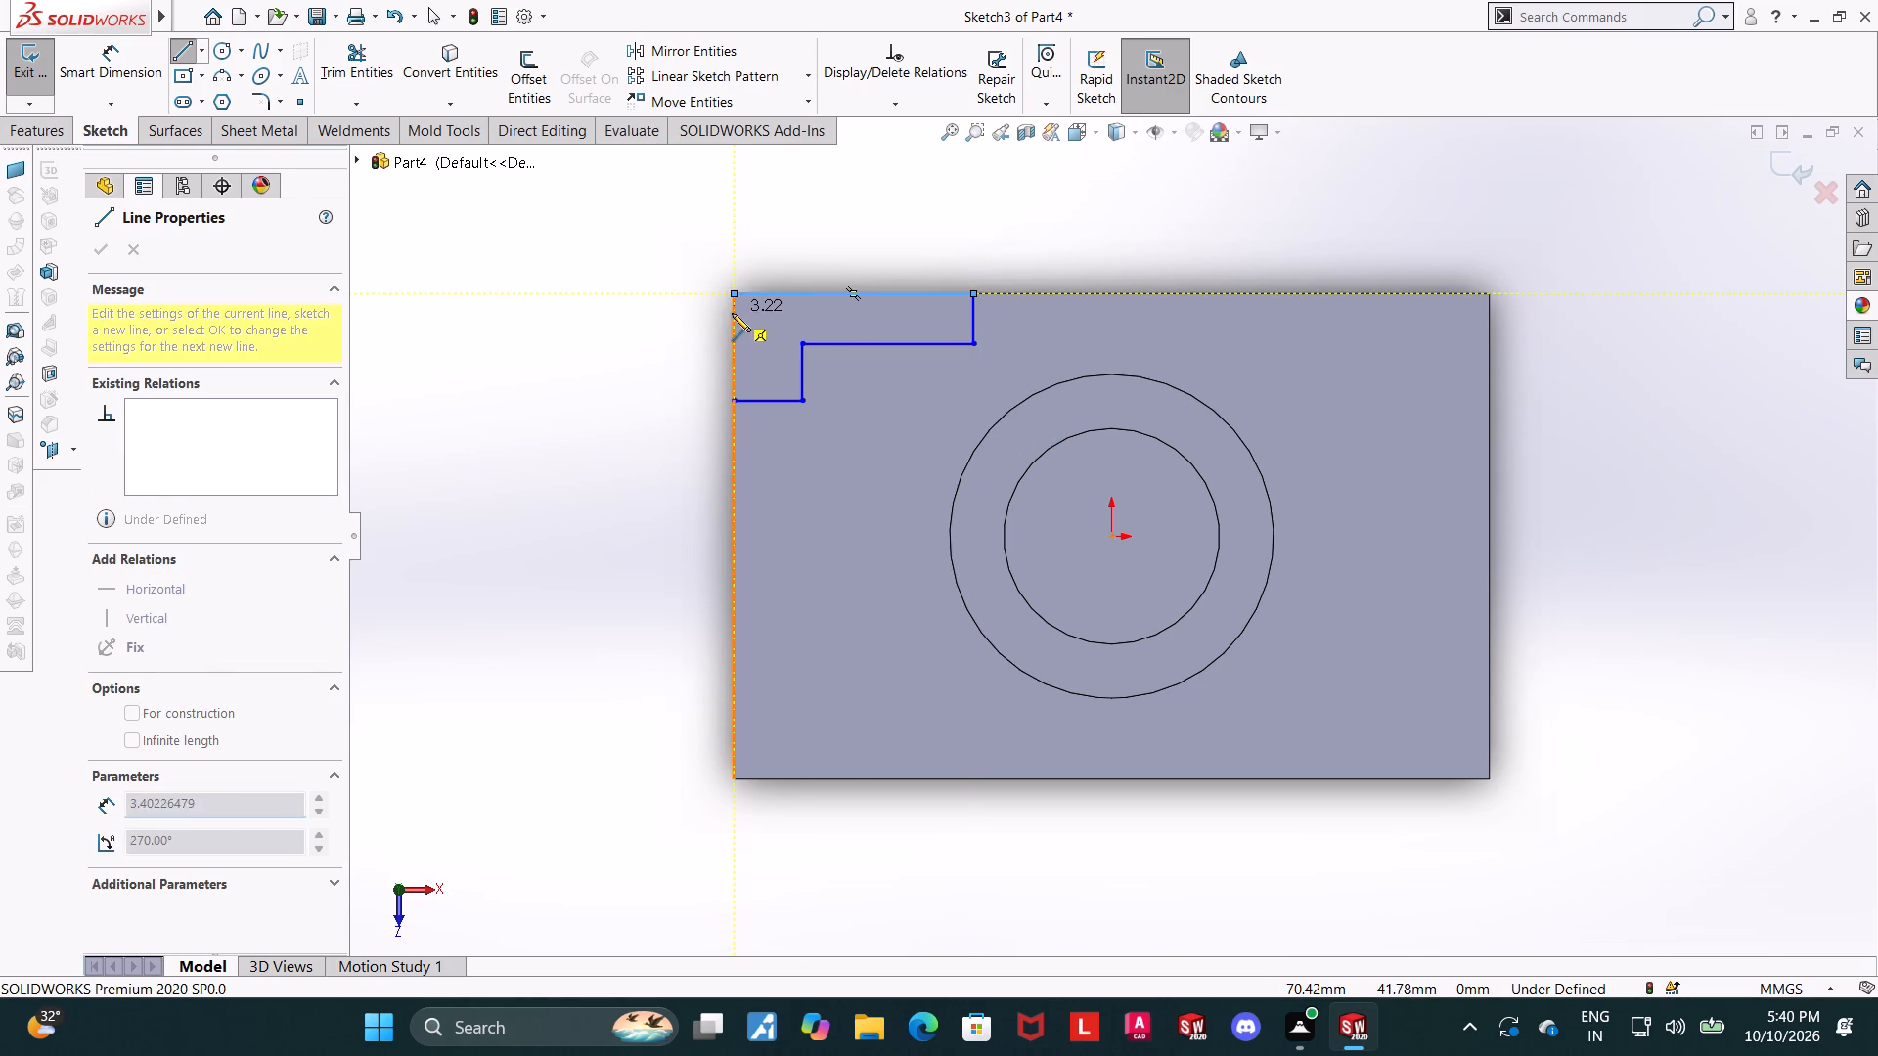
click(733, 404)
key(Escape)
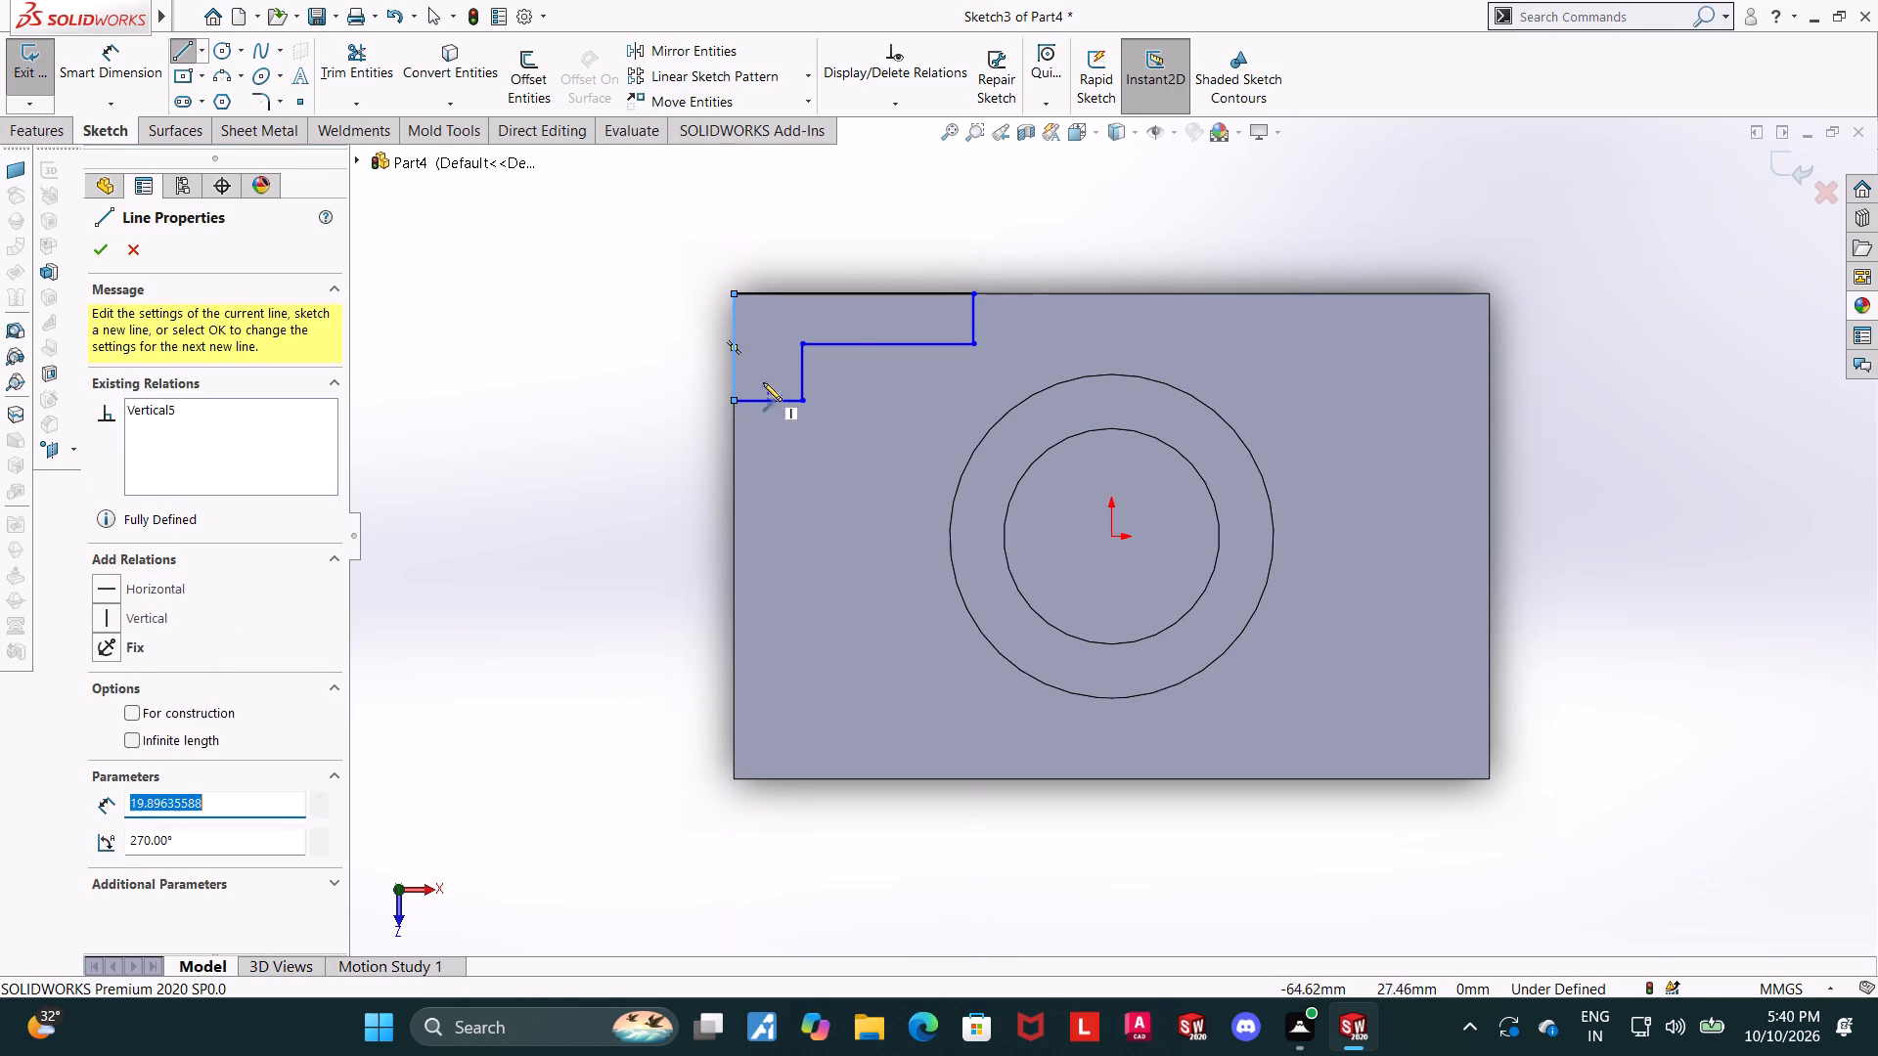
key(Escape)
key(Escape)
Dimension the L-profile's short horizontal end line at the left edge as 10 mm.
click(129, 71)
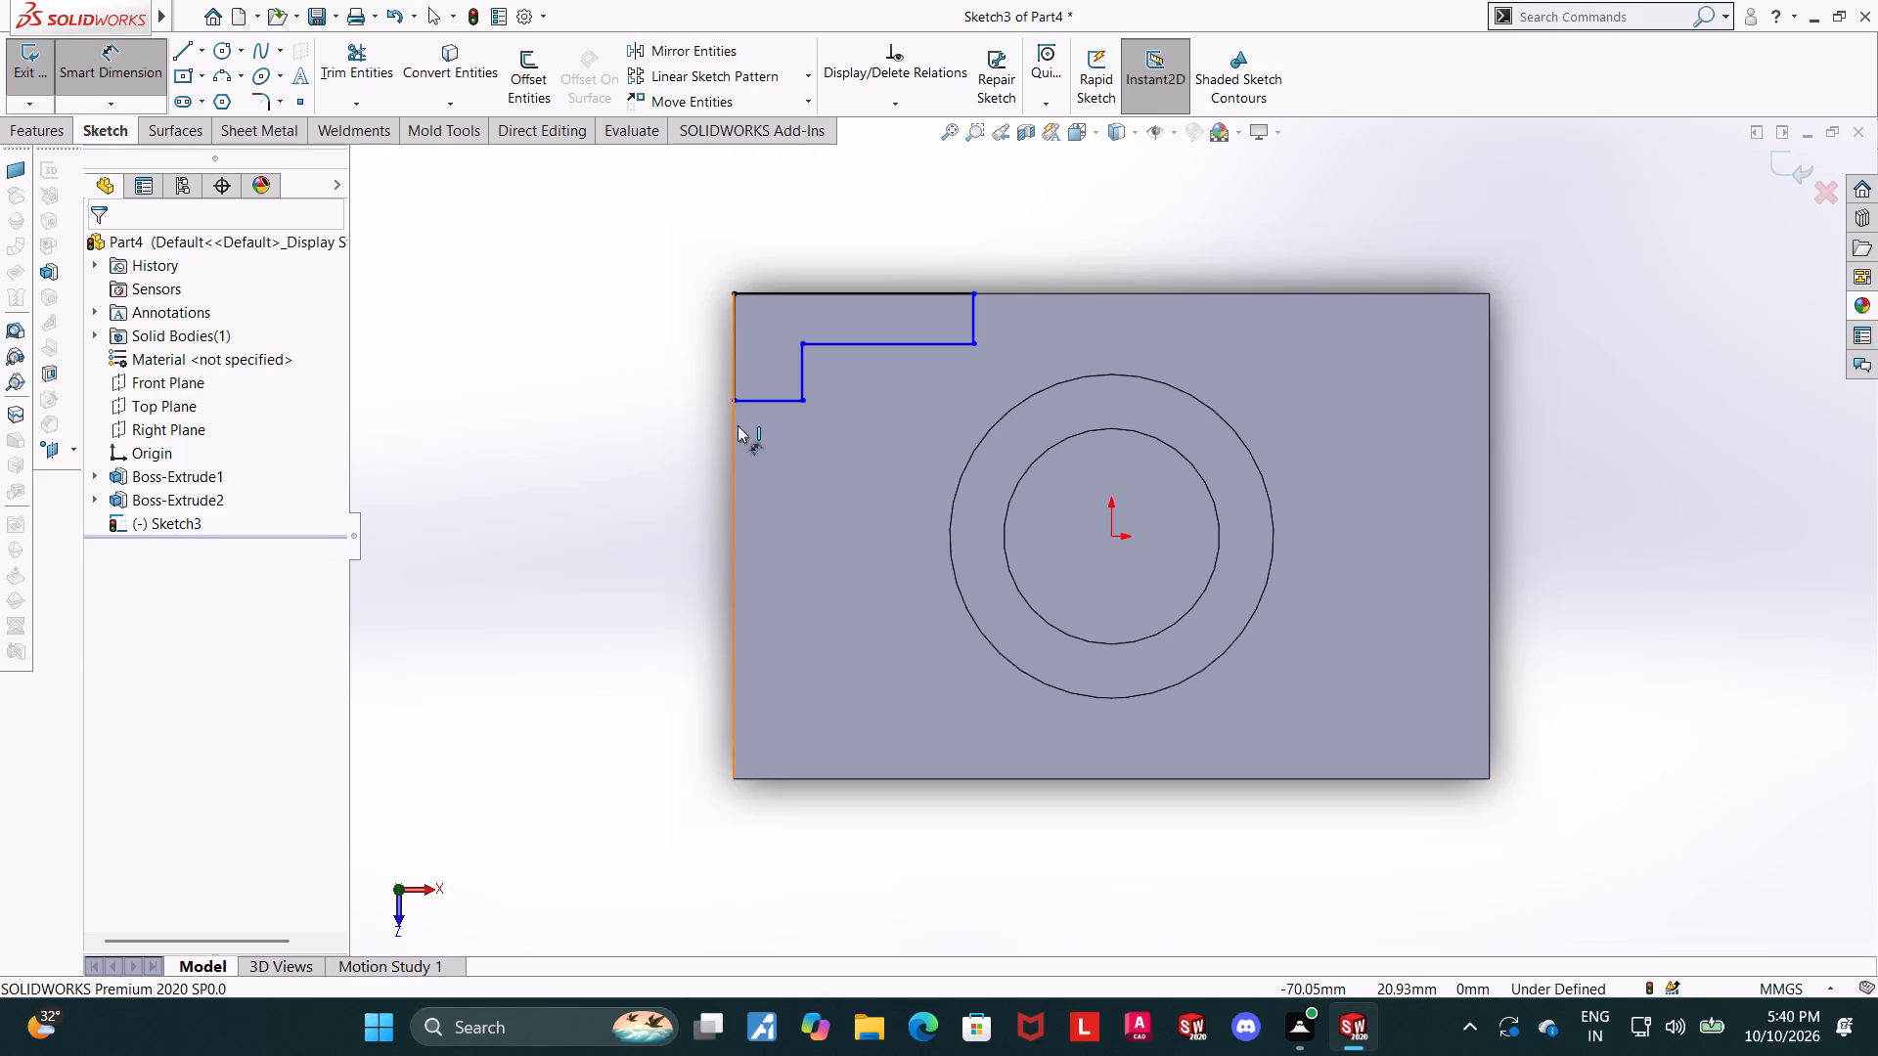
click(754, 404)
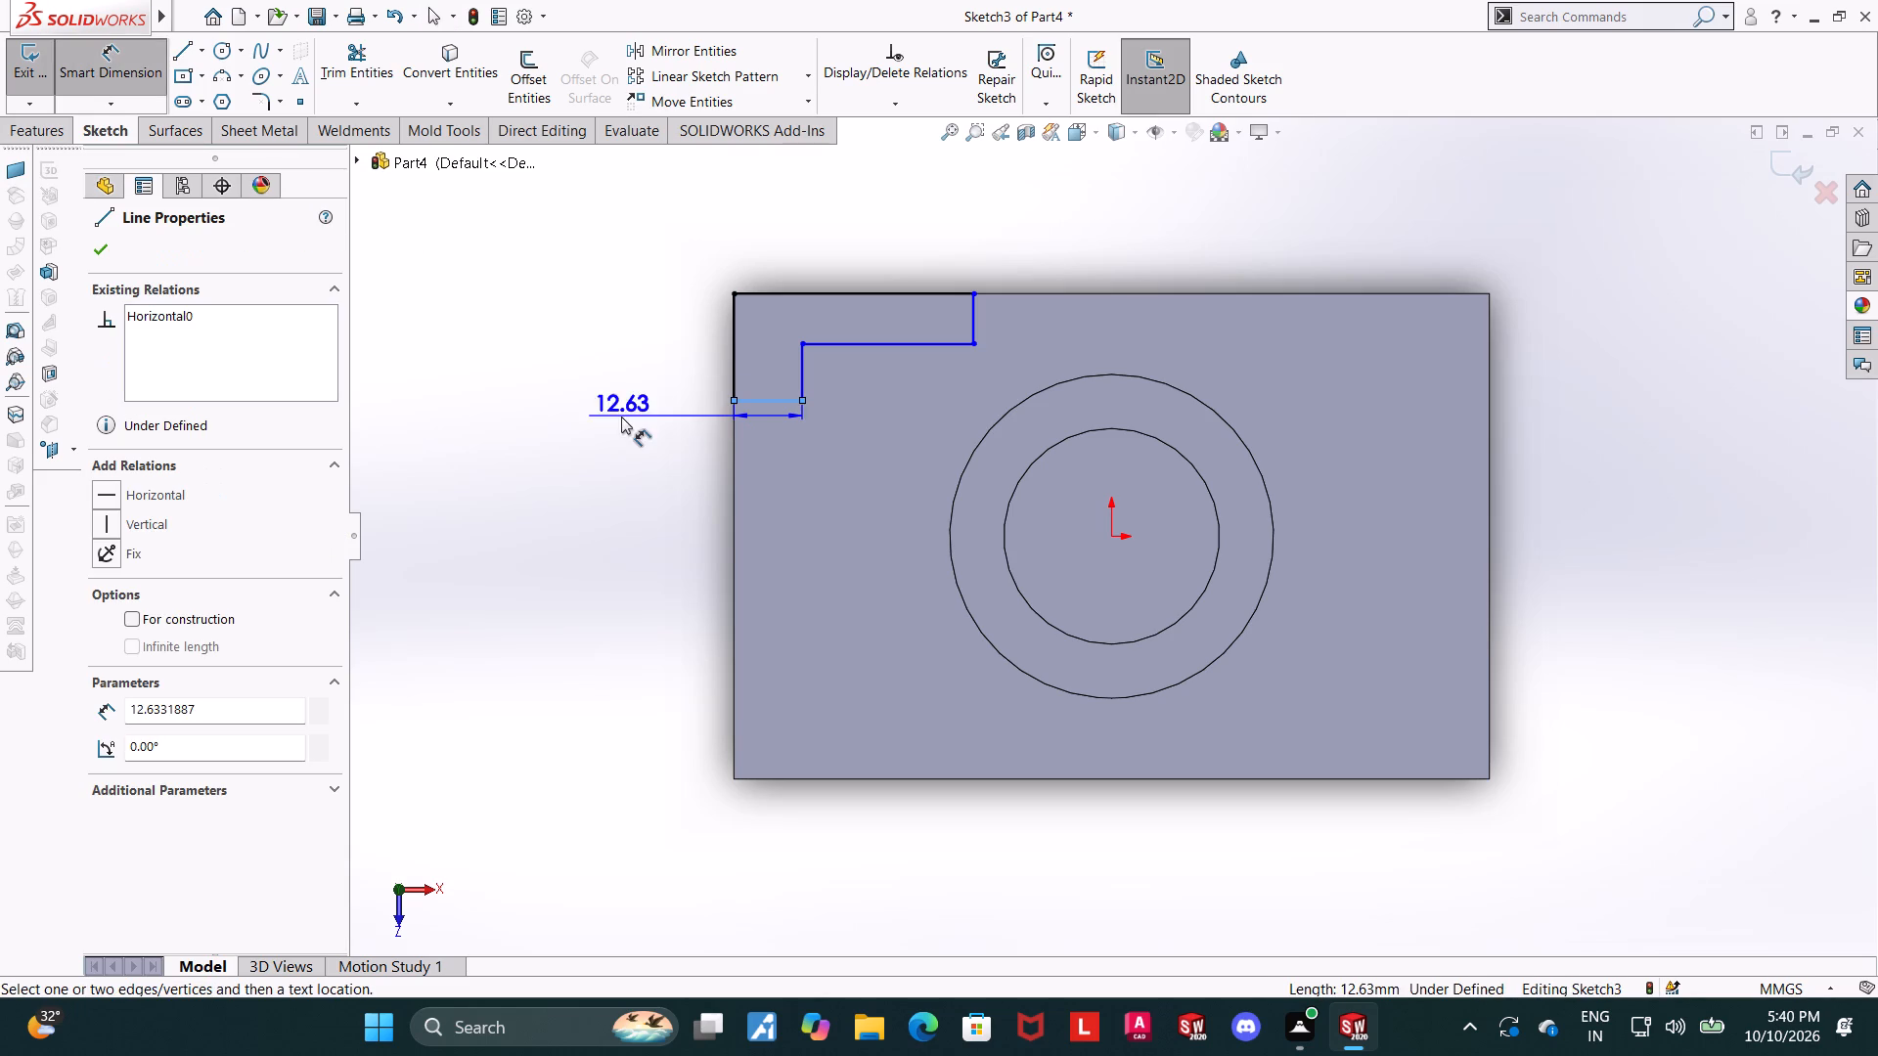
click(650, 416)
text(10)
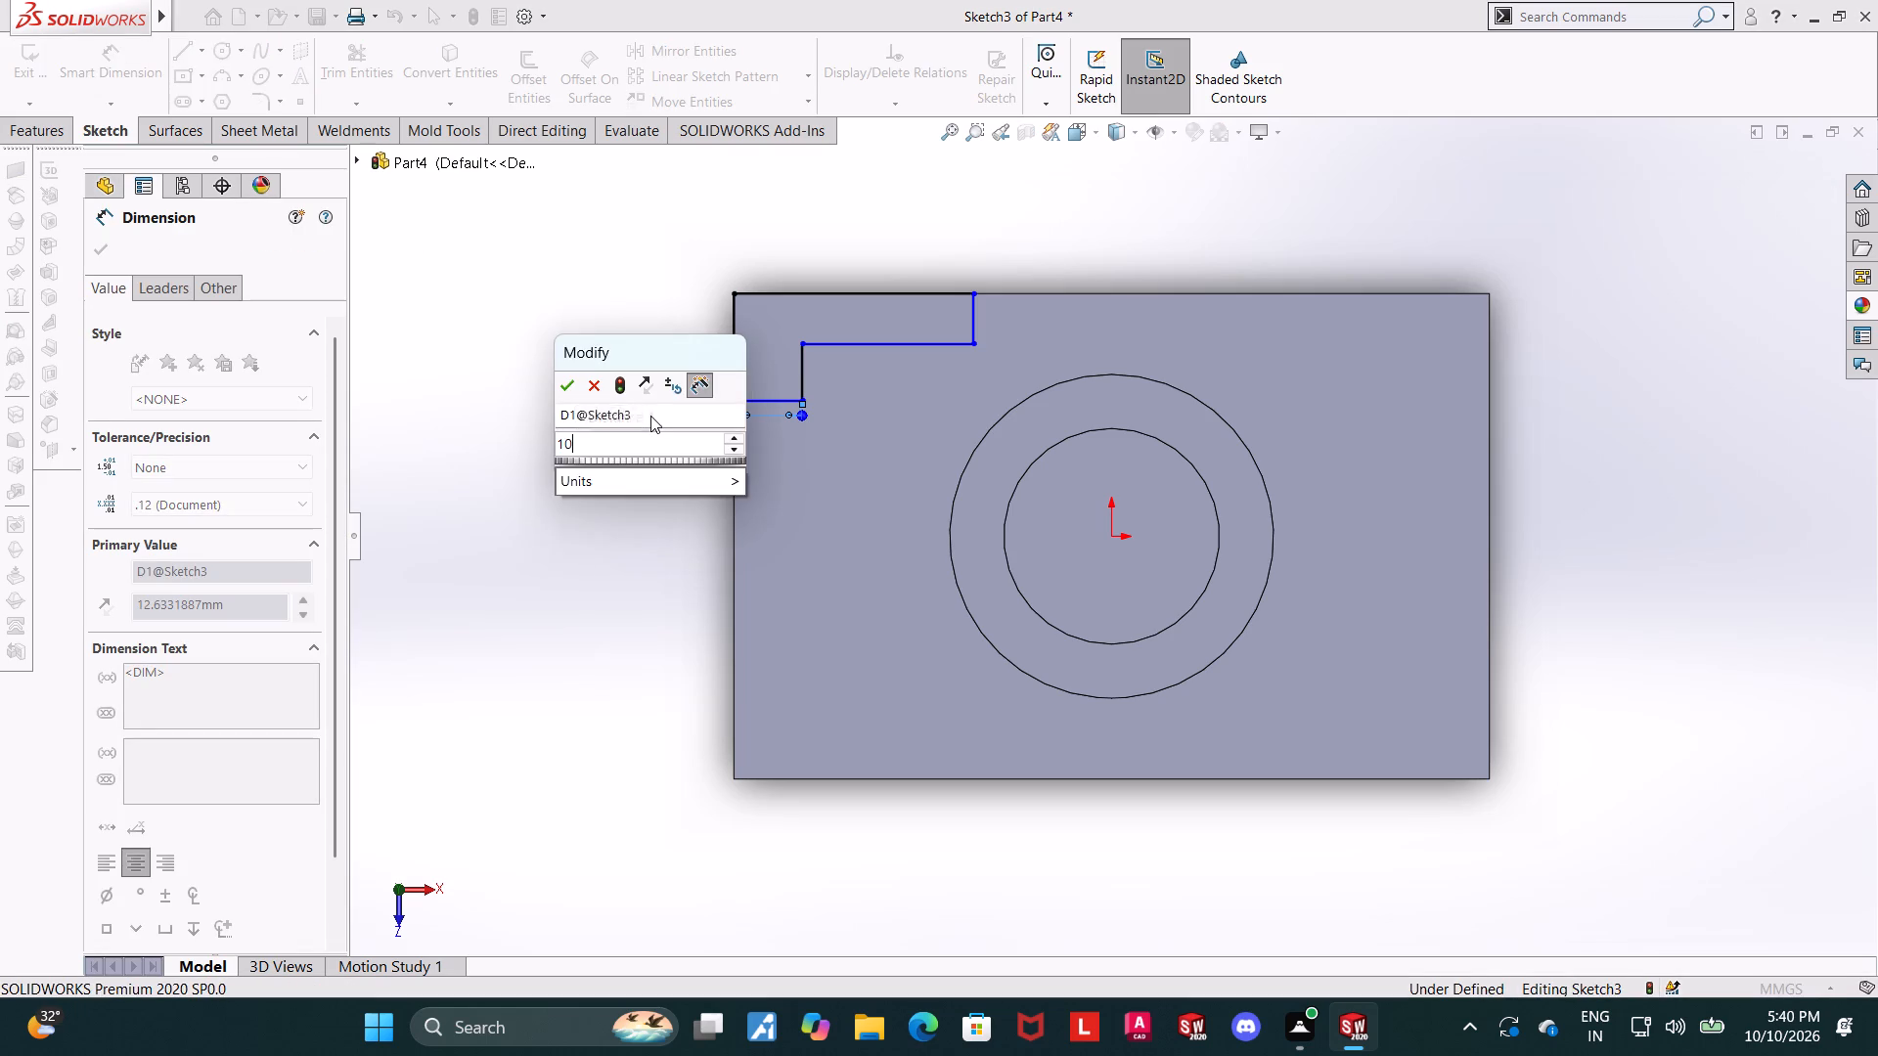
key(Return)
key(Escape)
key(Escape)
Dimension the L-profile's short vertical end line at the back edge as 10 mm.
click(89, 68)
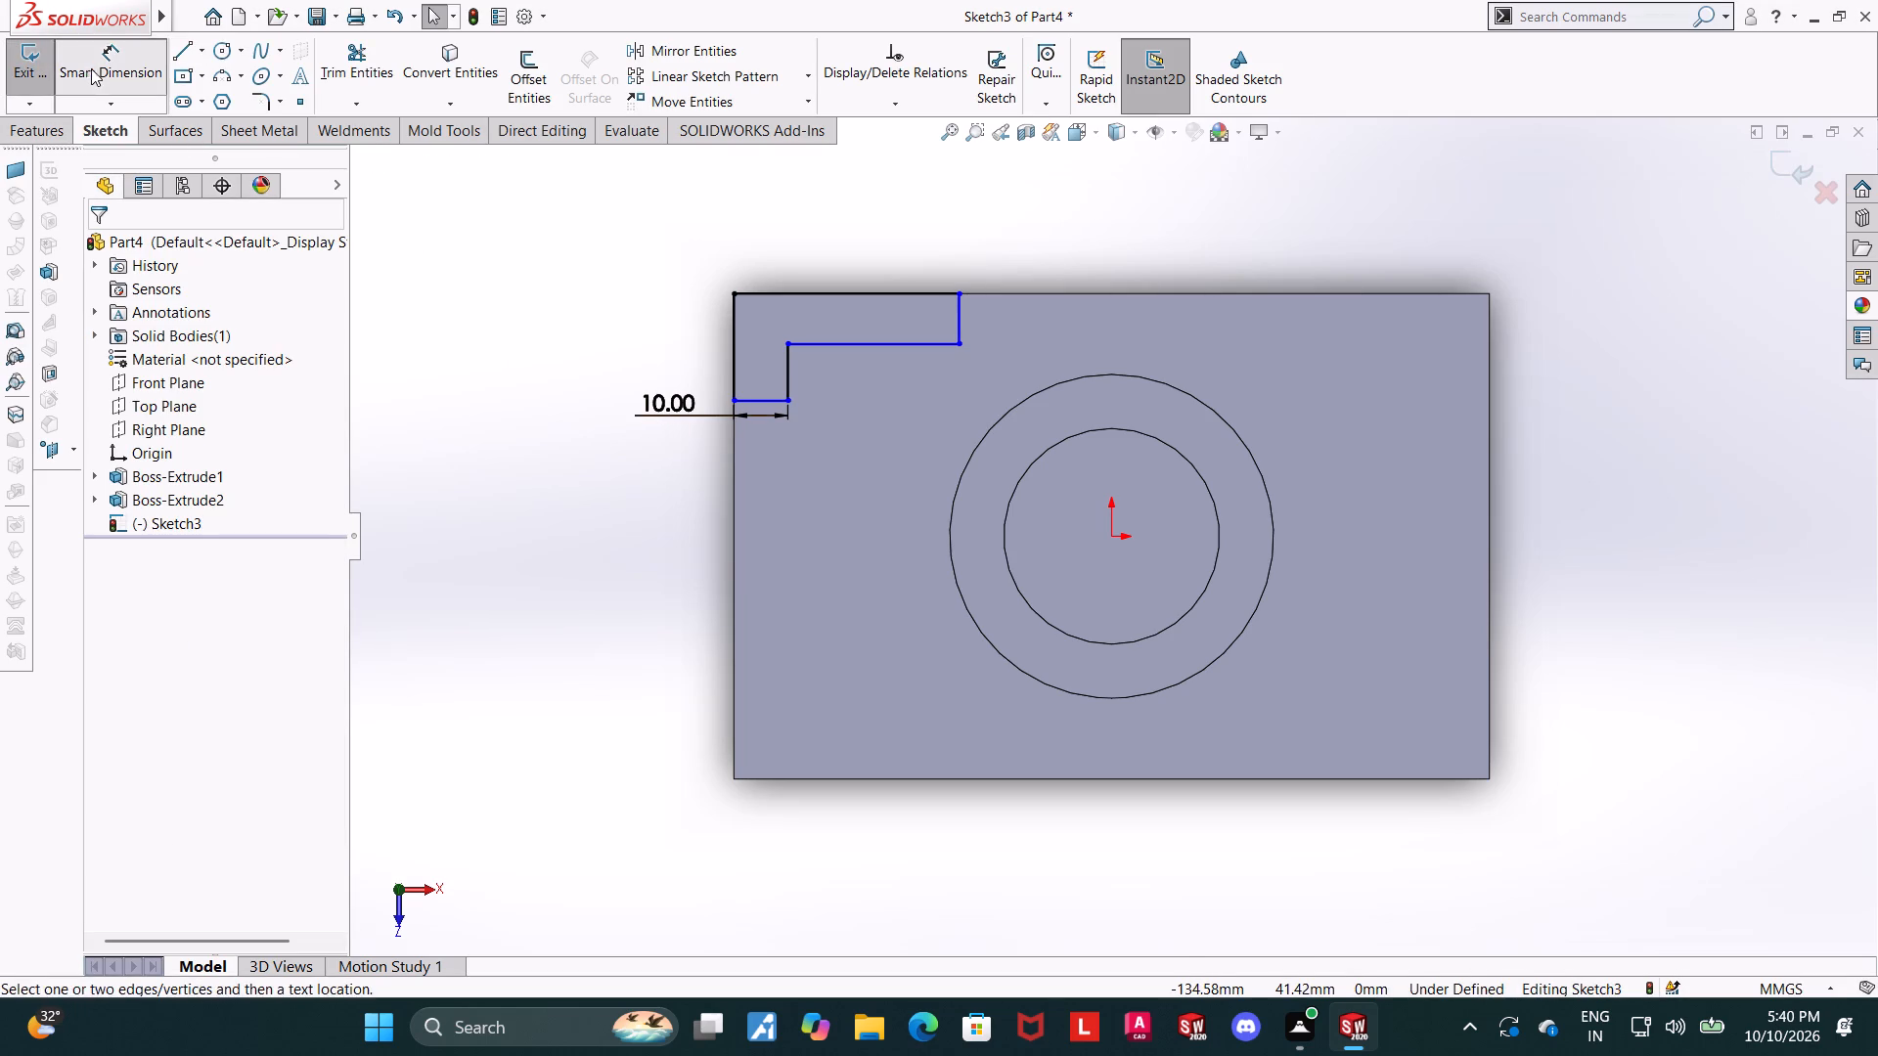
click(961, 325)
click(1006, 248)
text(10)
key(Return)
key(Escape)
key(Escape)
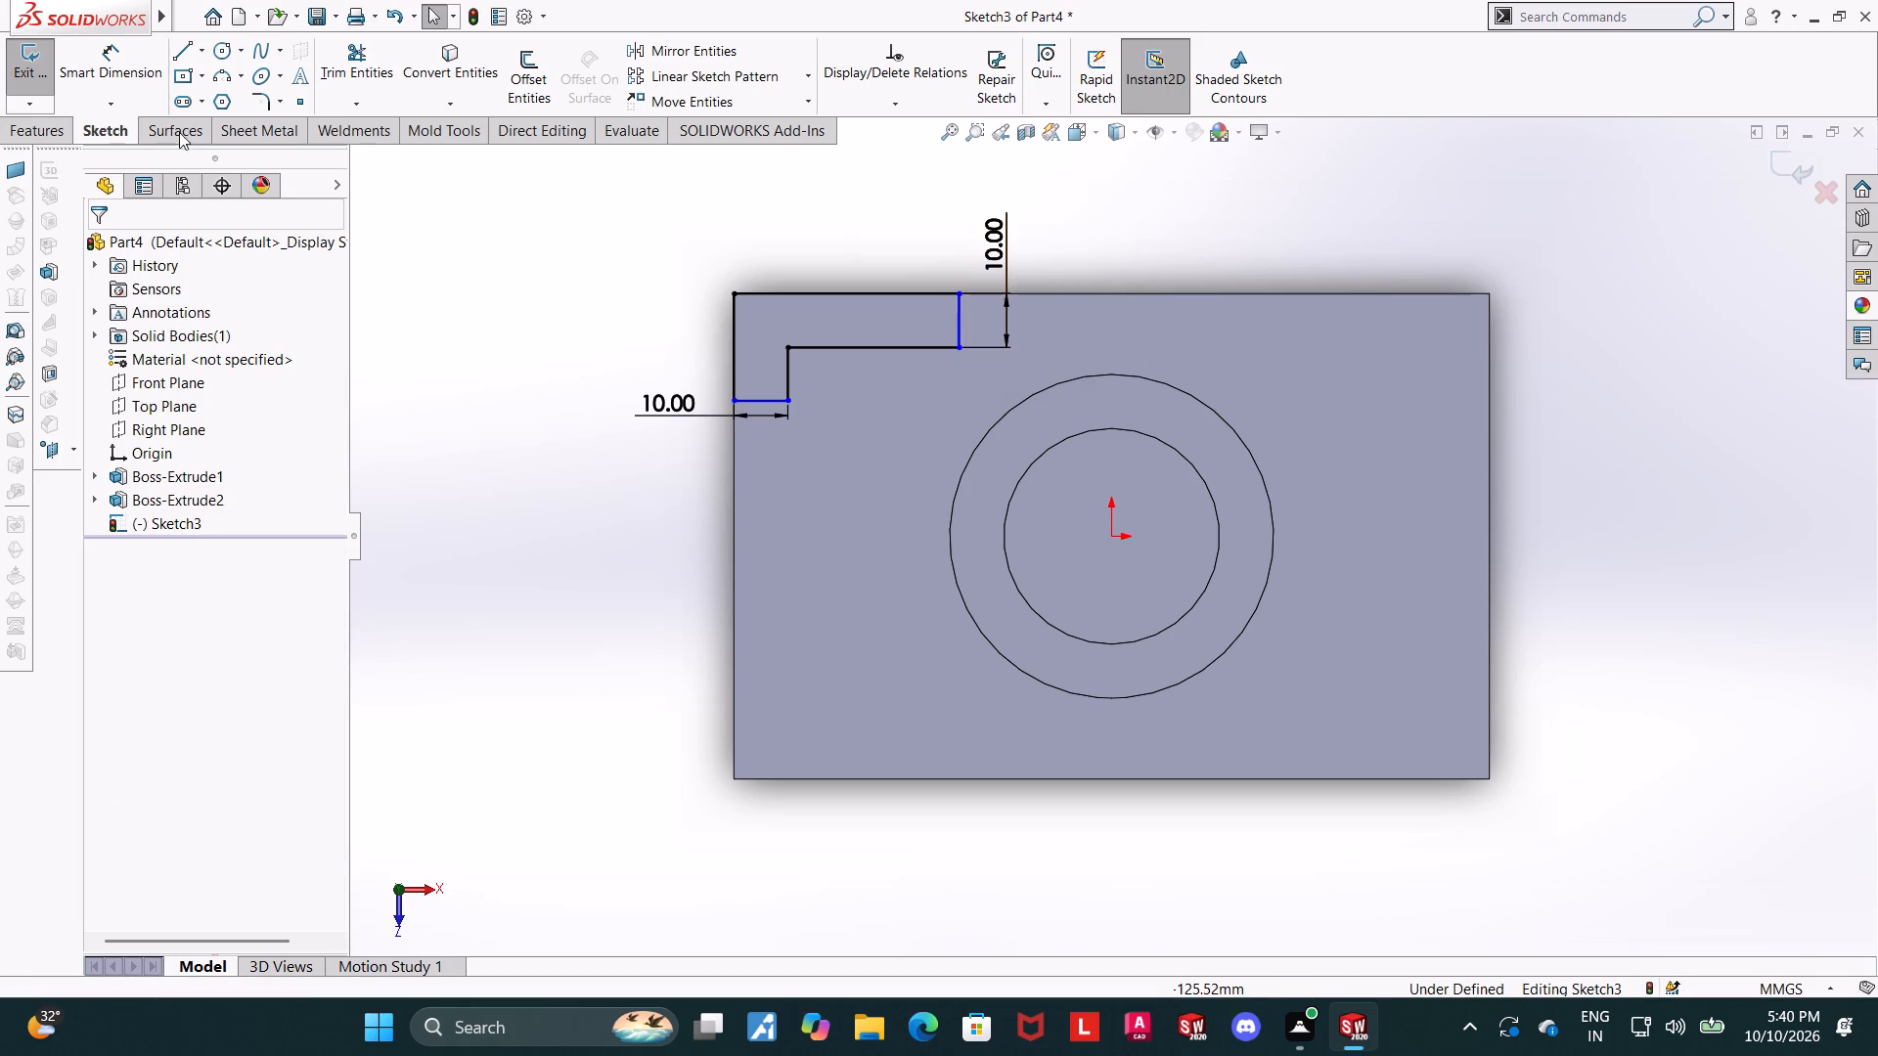
Dimension the L-profile's short horizontal end line at the left edge 20 mm from the origin.
click(89, 68)
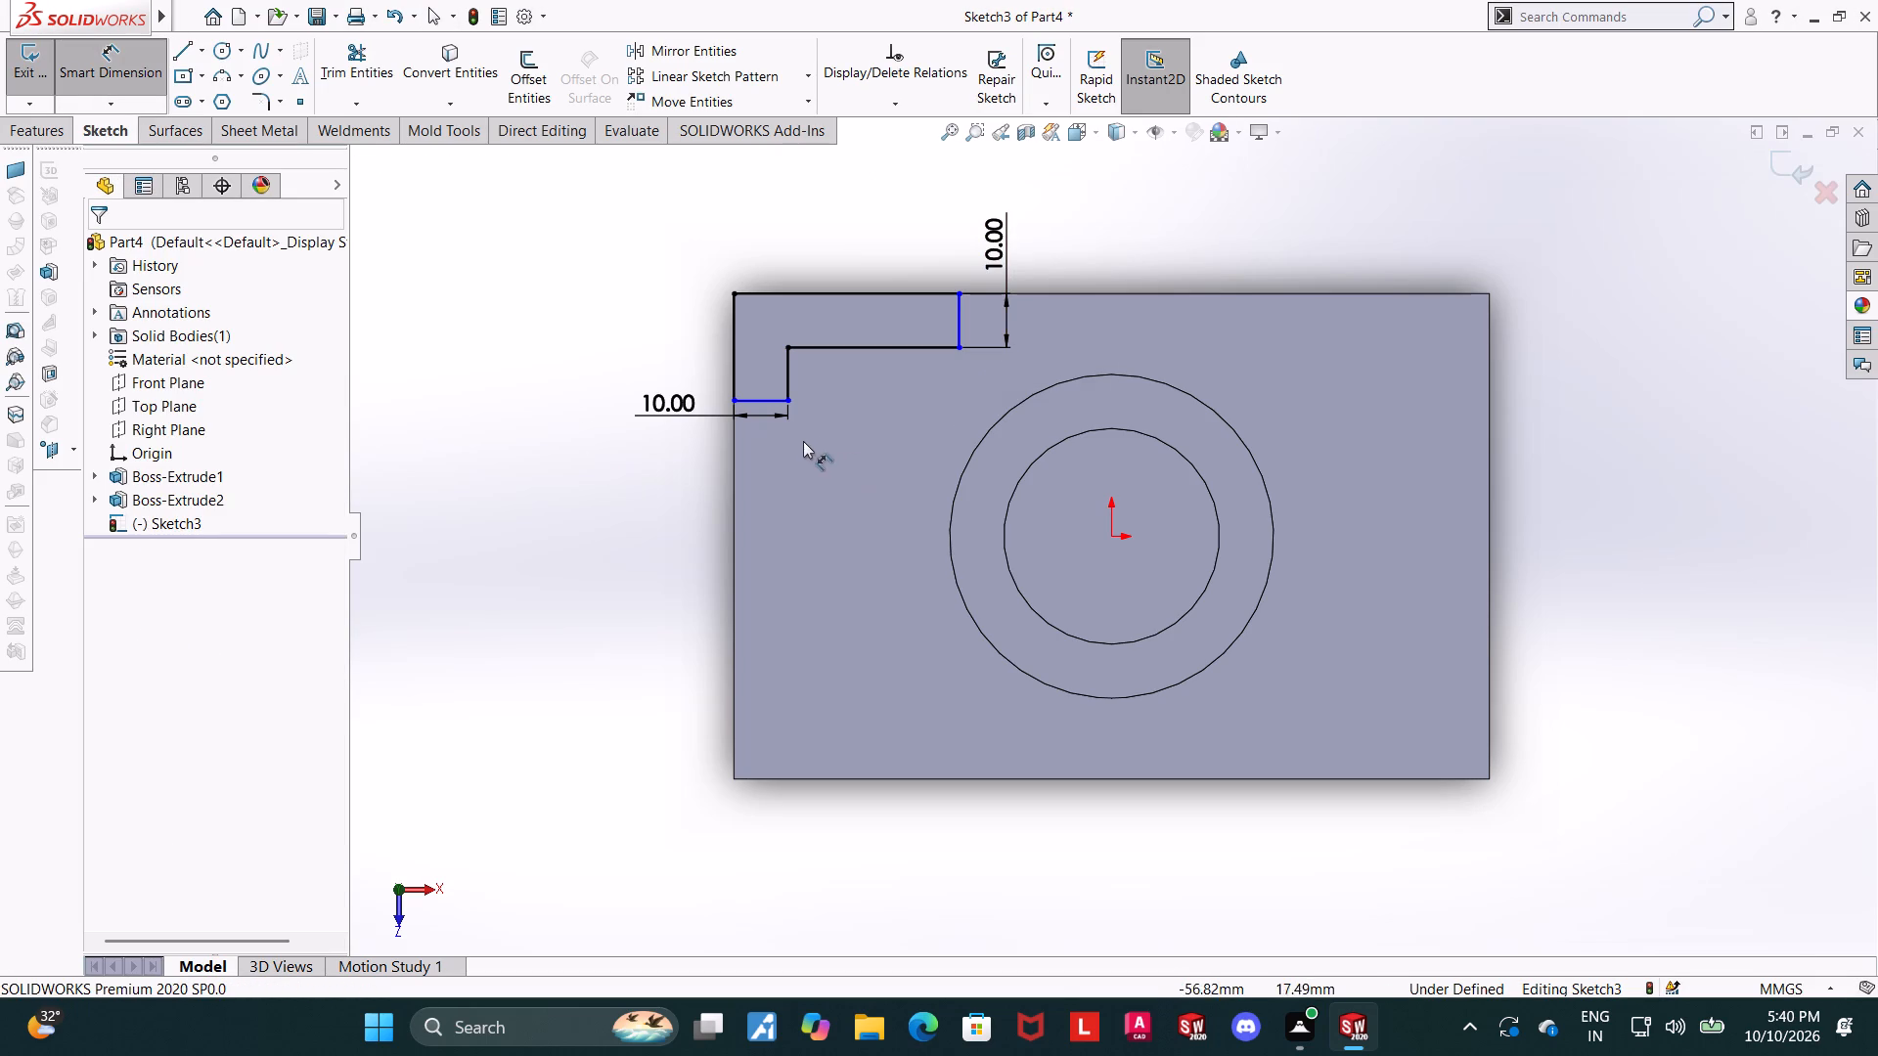
click(768, 403)
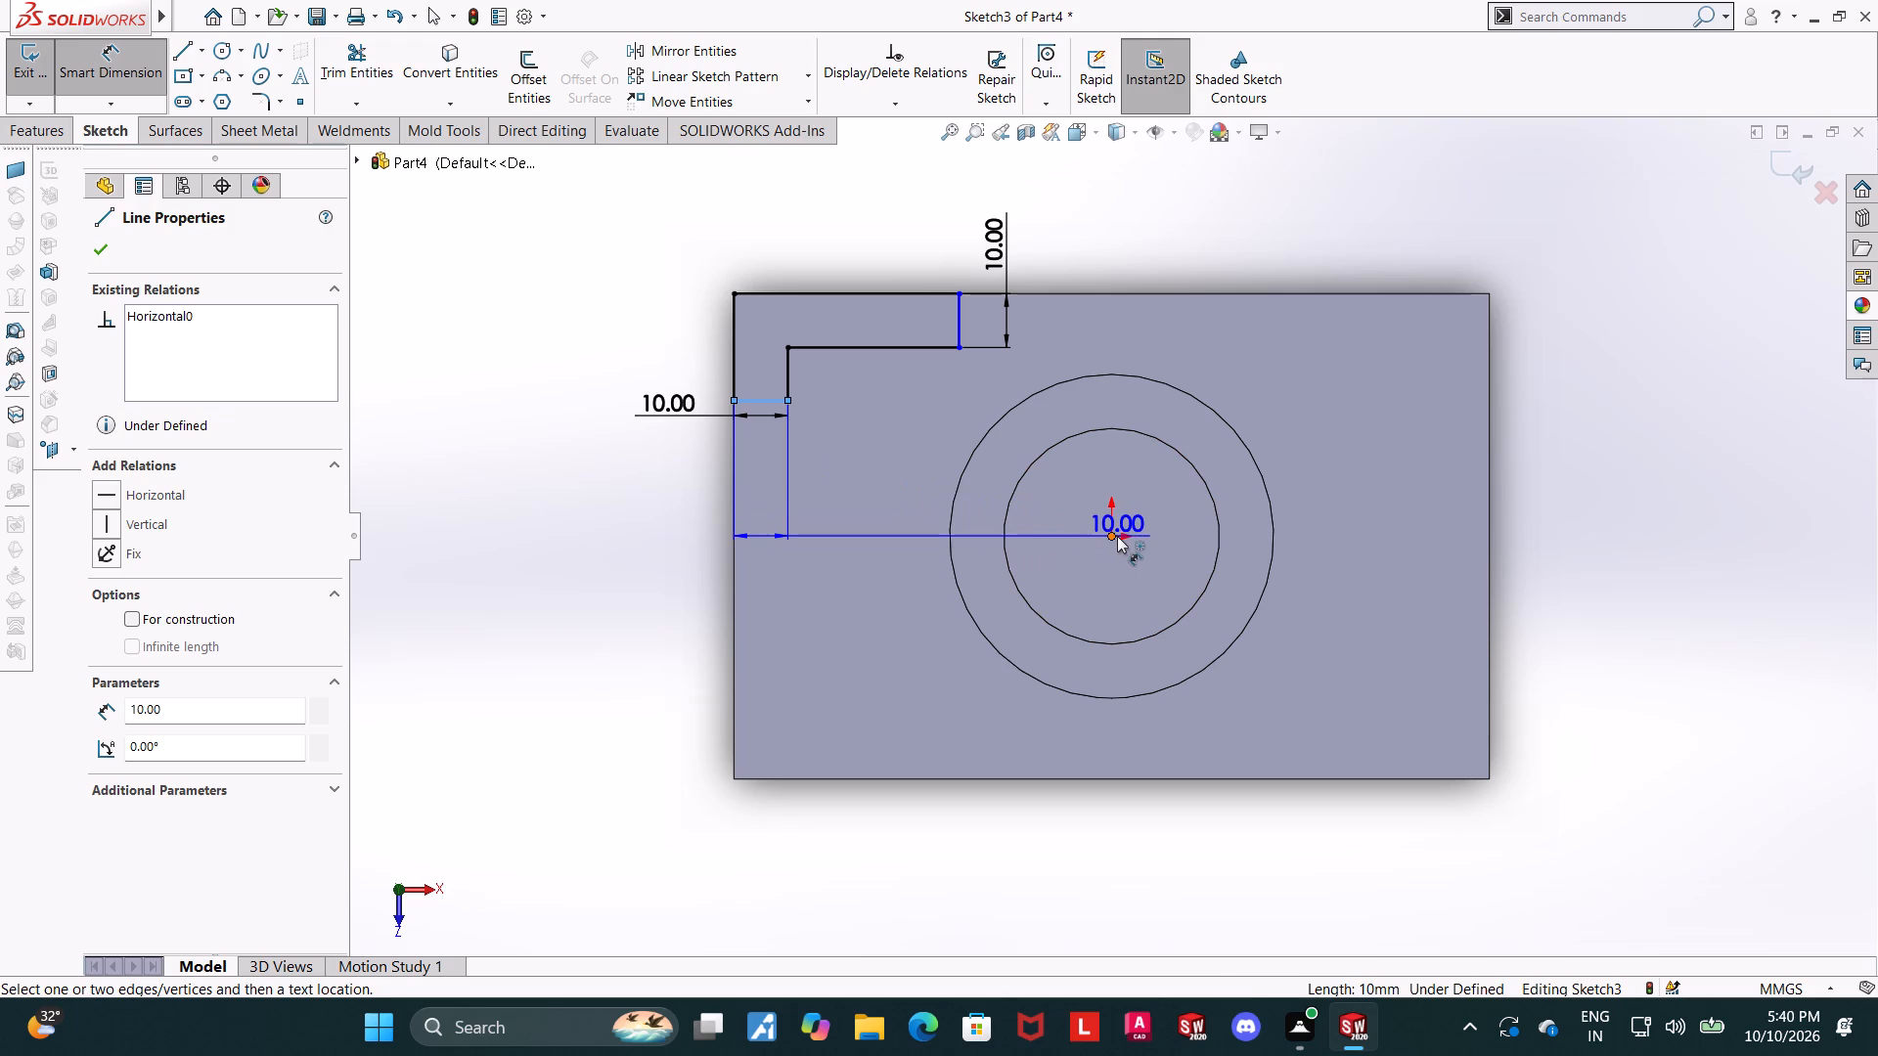
click(1117, 536)
click(556, 554)
text(20)
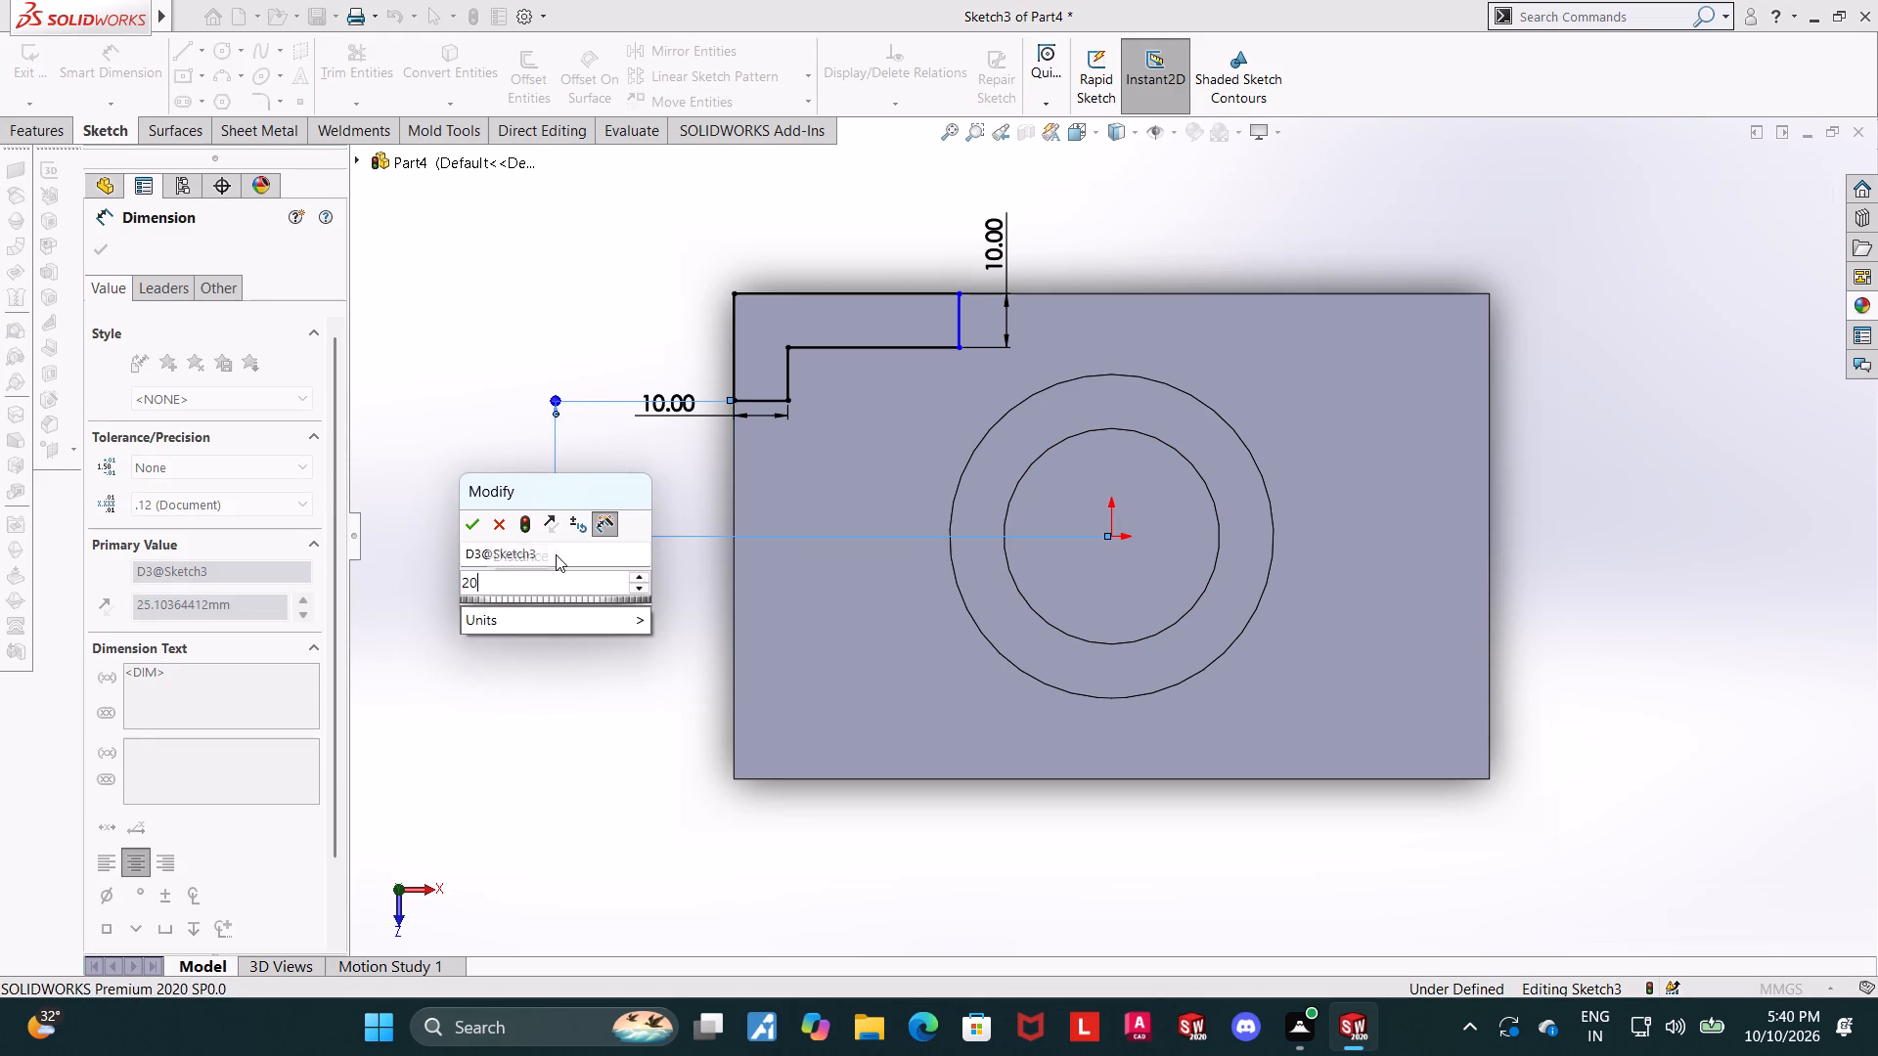
key(Return)
key(Escape)
key(Escape)
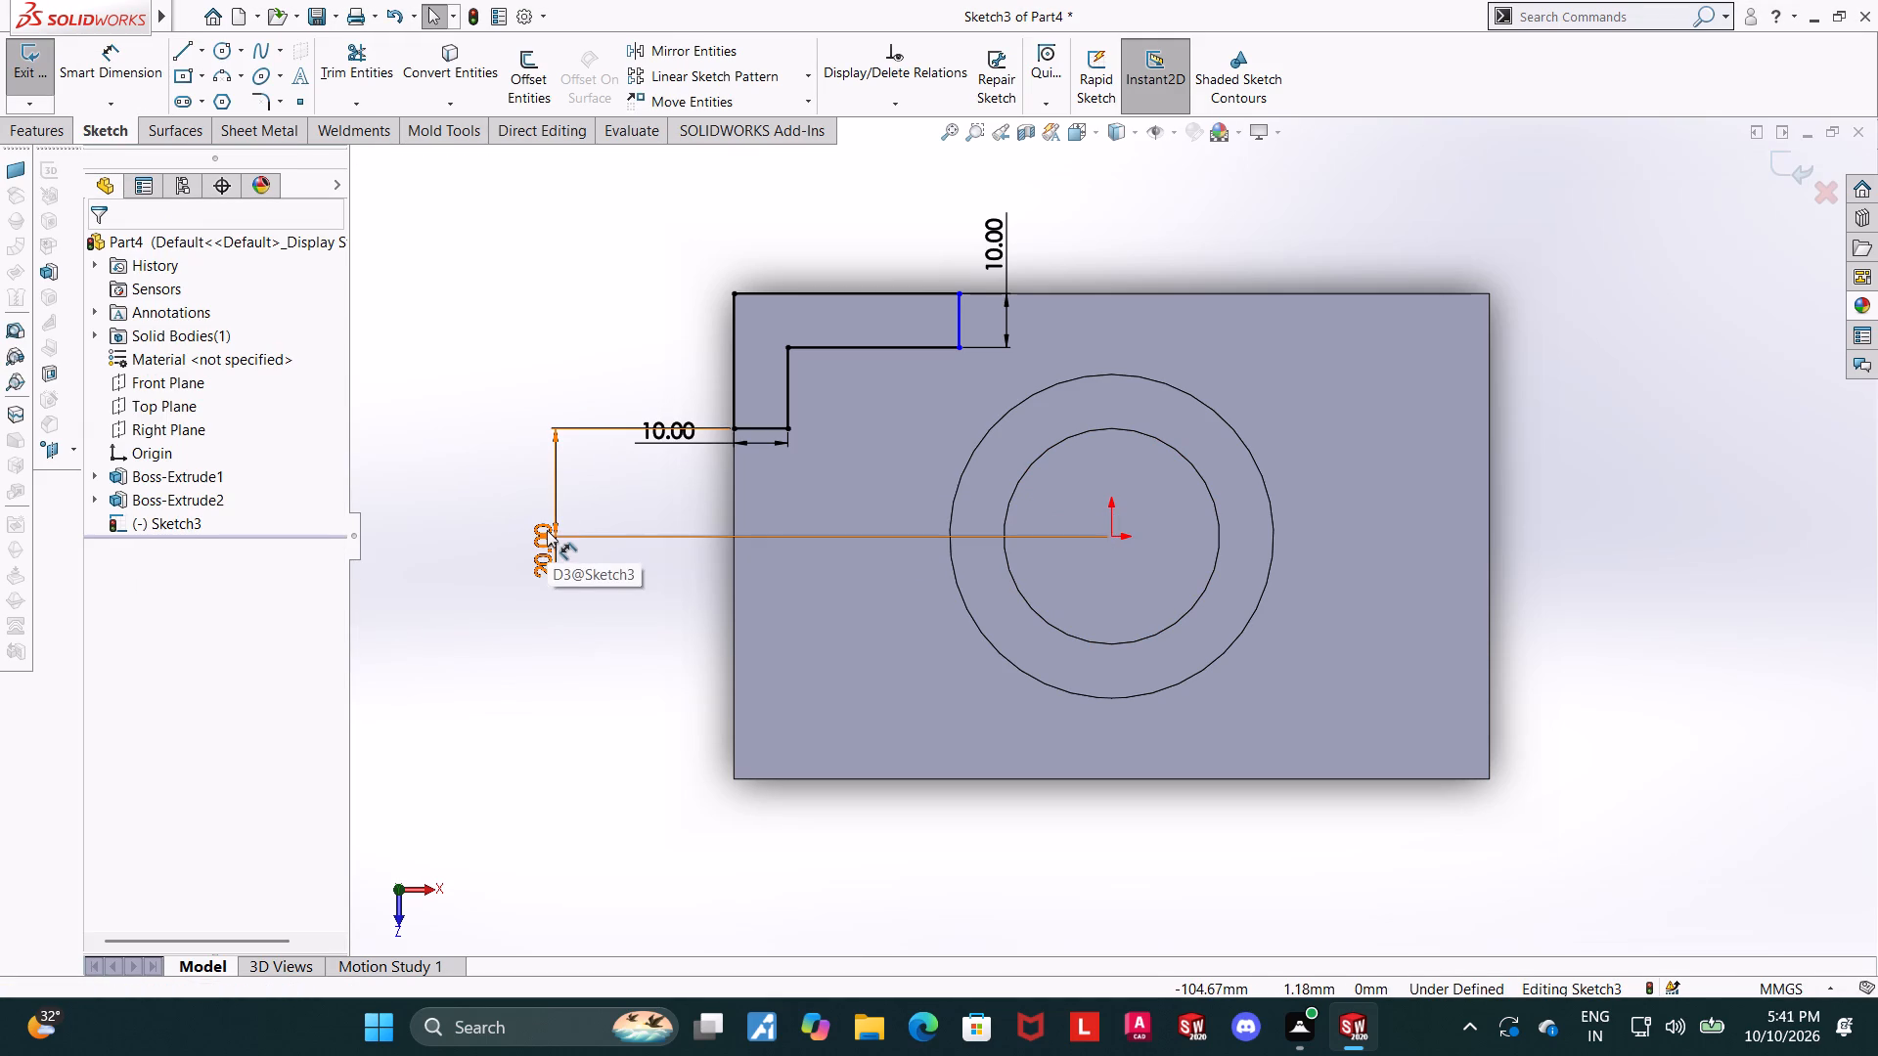
key(Escape)
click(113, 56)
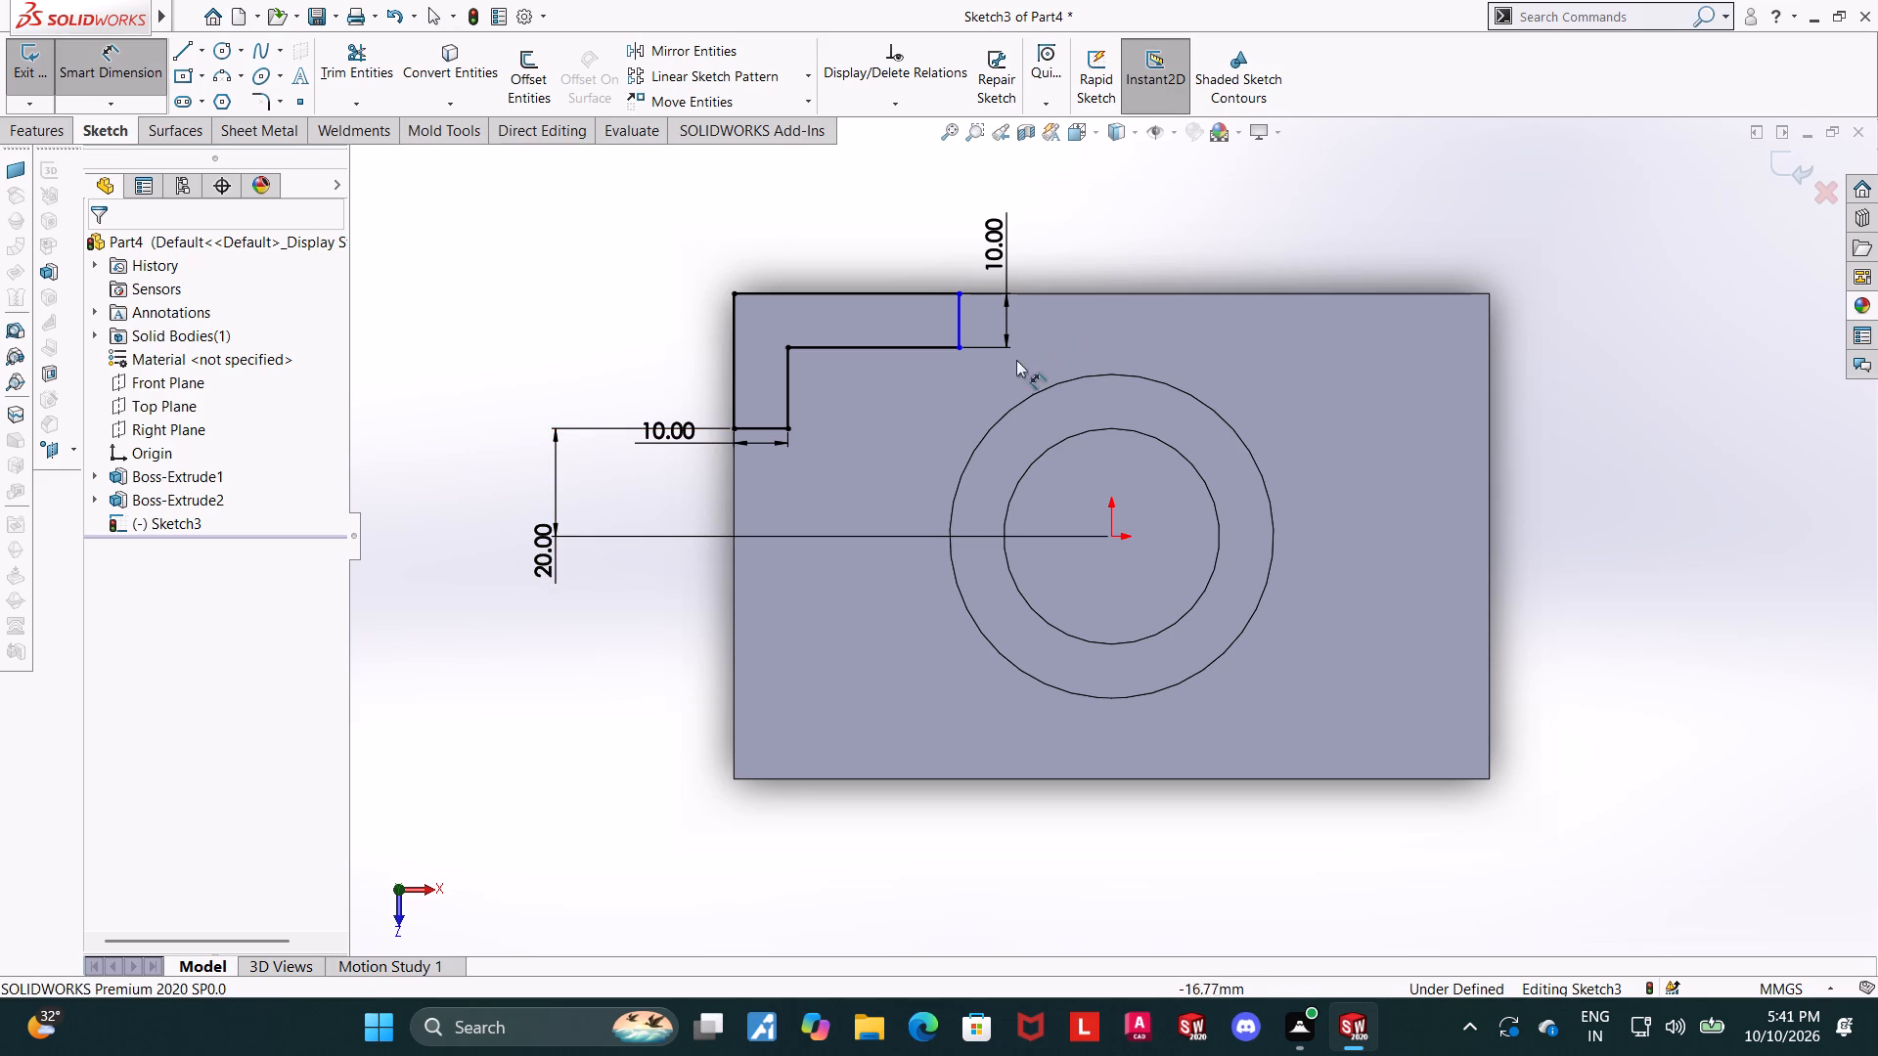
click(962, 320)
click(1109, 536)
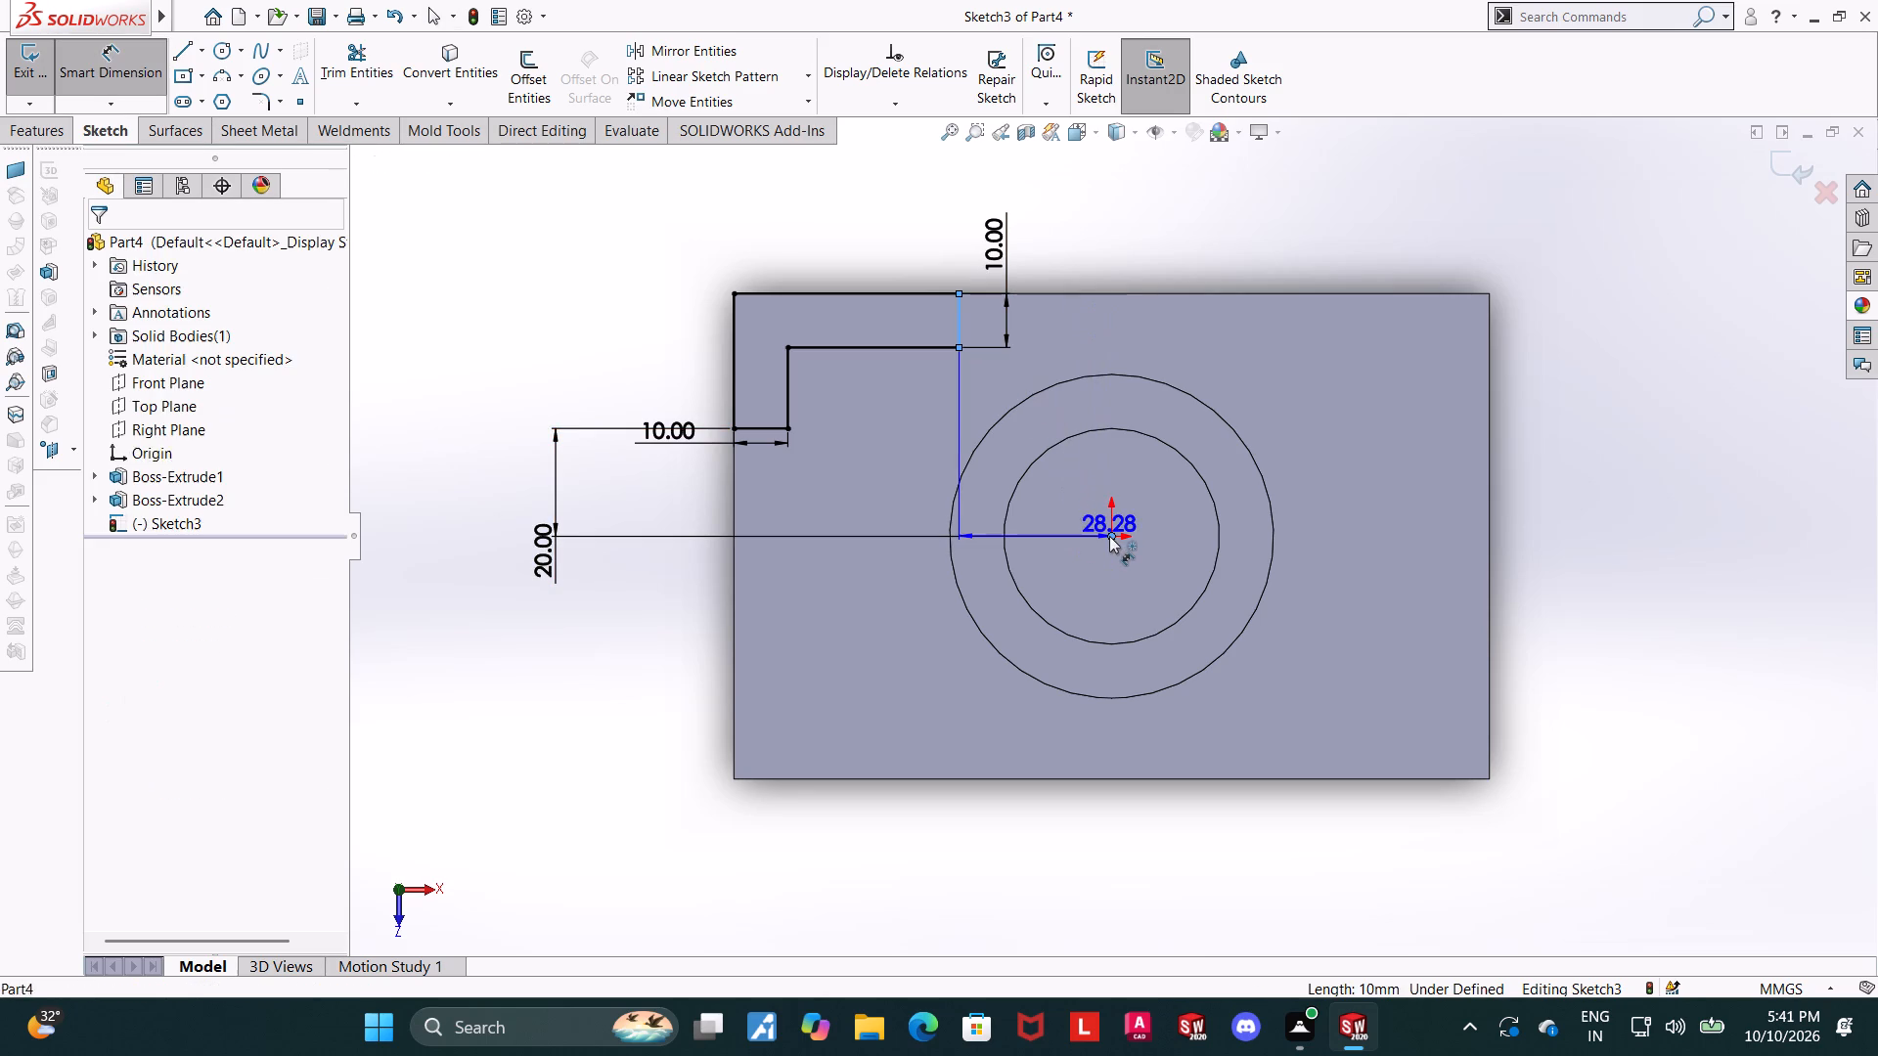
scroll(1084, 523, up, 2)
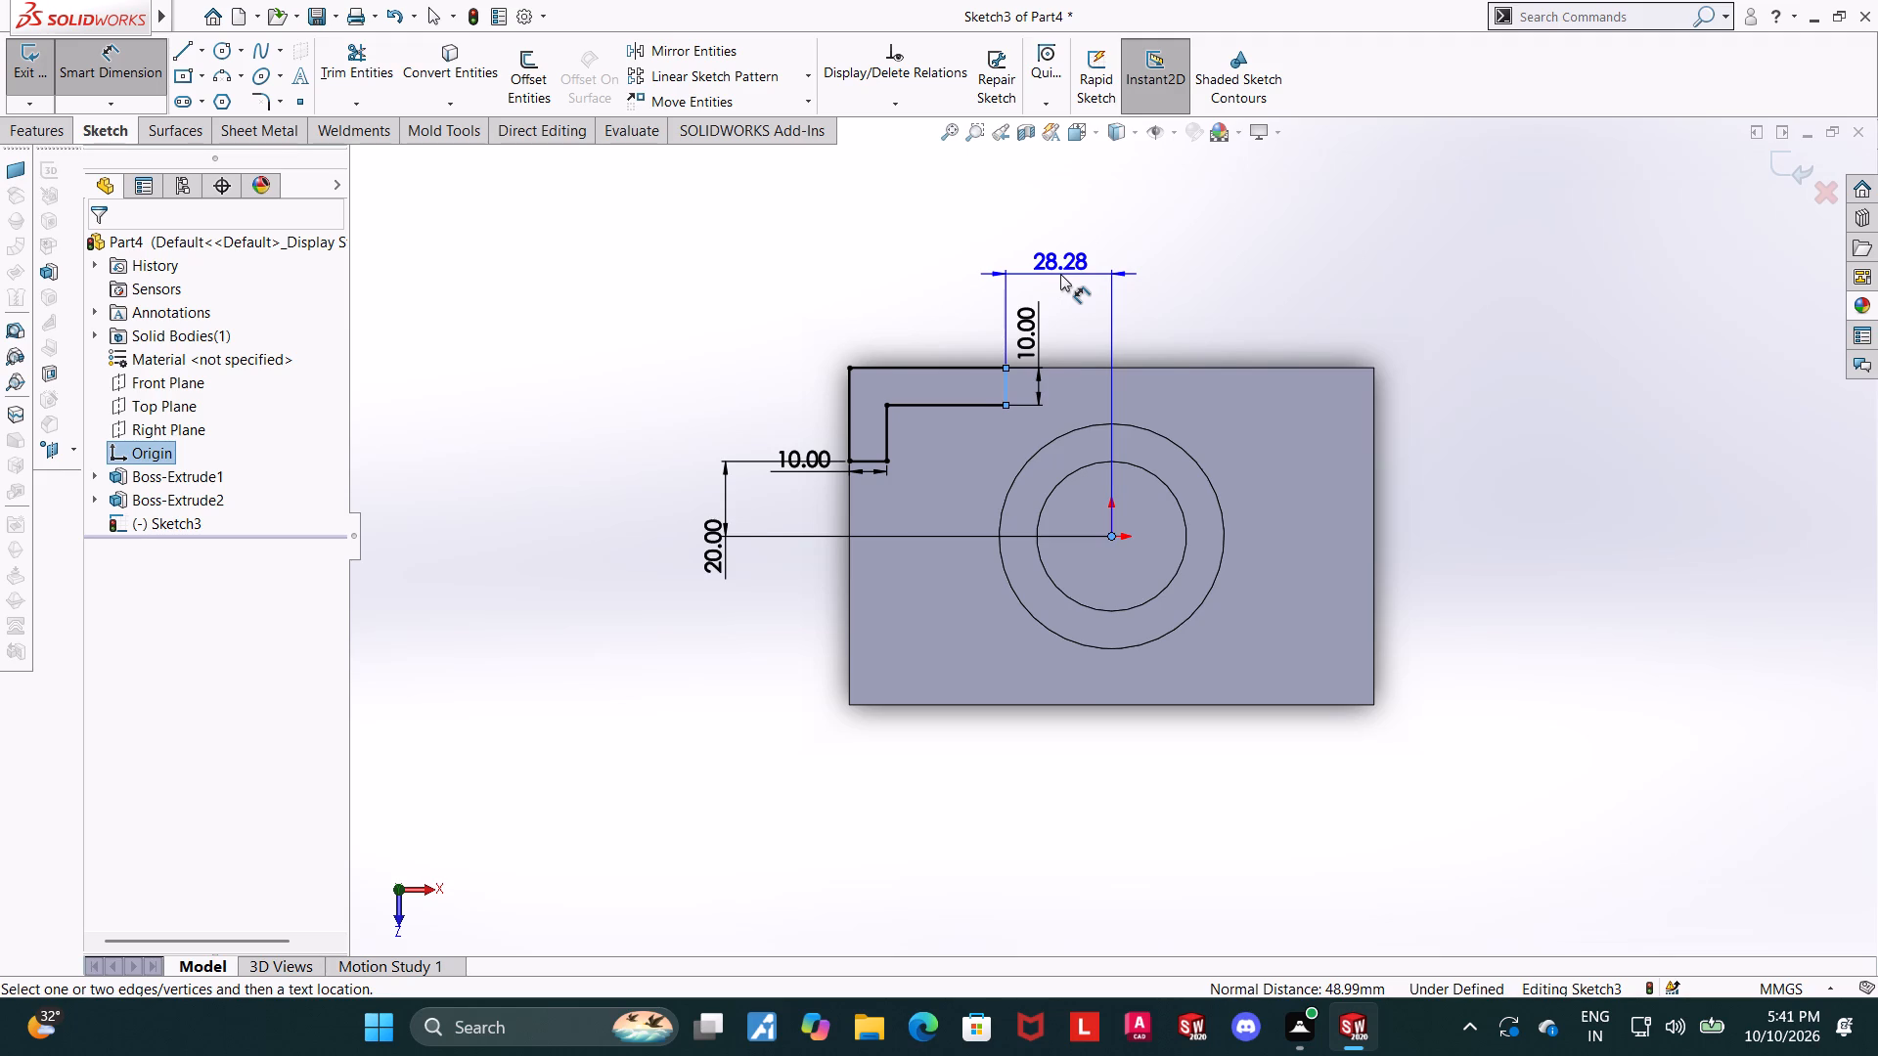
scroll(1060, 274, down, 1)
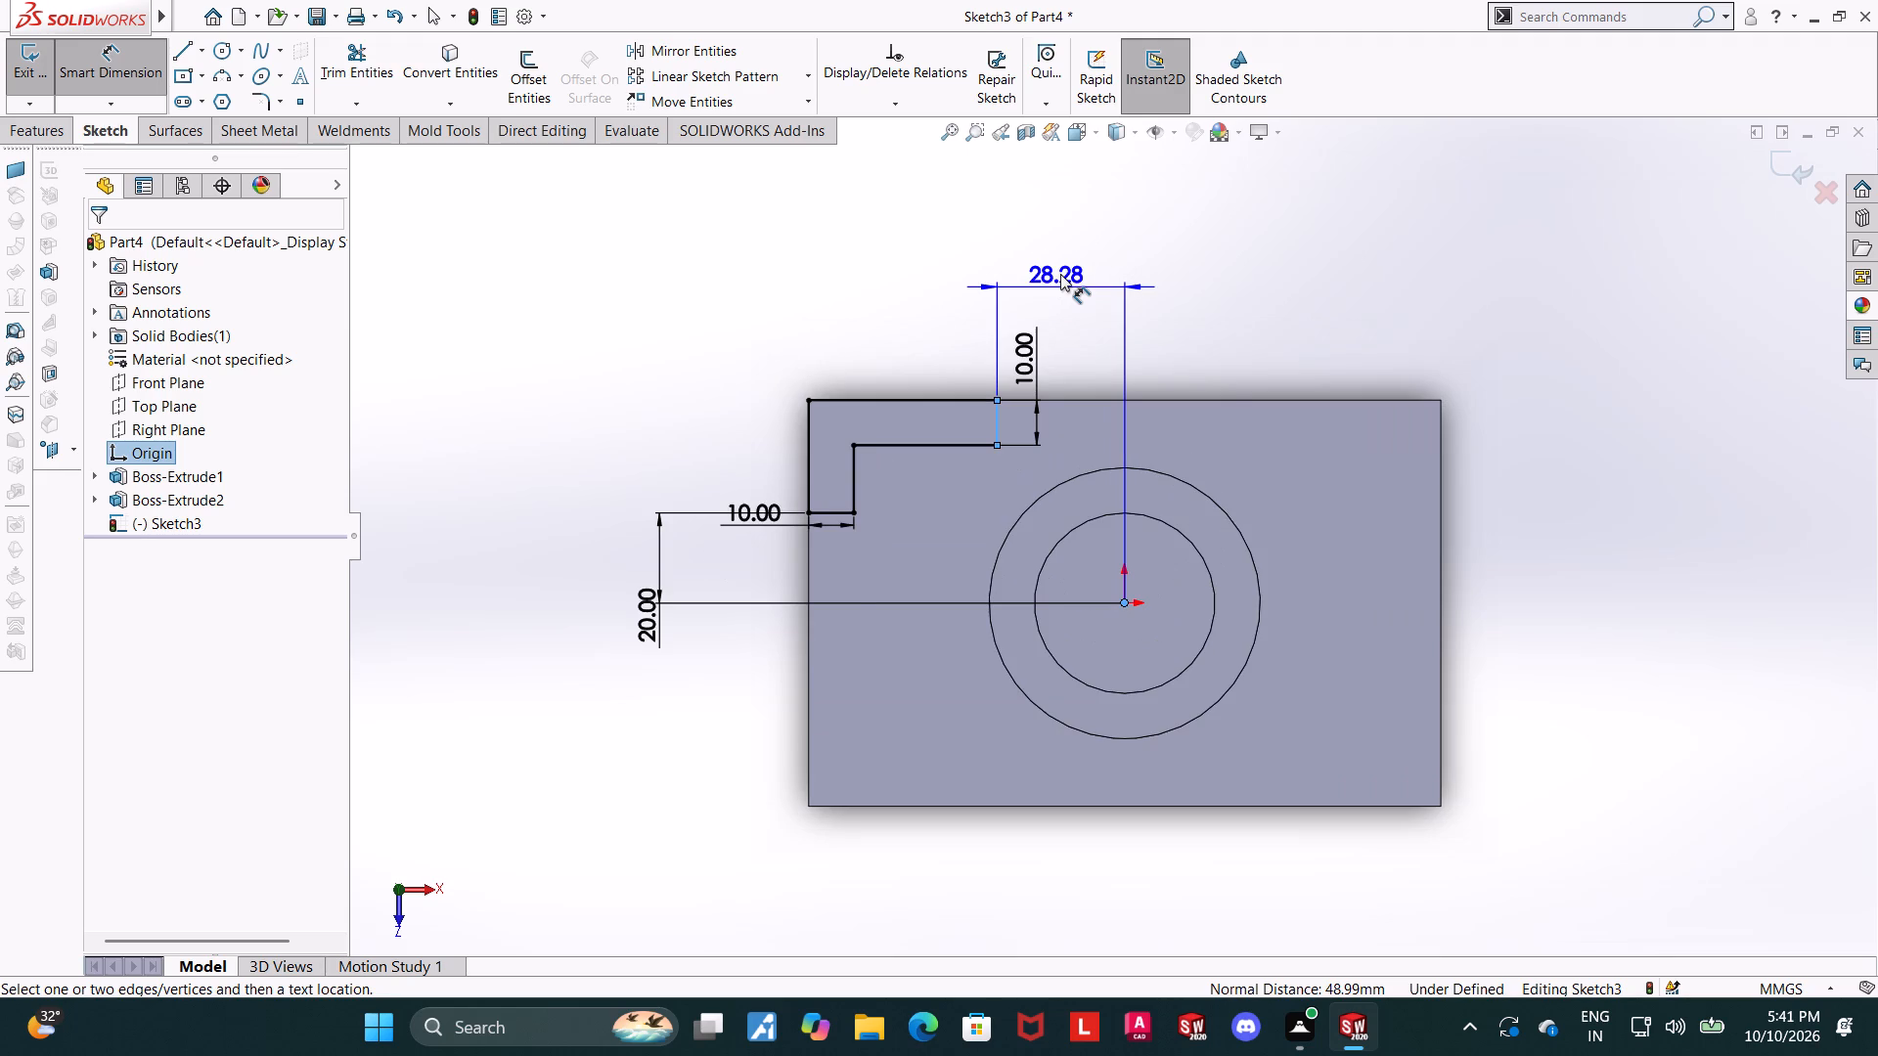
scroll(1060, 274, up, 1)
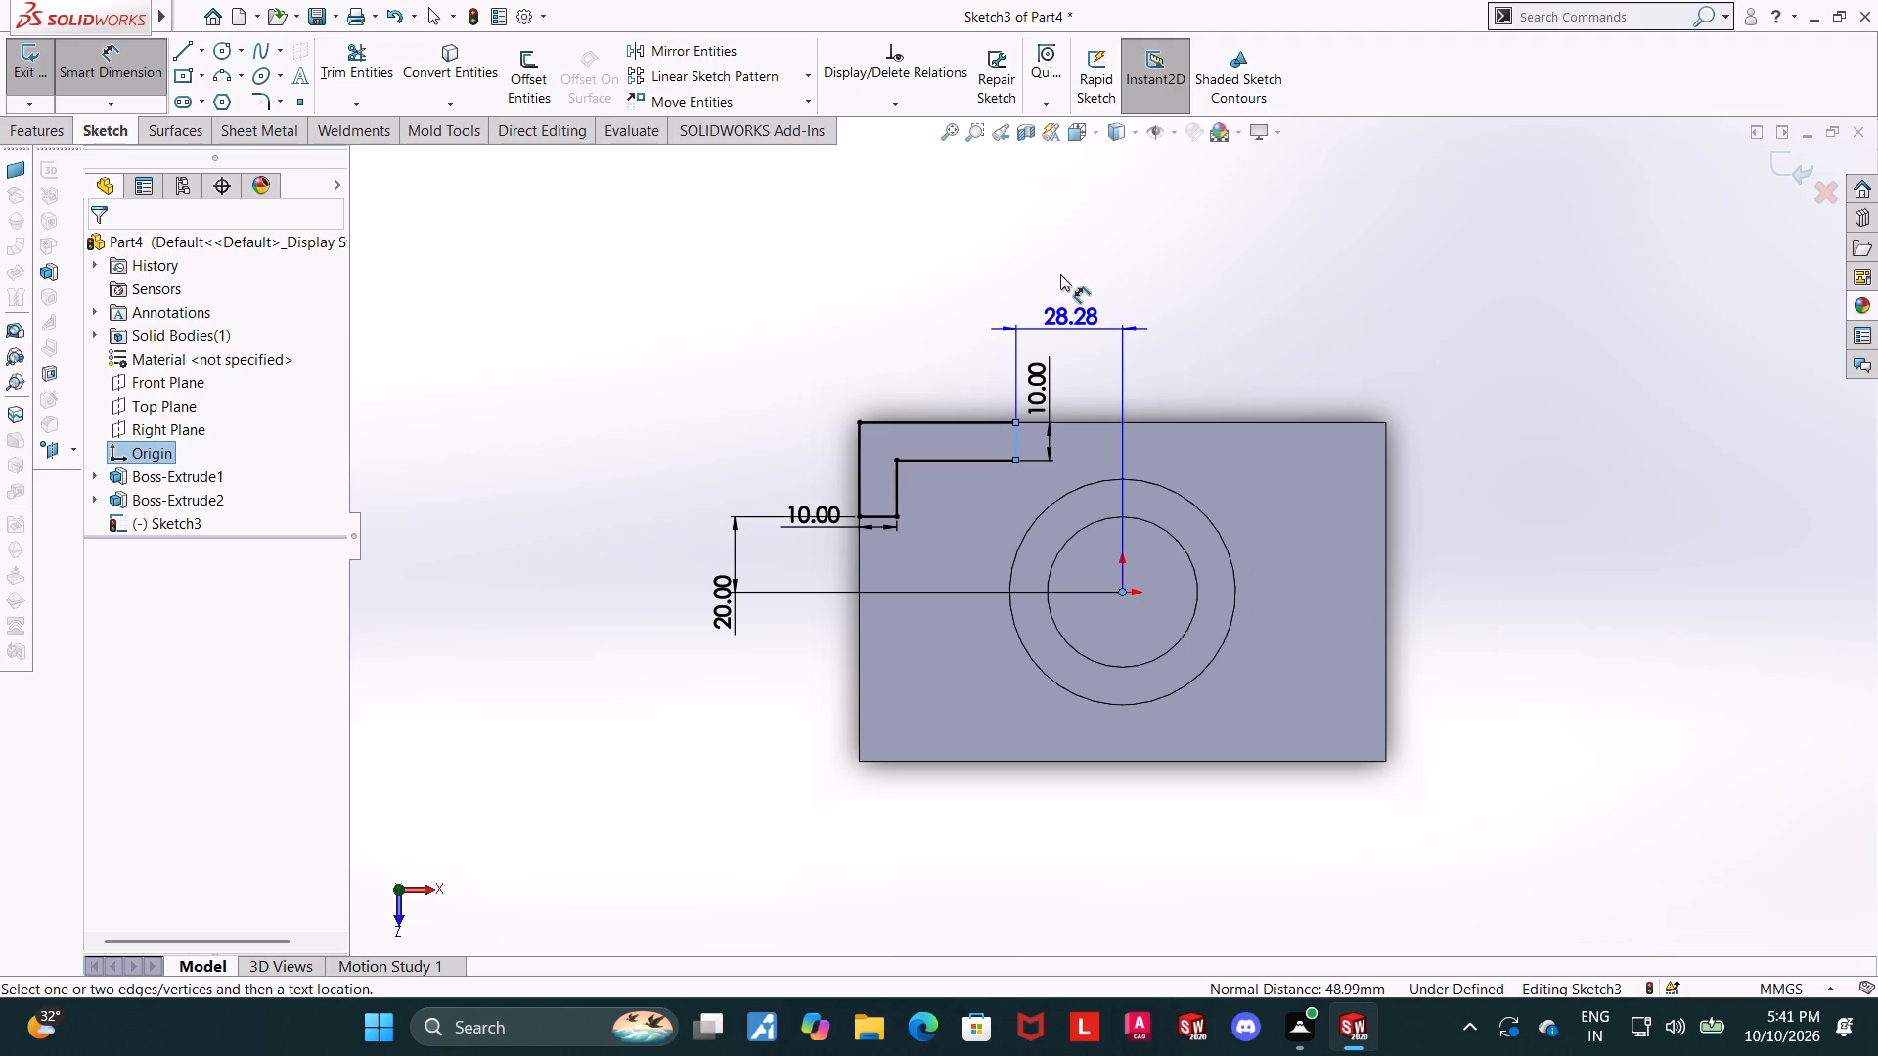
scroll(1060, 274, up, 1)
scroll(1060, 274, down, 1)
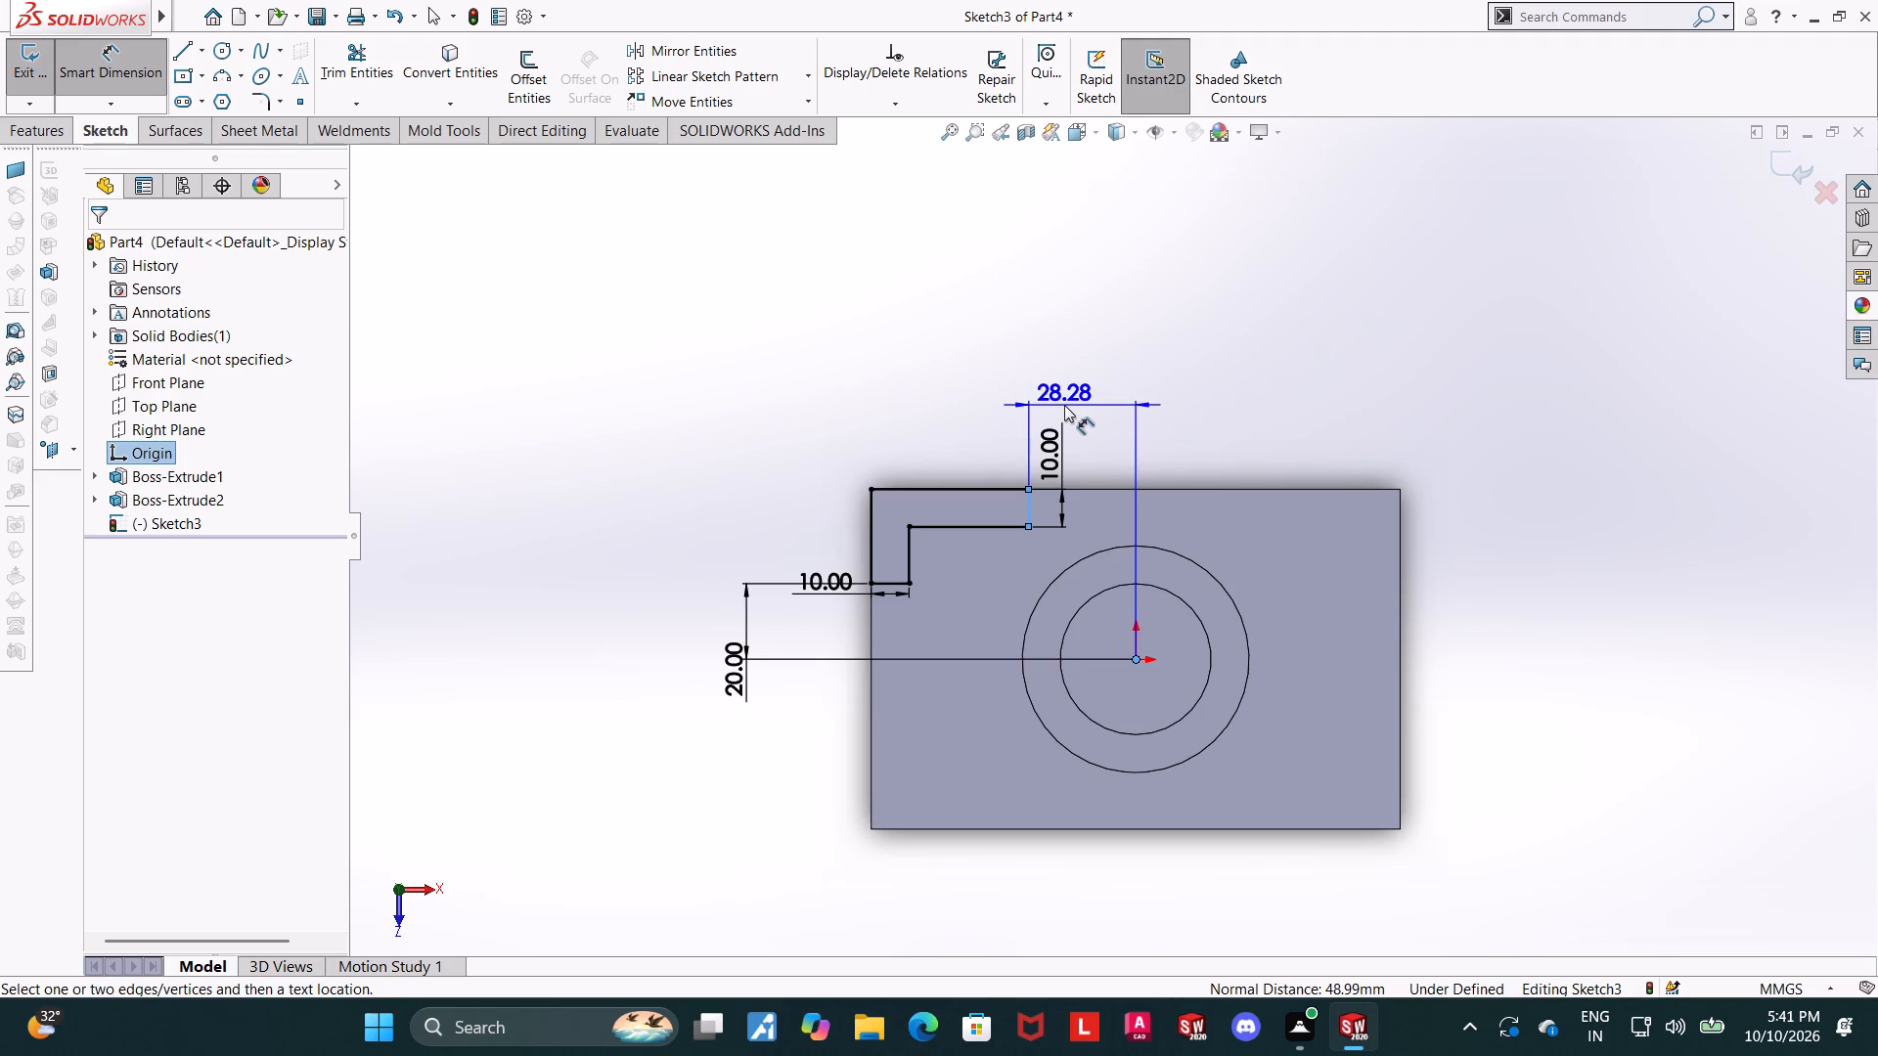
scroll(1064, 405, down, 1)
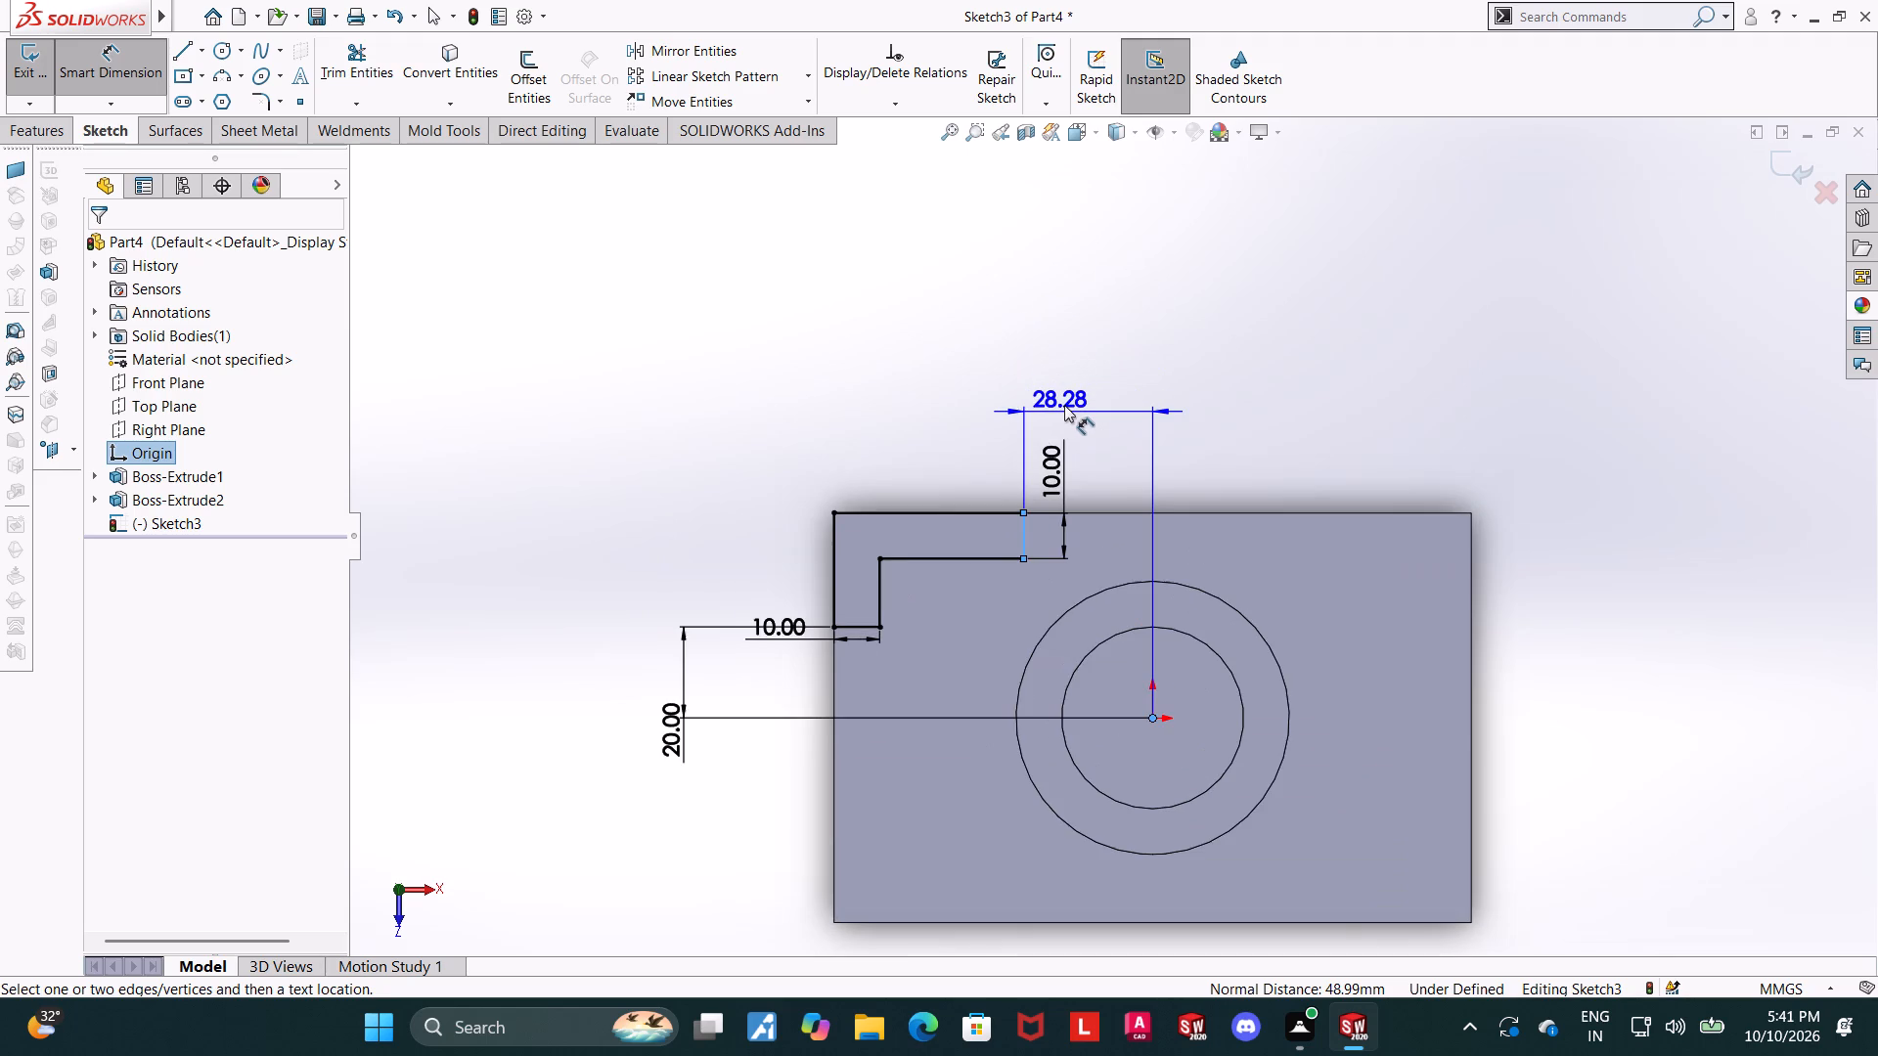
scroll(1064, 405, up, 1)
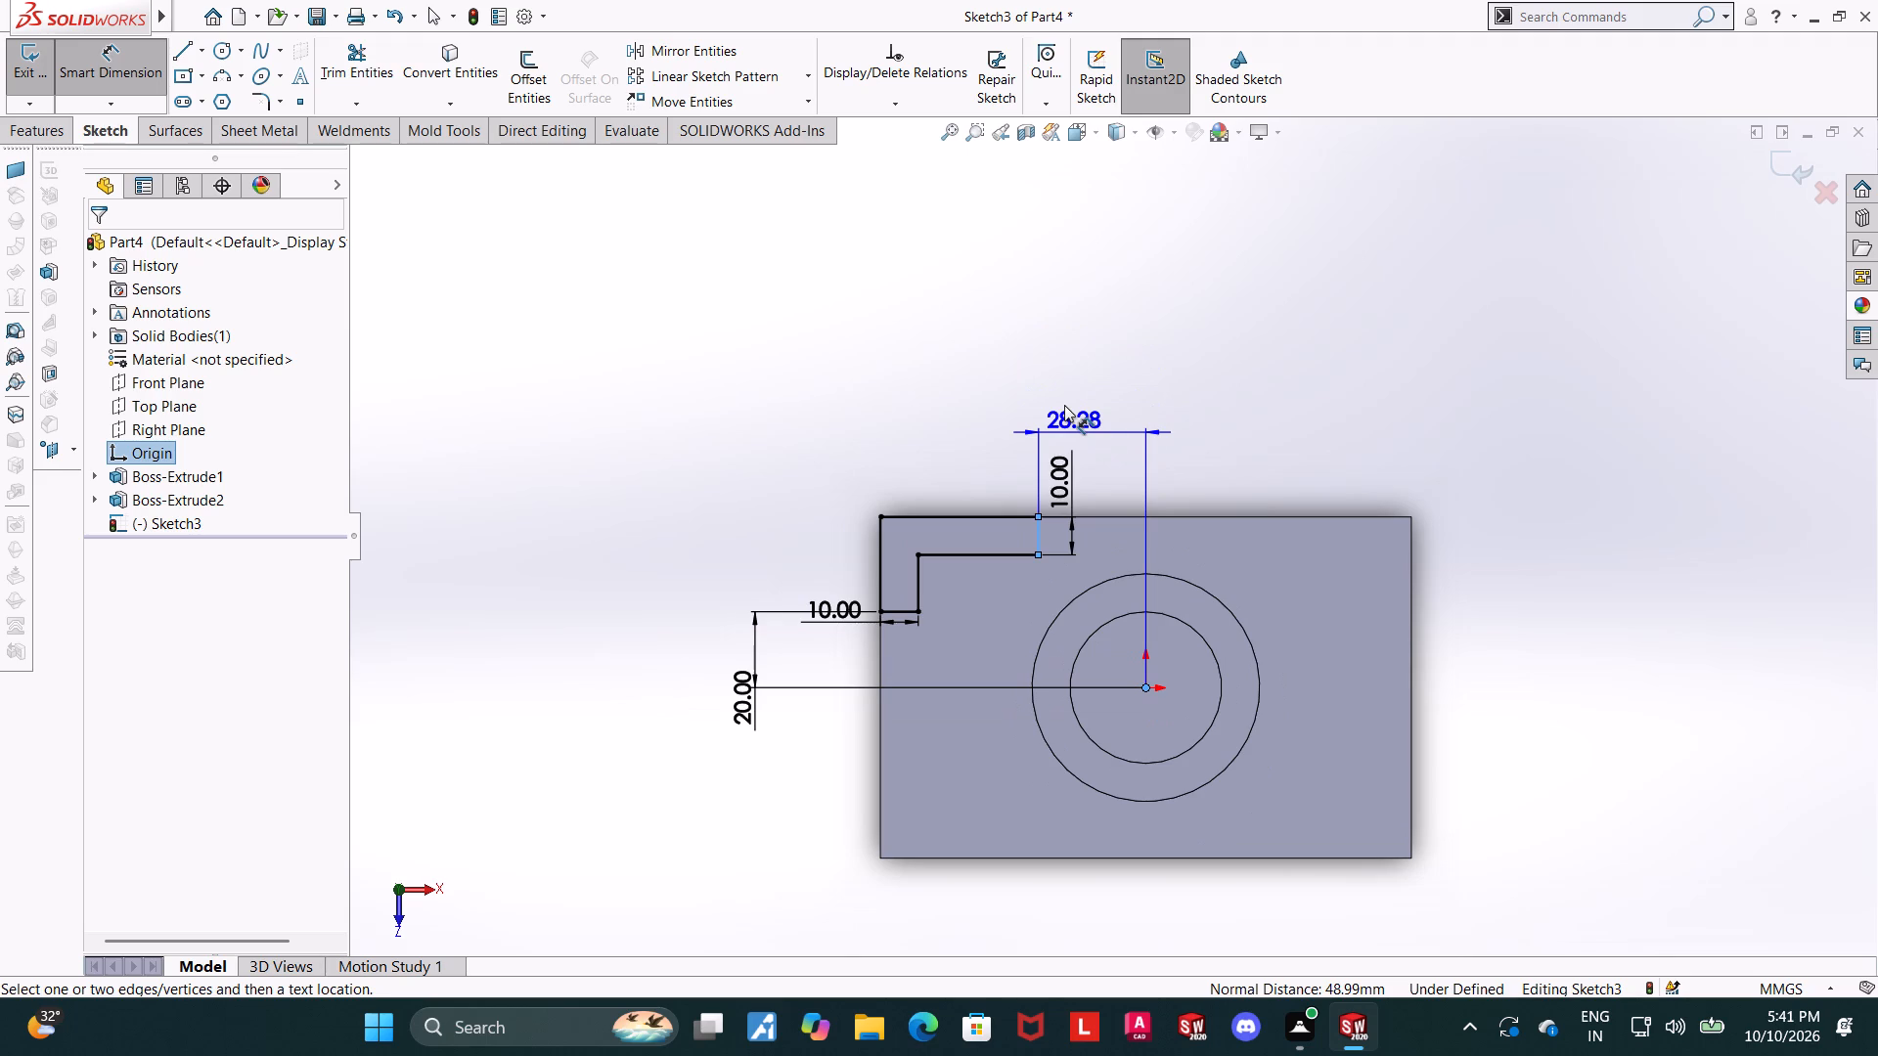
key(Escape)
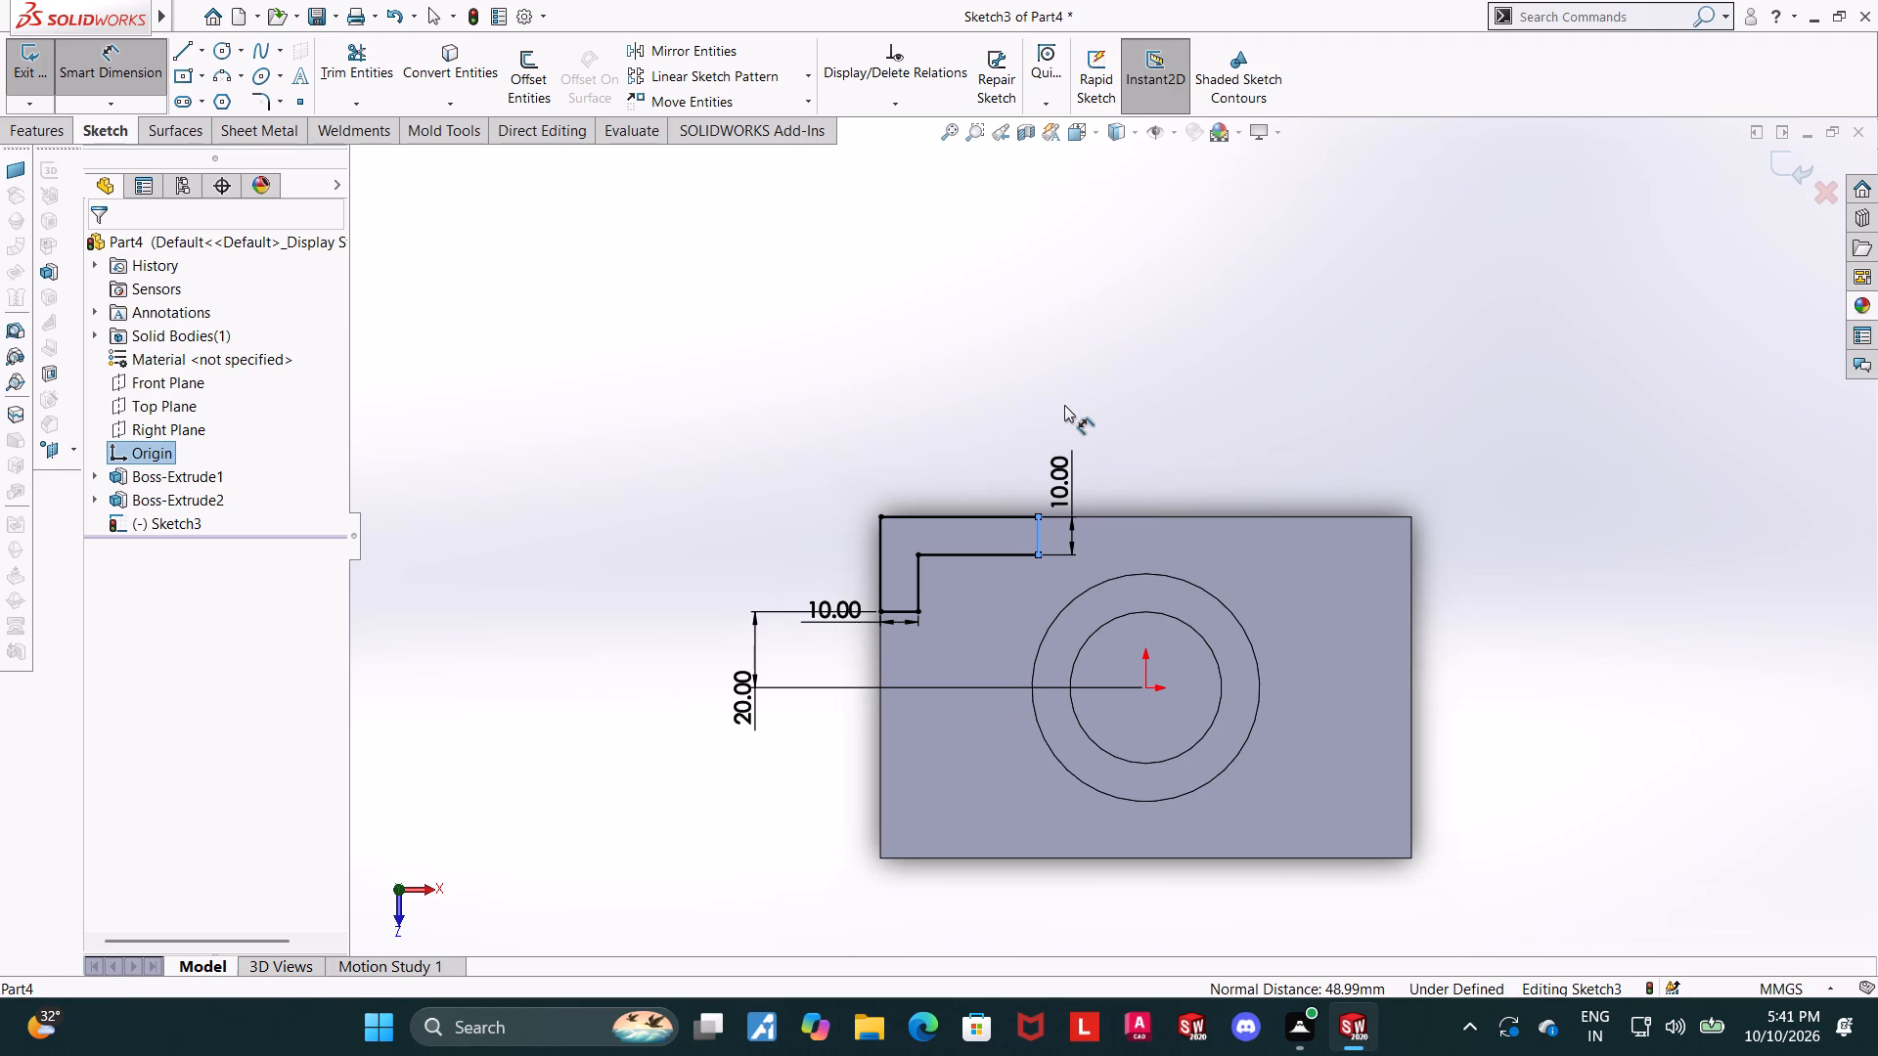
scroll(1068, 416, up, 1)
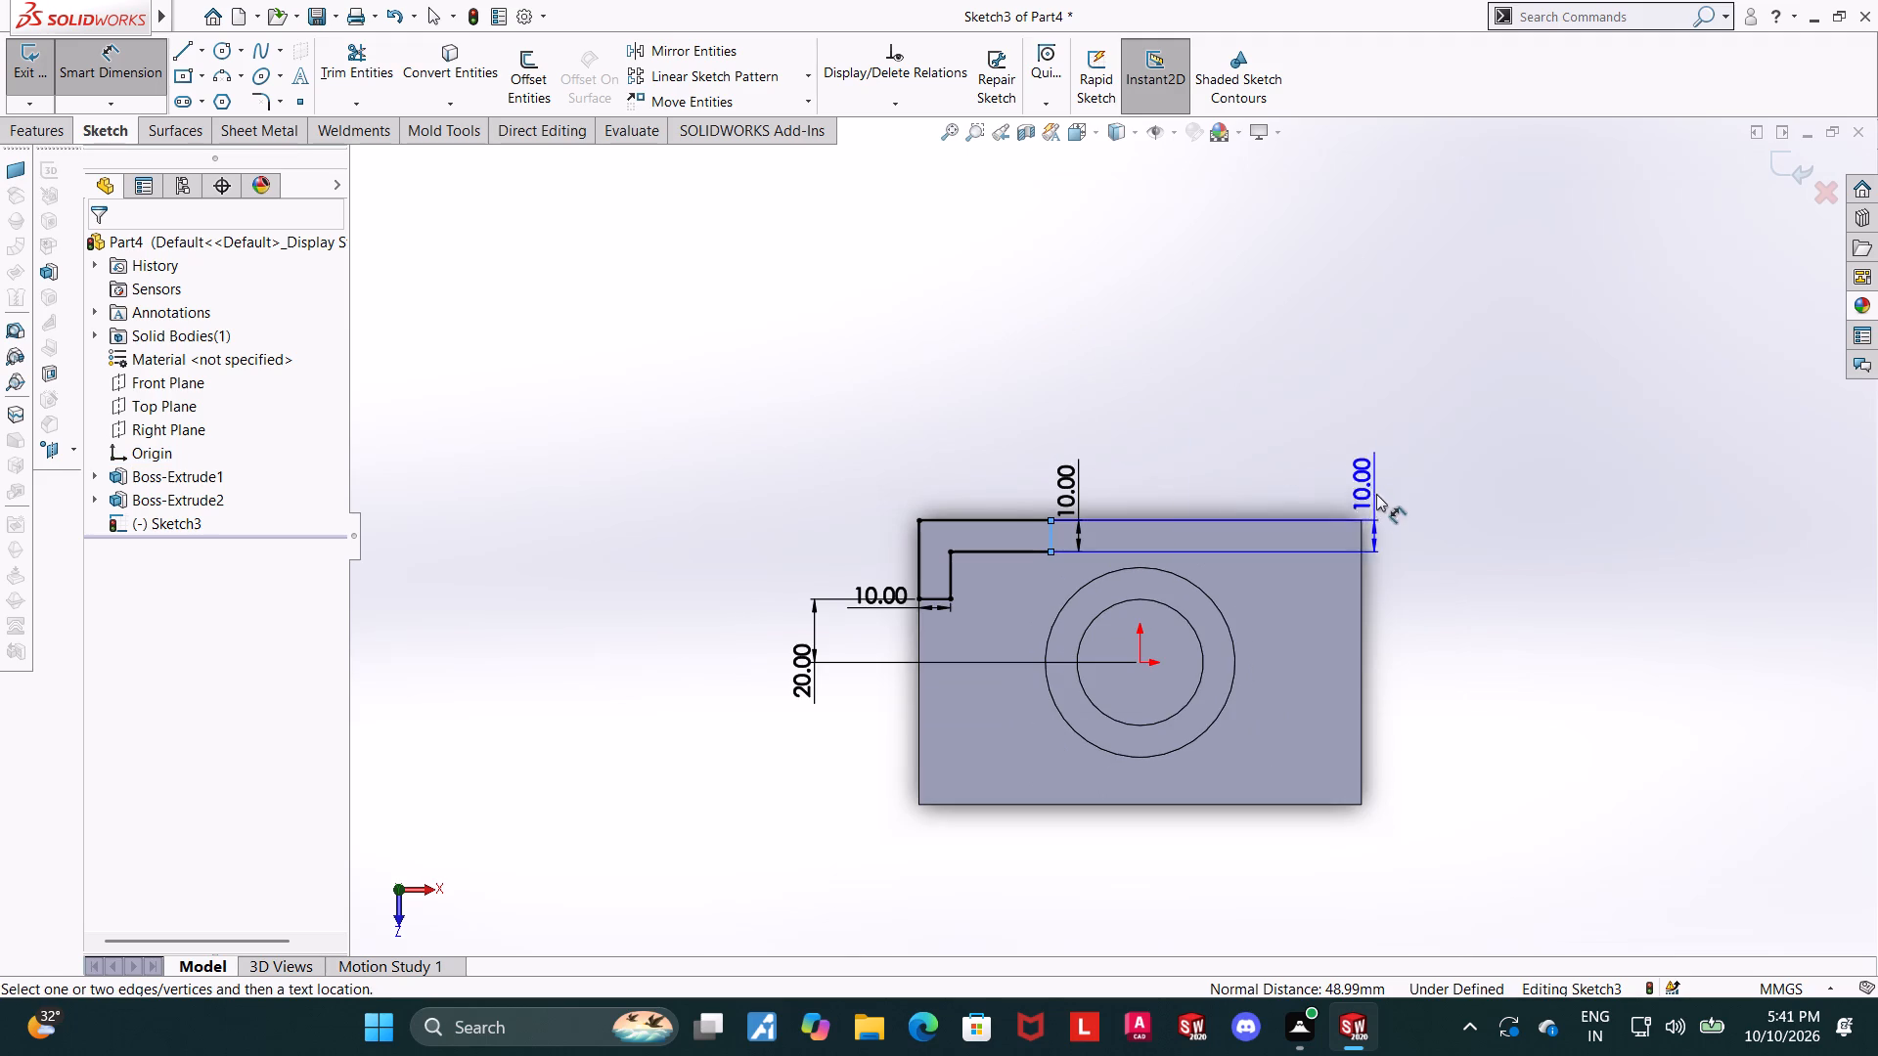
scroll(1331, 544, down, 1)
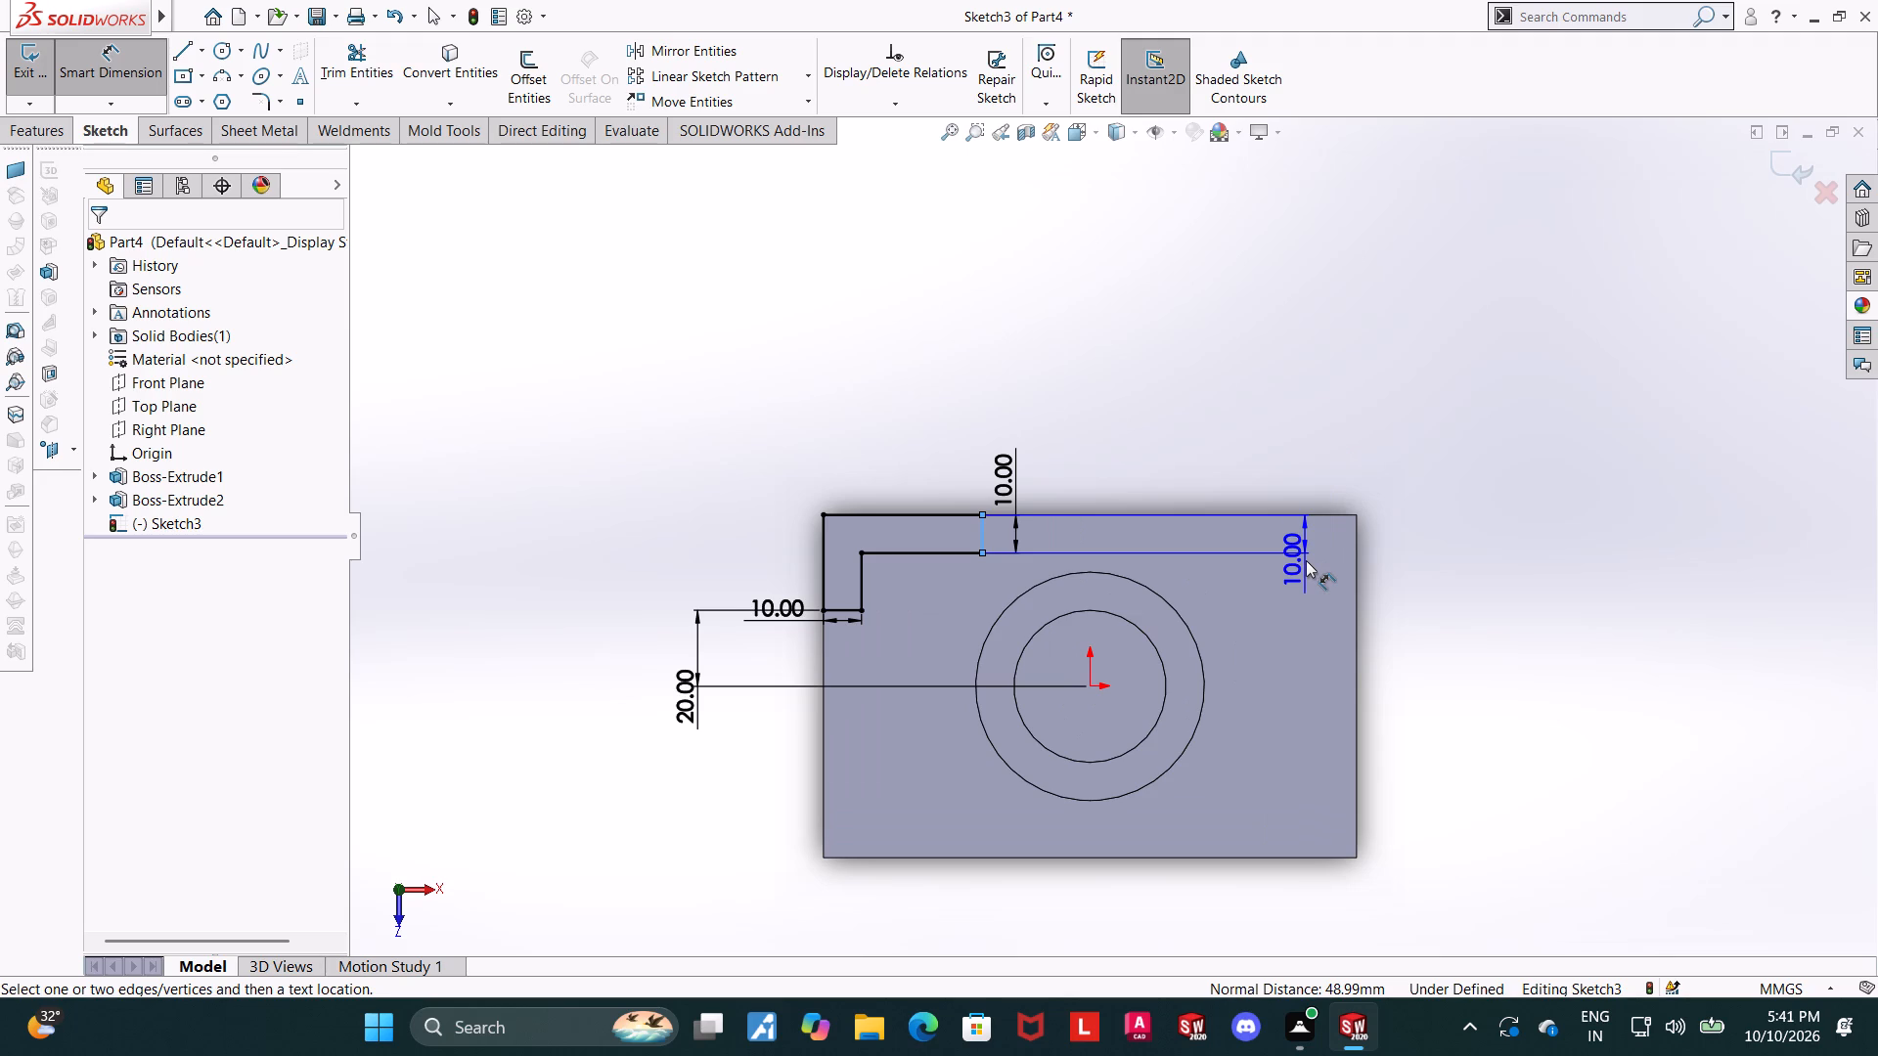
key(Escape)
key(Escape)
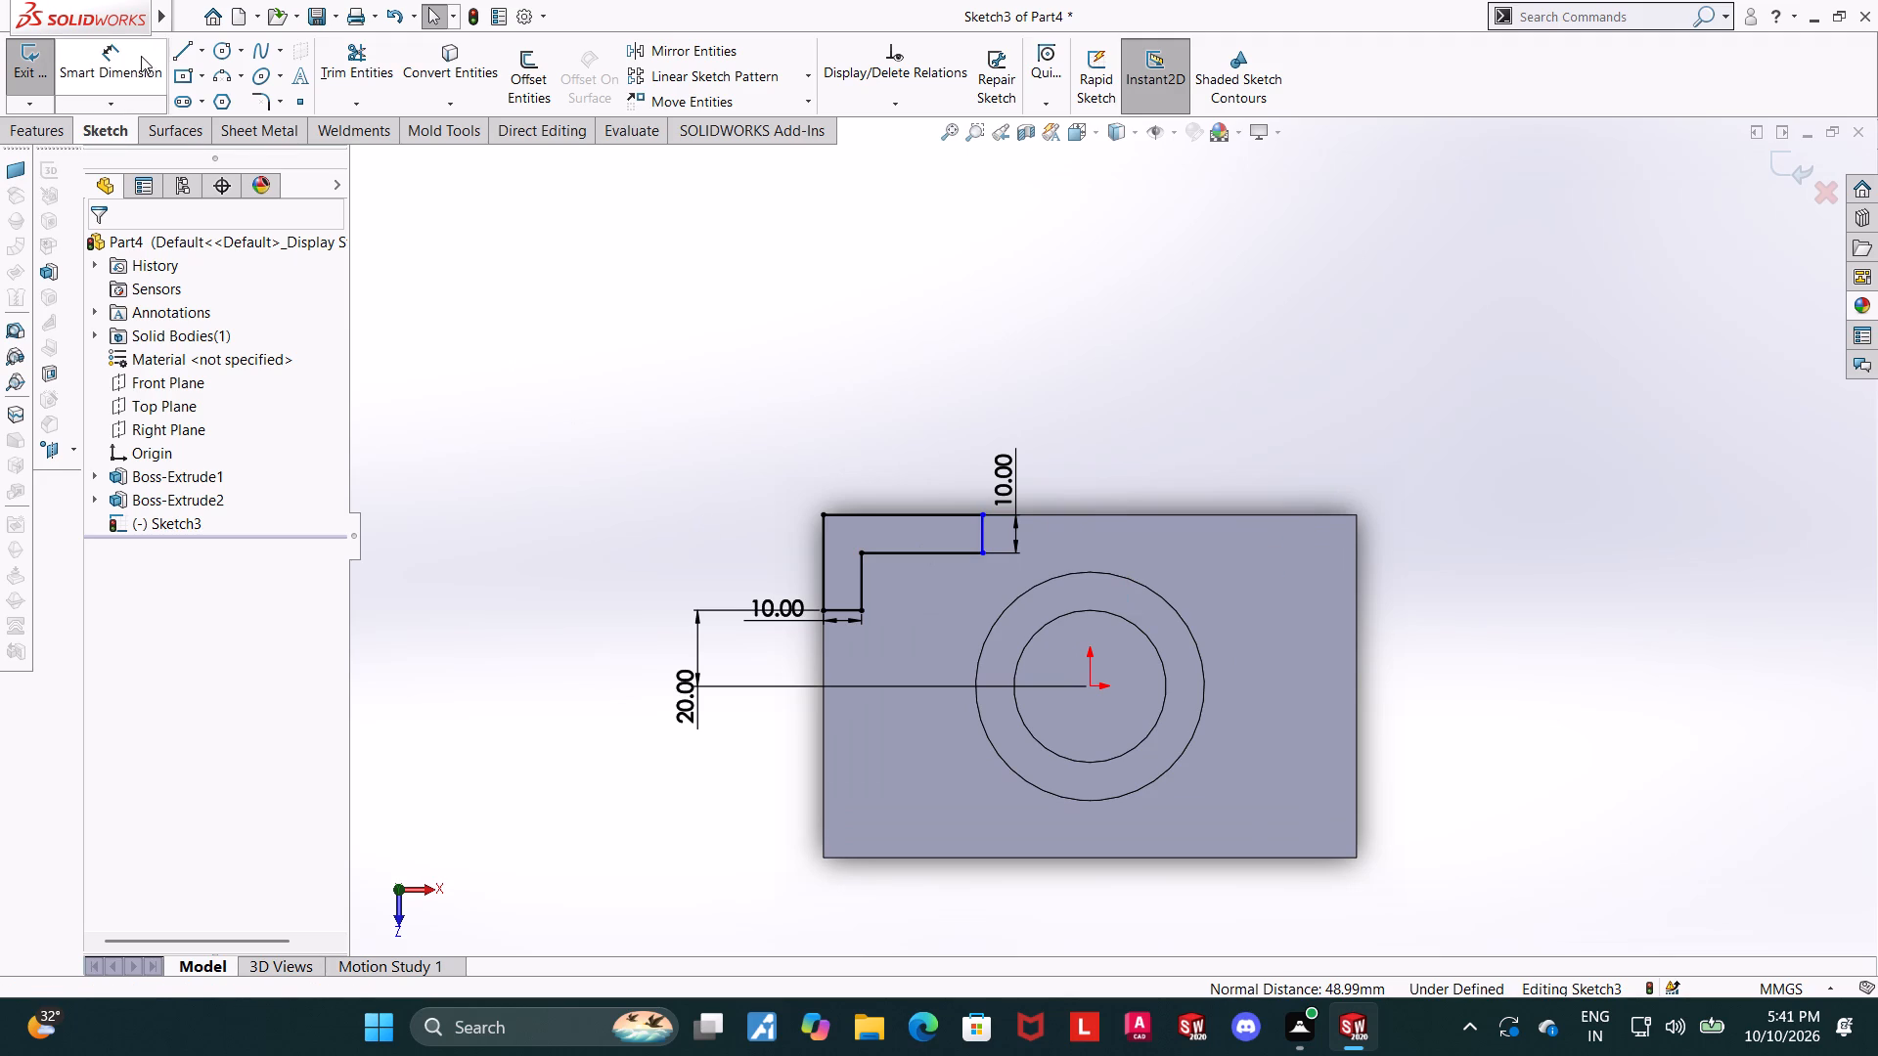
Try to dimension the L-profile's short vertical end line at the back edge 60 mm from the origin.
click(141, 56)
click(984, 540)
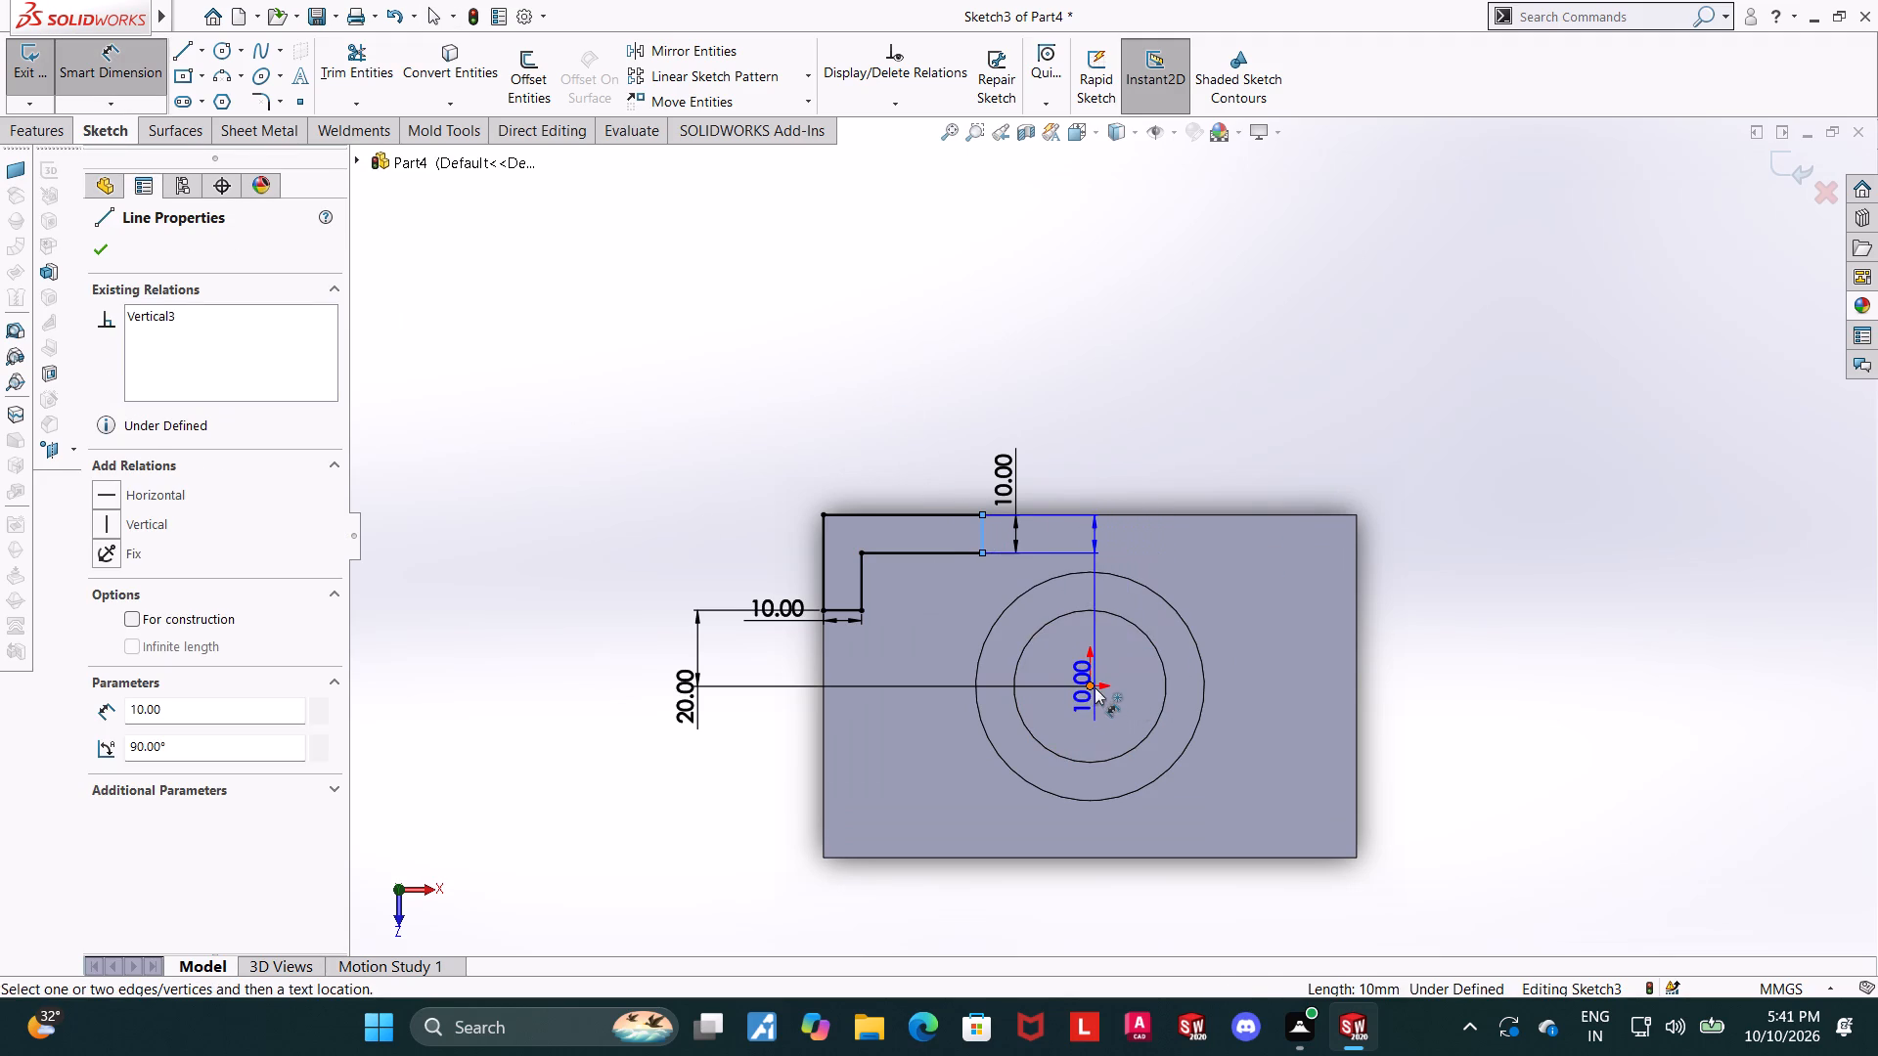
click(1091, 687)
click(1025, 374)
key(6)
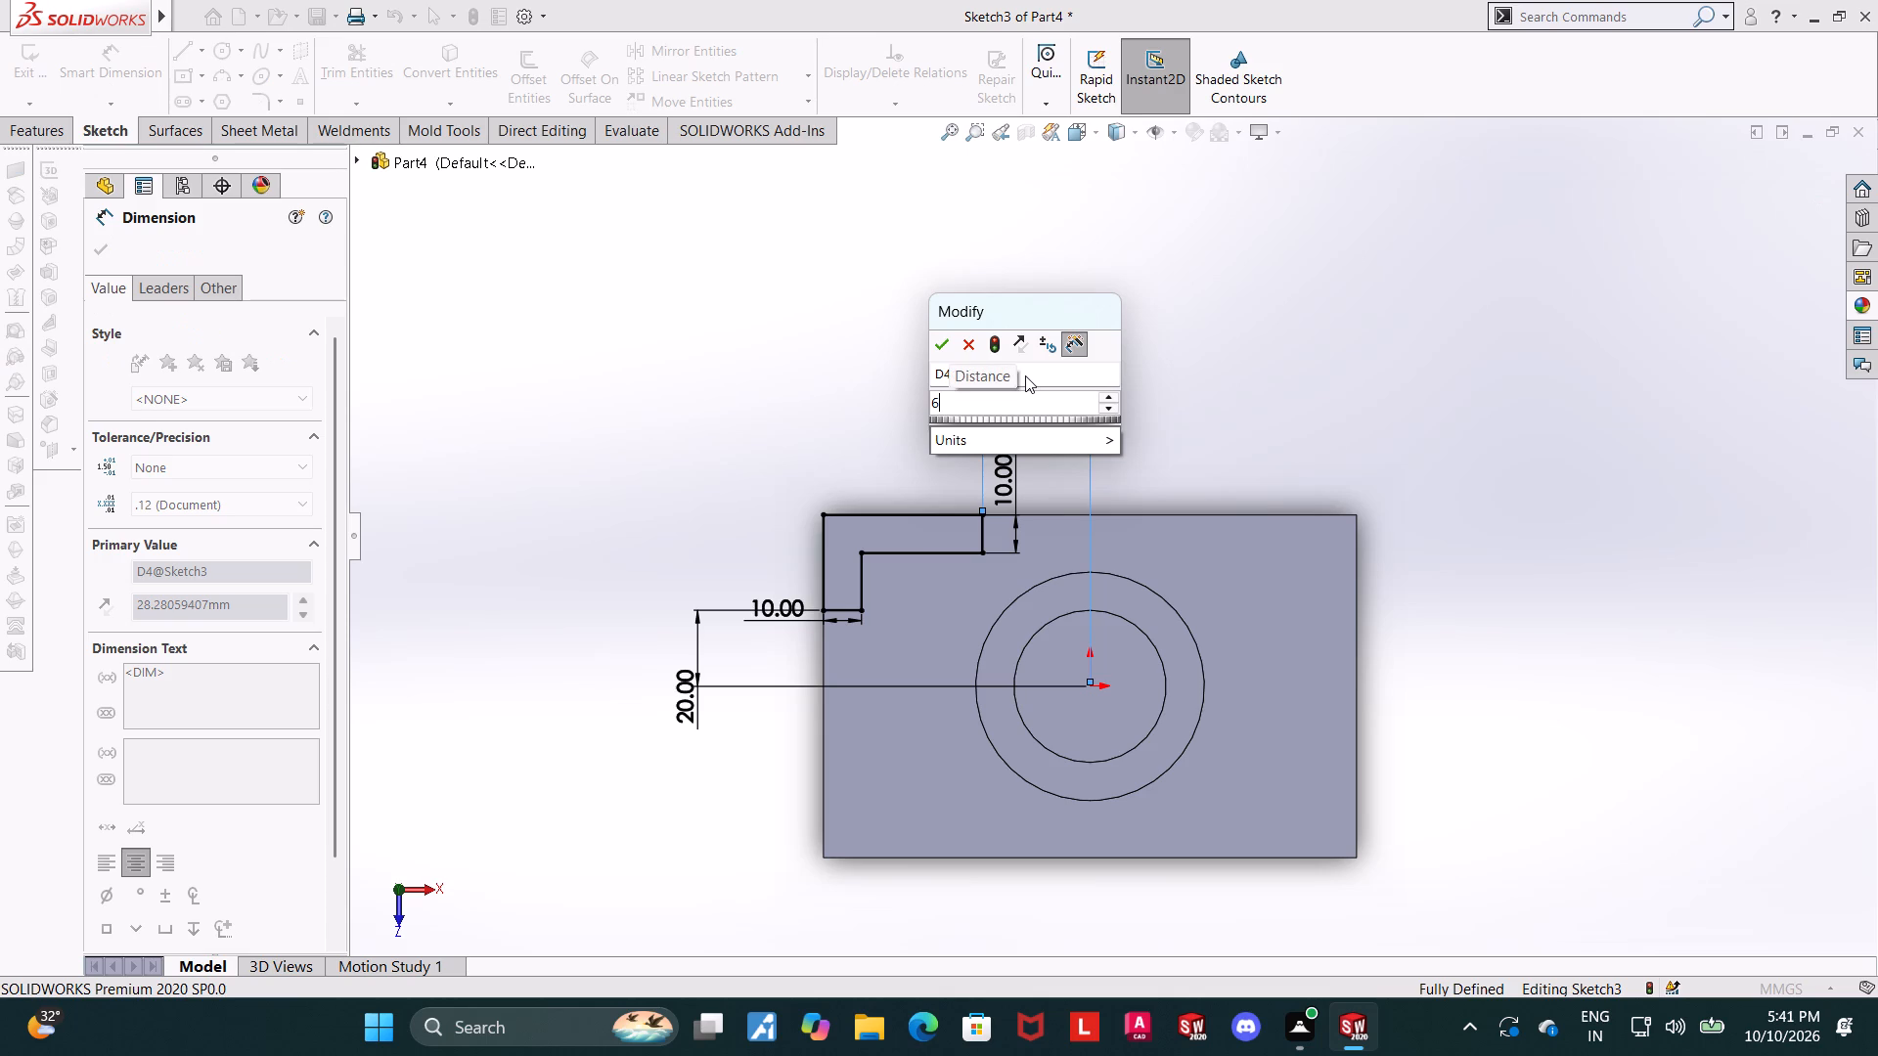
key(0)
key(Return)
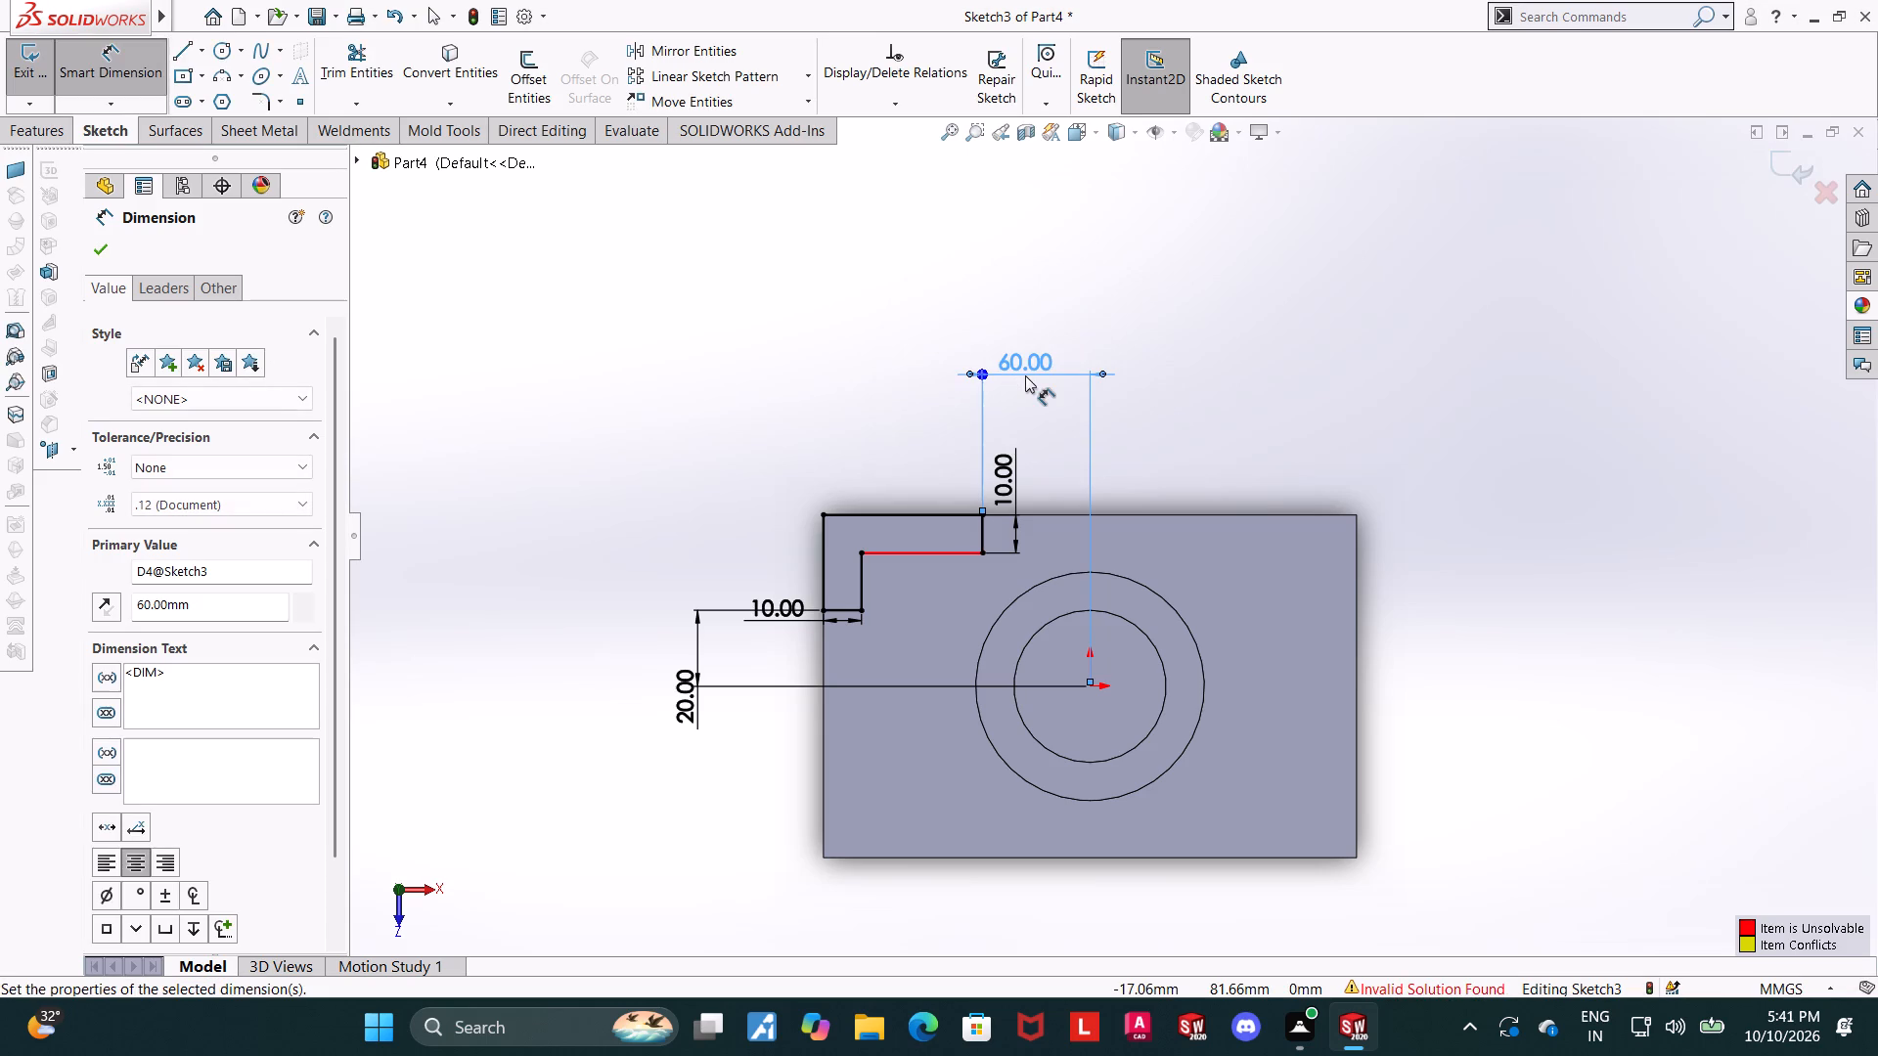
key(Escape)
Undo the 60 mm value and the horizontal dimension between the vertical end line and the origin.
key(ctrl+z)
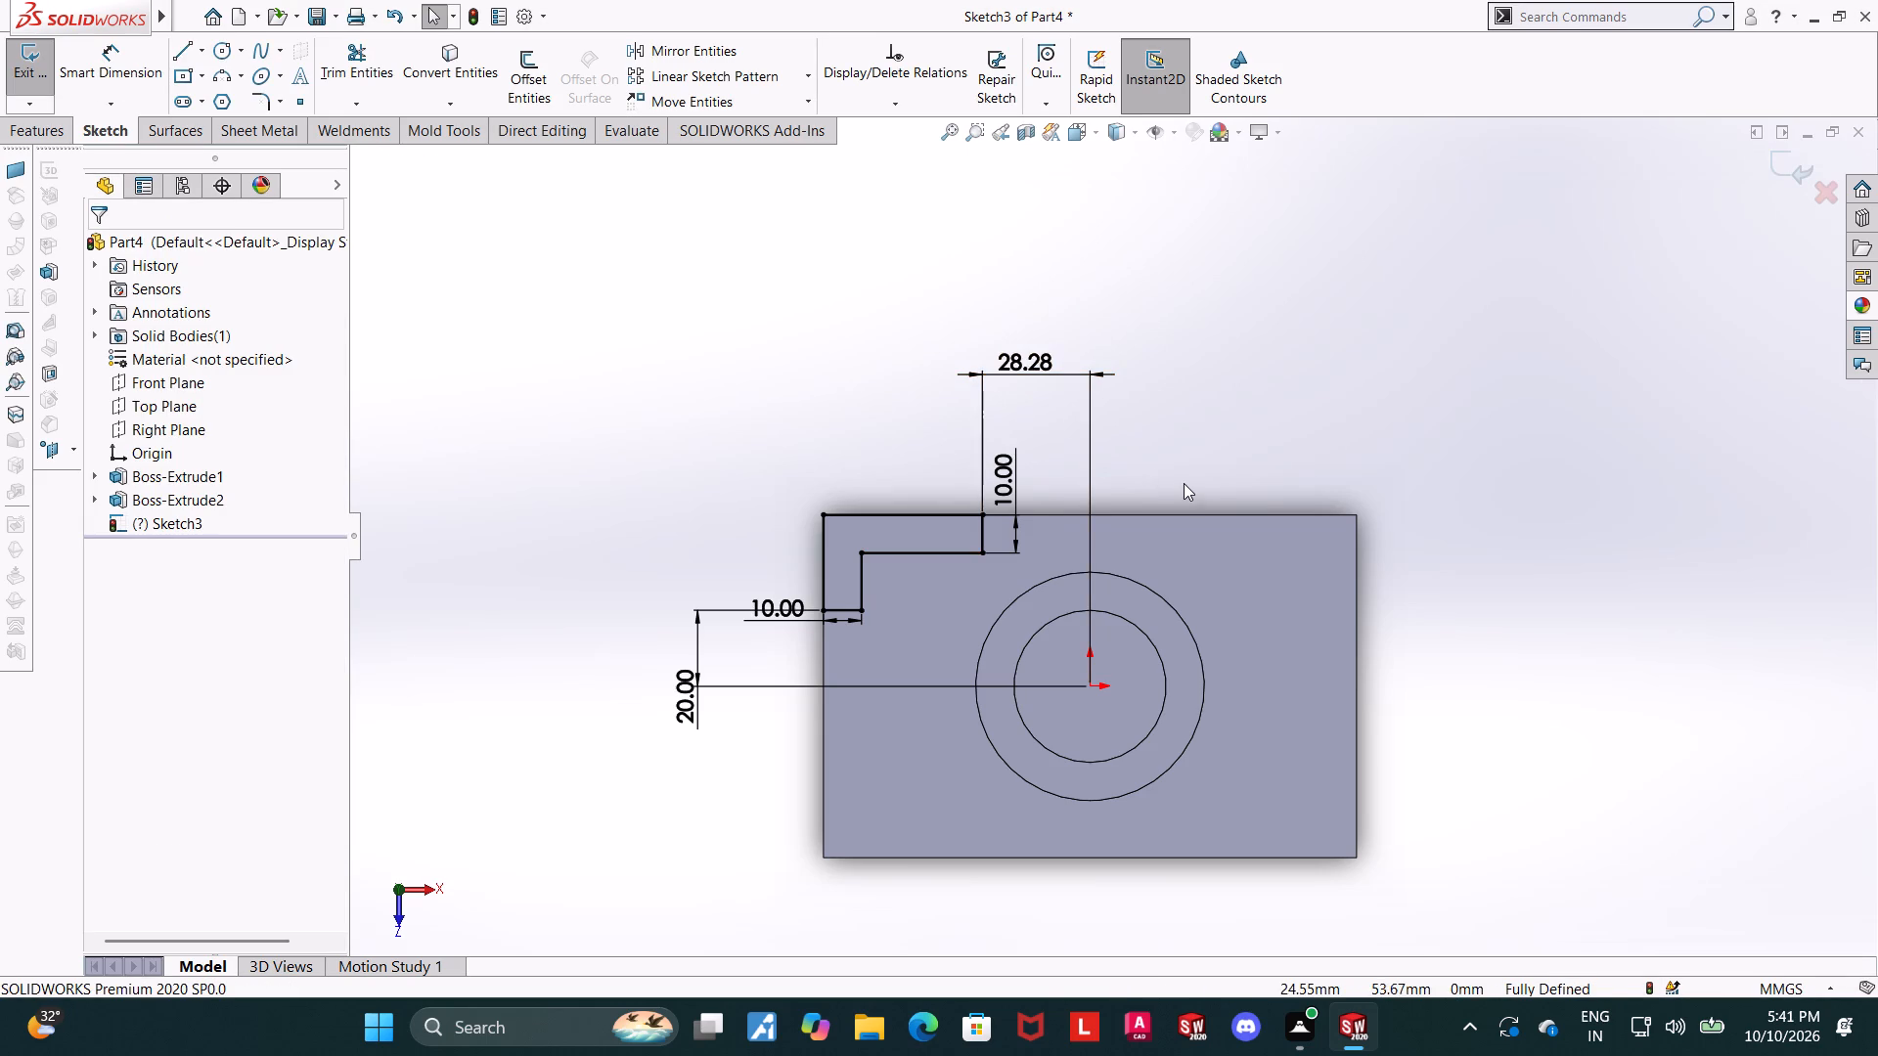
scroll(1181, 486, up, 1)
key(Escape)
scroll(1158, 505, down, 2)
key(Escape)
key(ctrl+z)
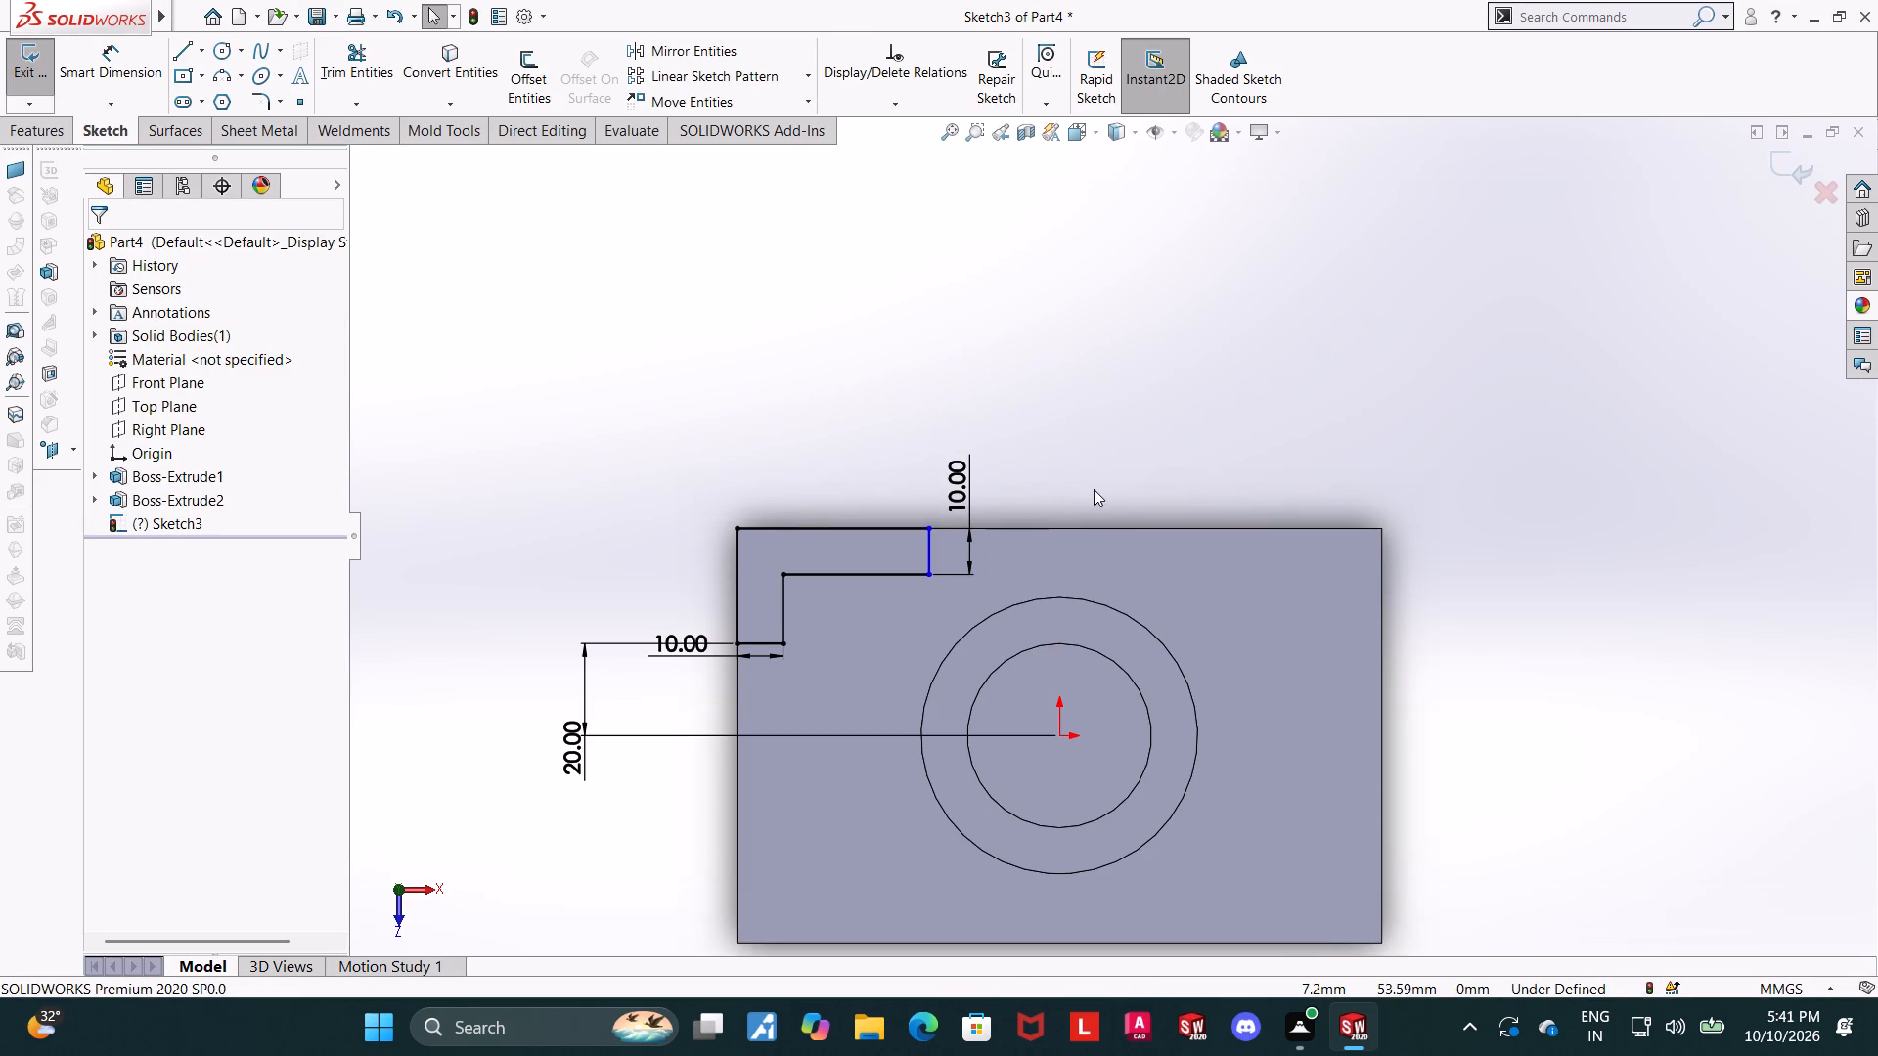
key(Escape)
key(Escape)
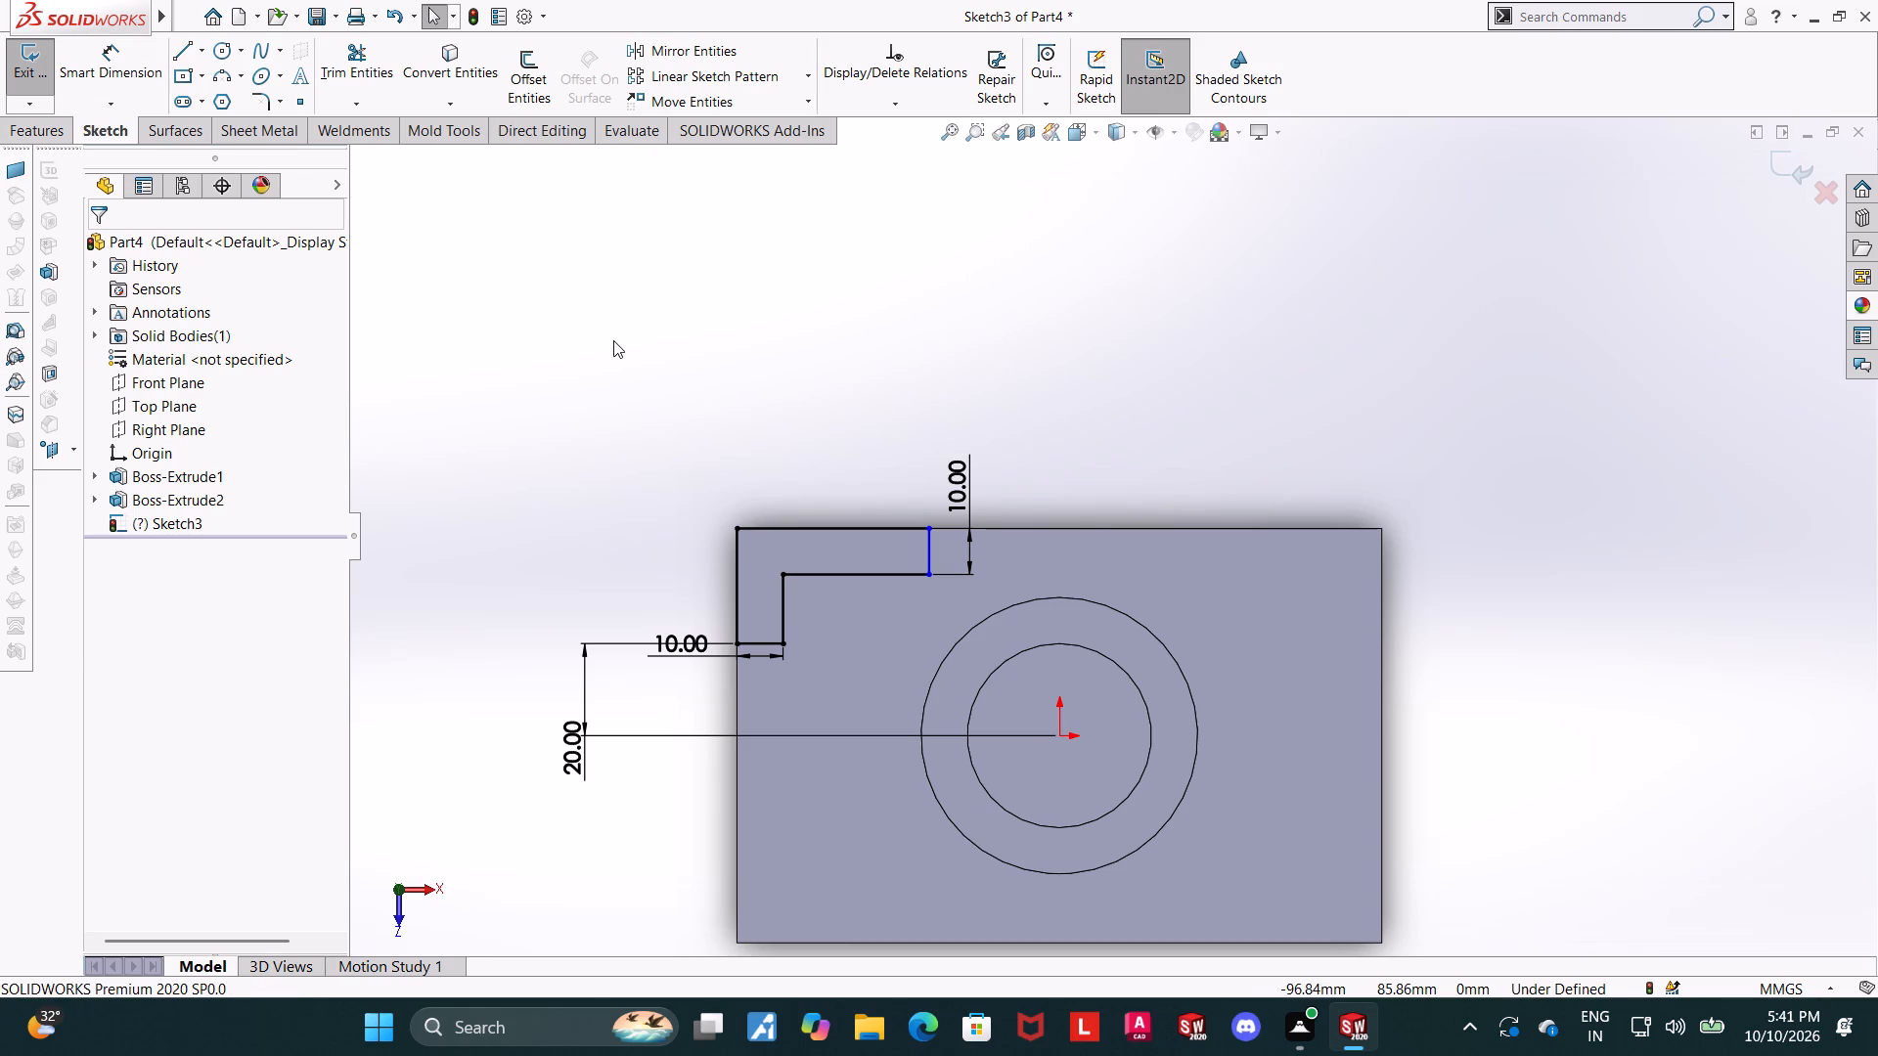
Draw a horizontal centerline about 49 mm long from the origin toward the block's right edge.
scroll(854, 664, up, 2)
scroll(1012, 837, down, 2)
key(Escape)
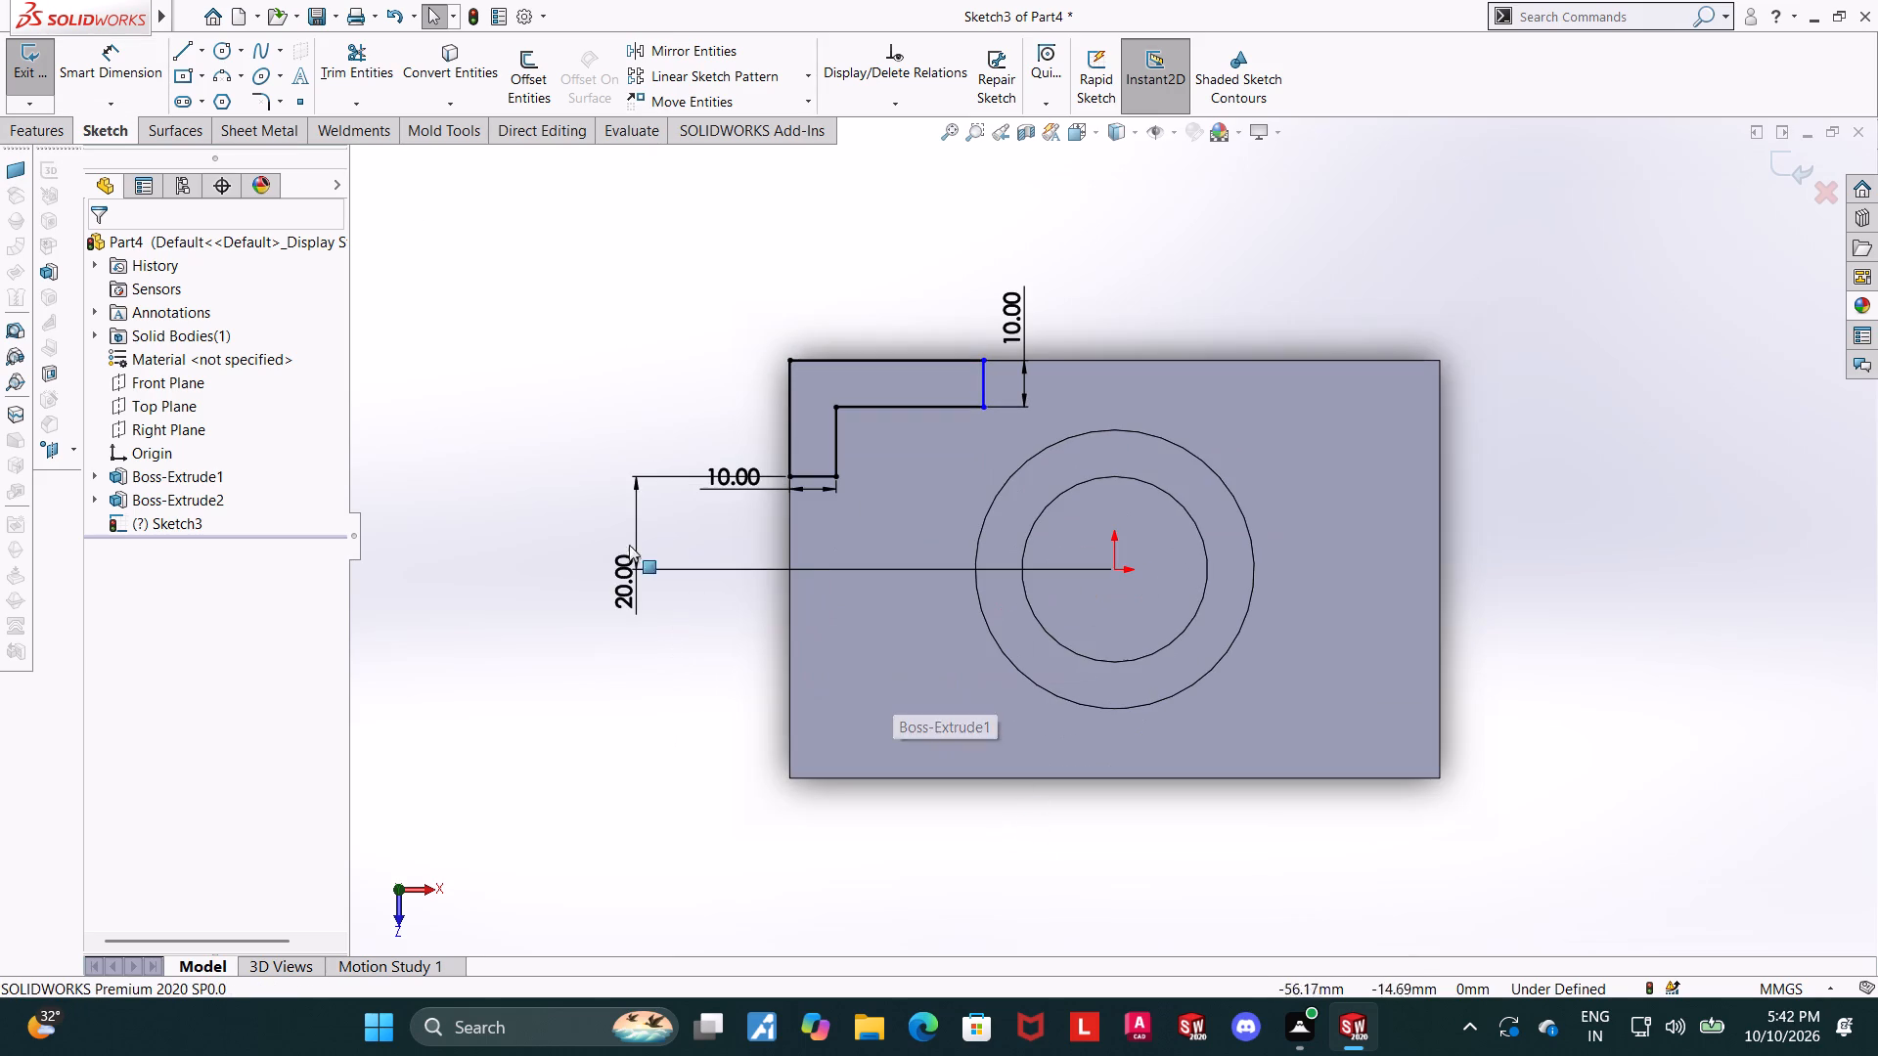
key(Escape)
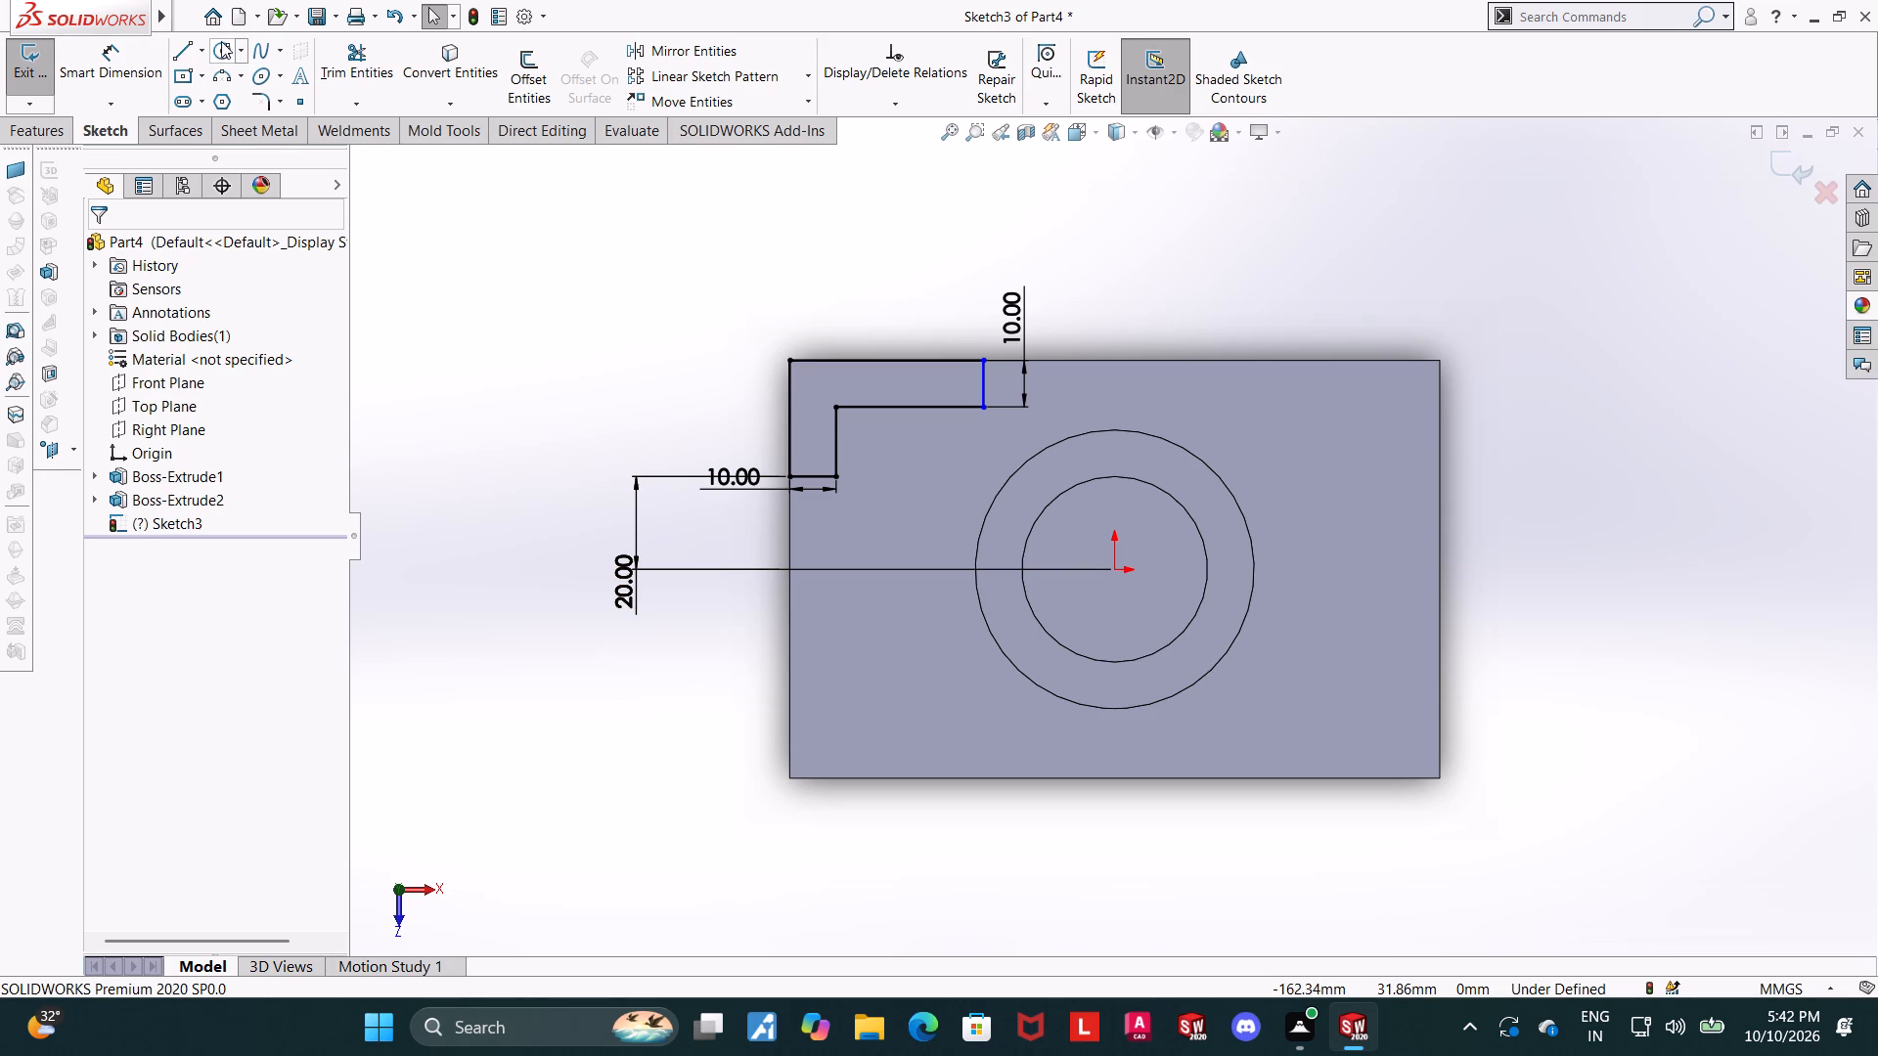
click(201, 55)
click(207, 107)
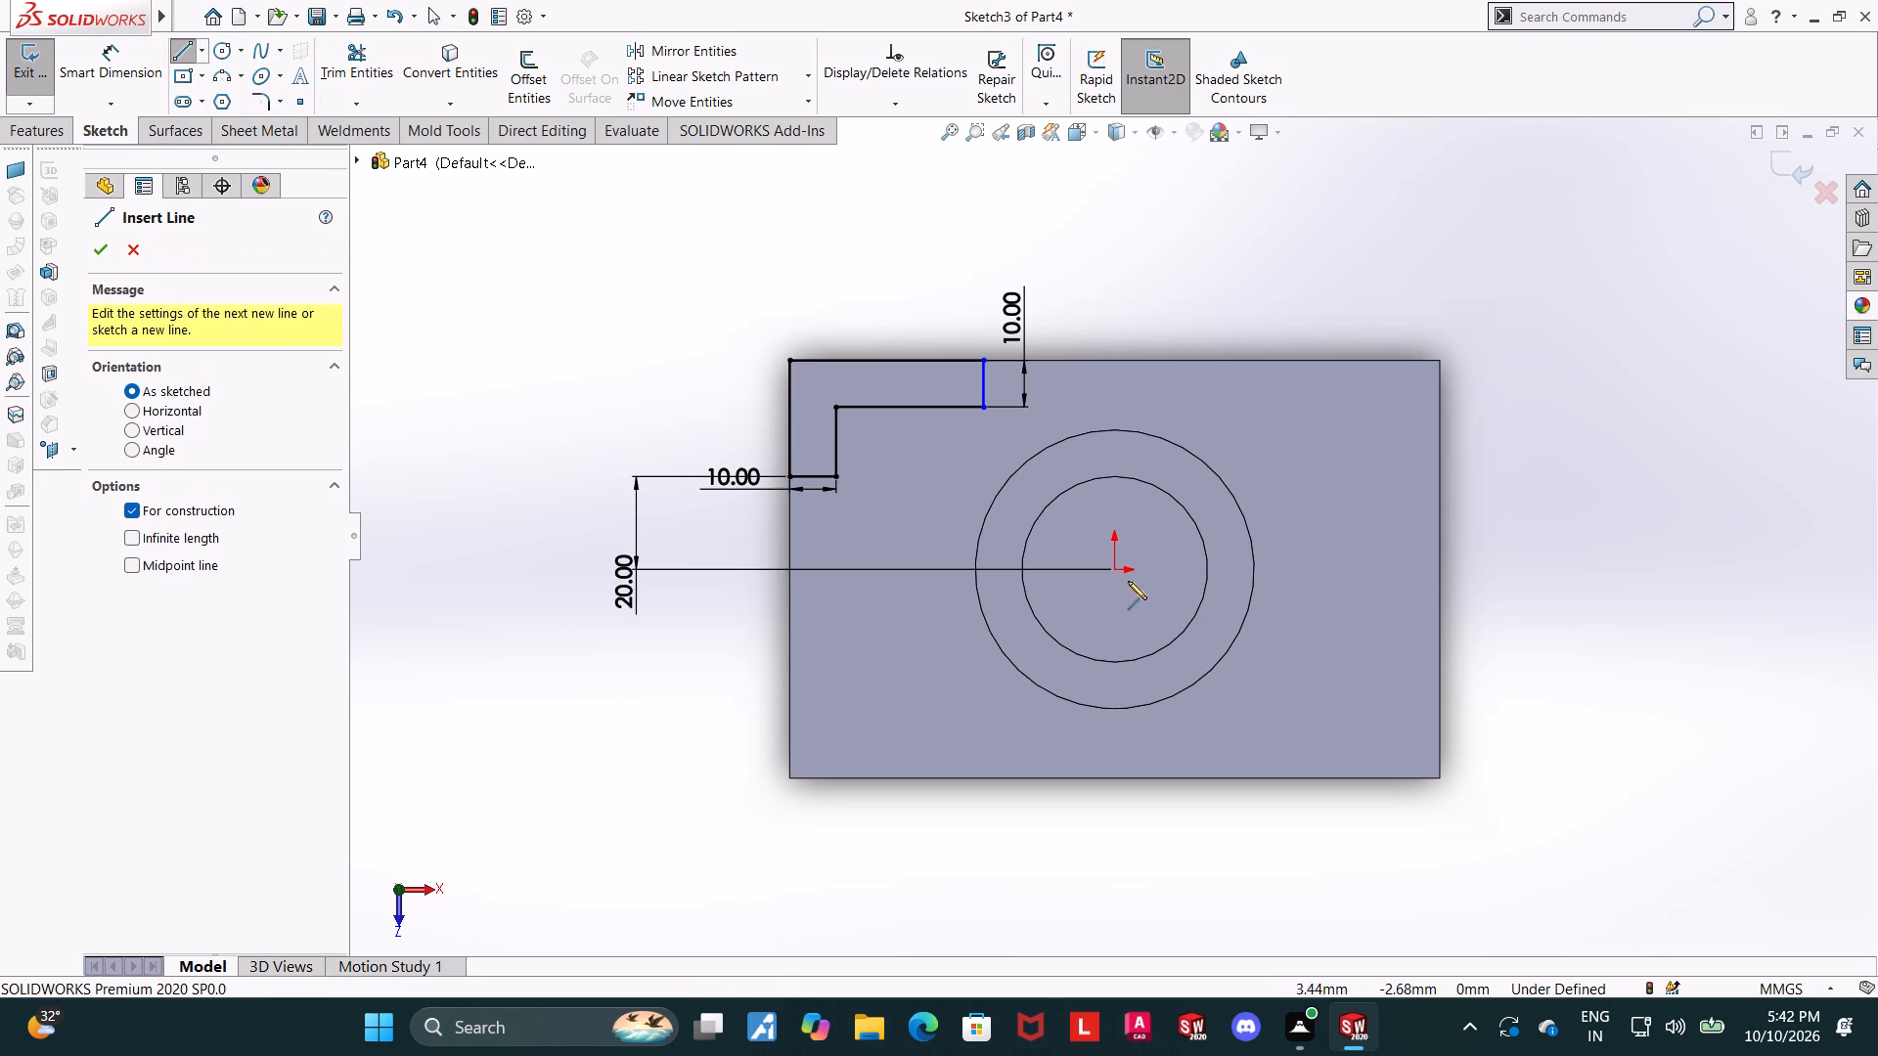
click(1112, 573)
click(1342, 565)
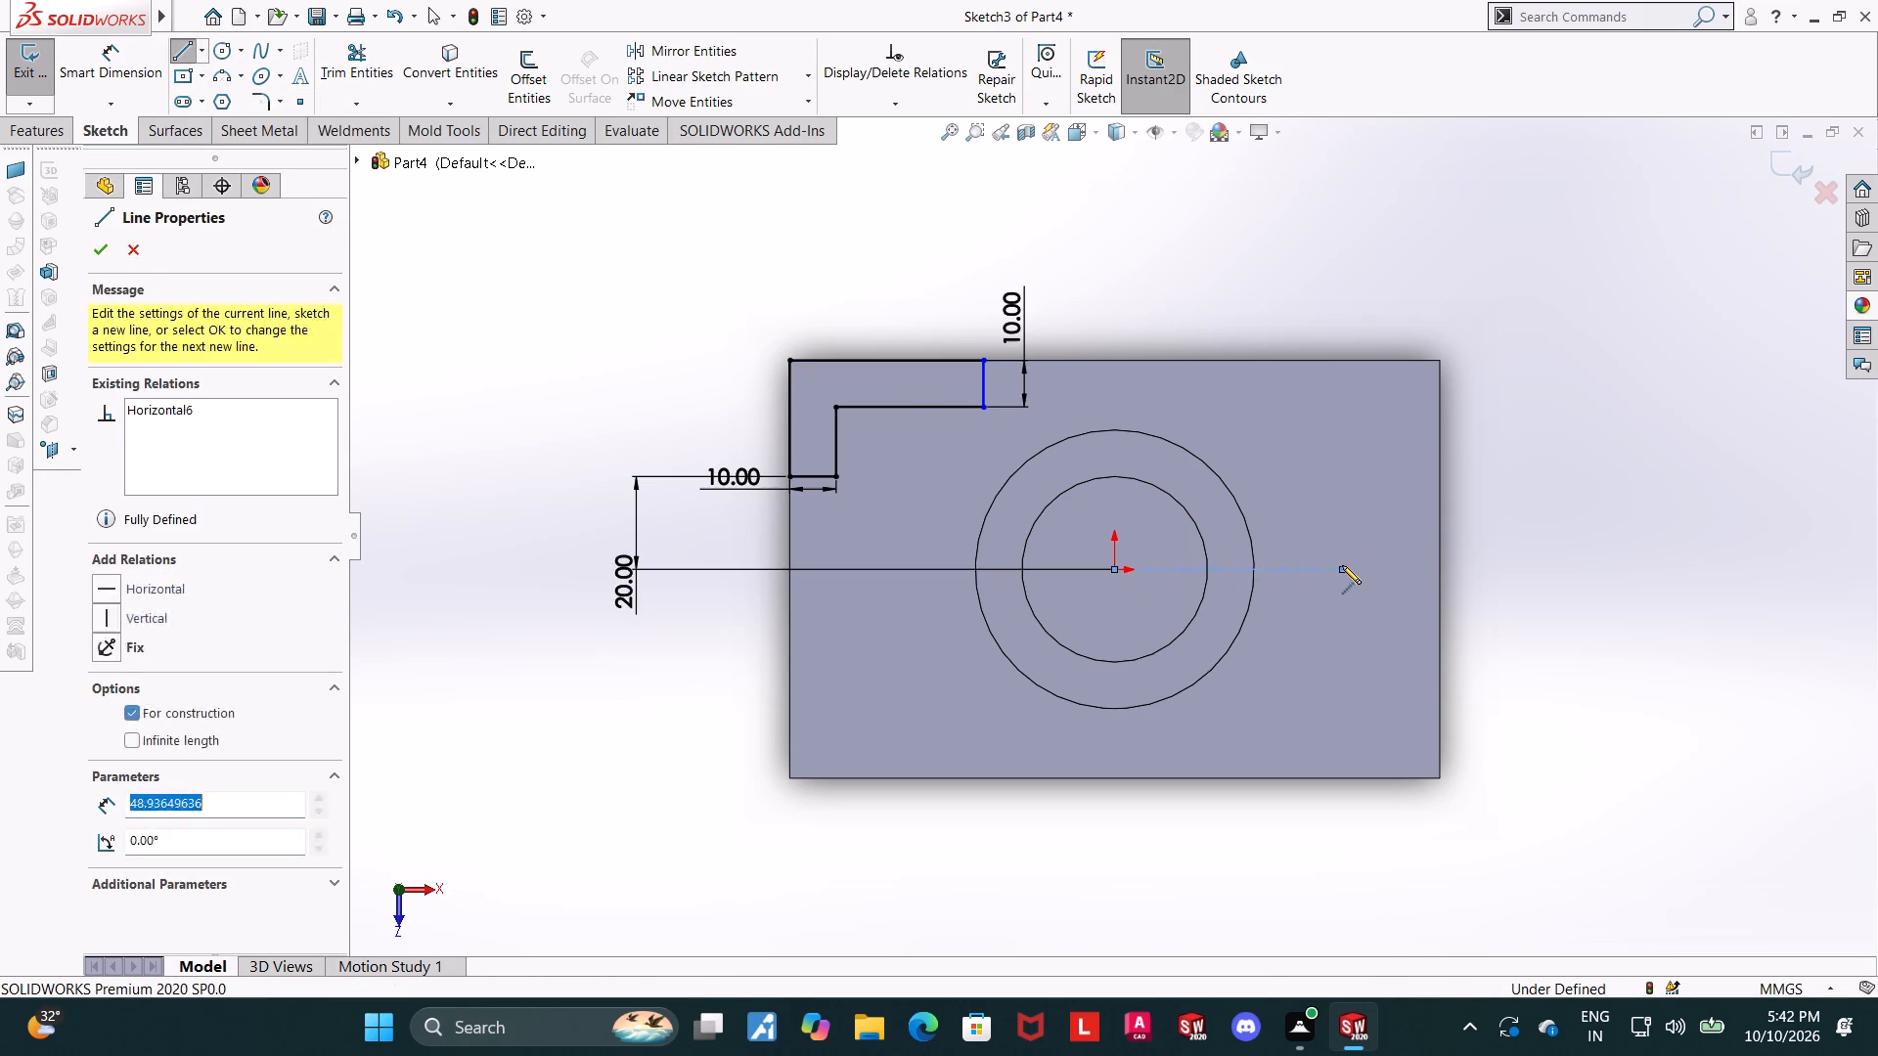
key(Escape)
key(Escape)
key(Escape)
Mirror all six lines of the L-profile about the horizontal centerline, keeping the original, onto the block's front-left corner.
click(652, 49)
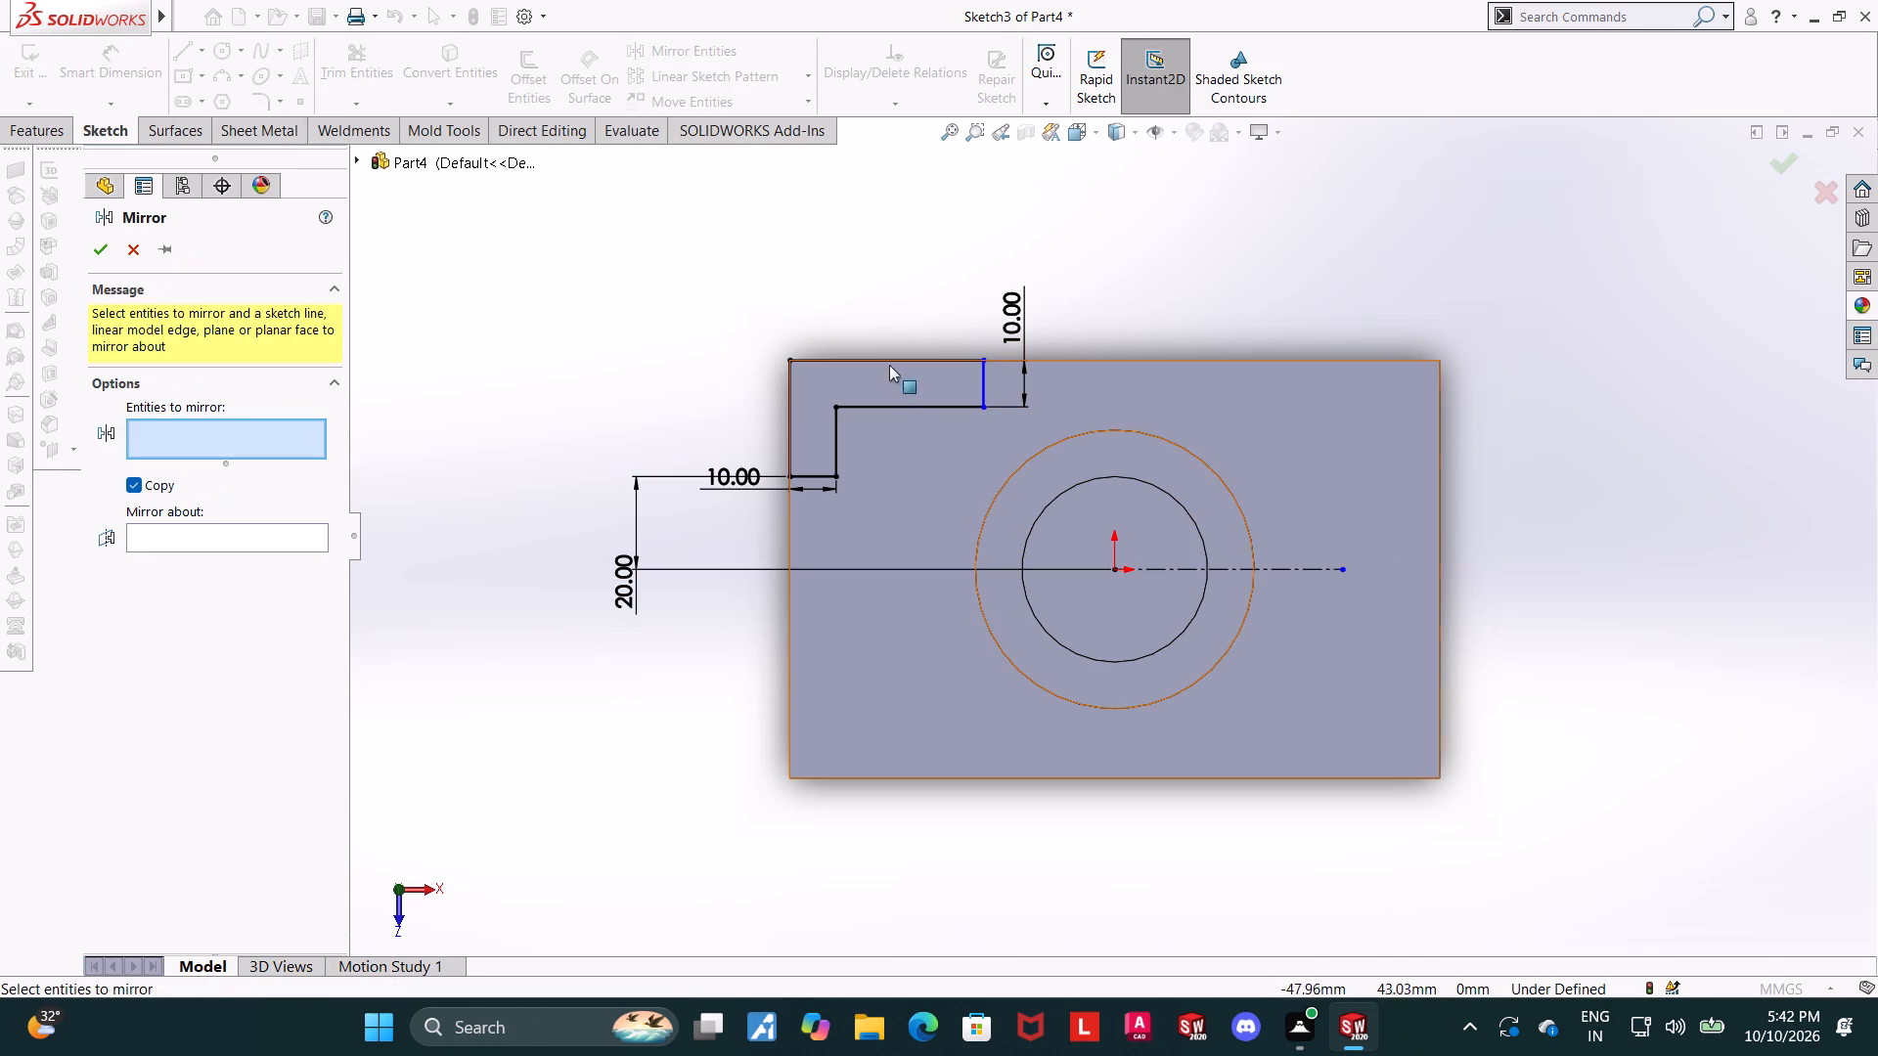
click(882, 358)
click(794, 393)
click(813, 477)
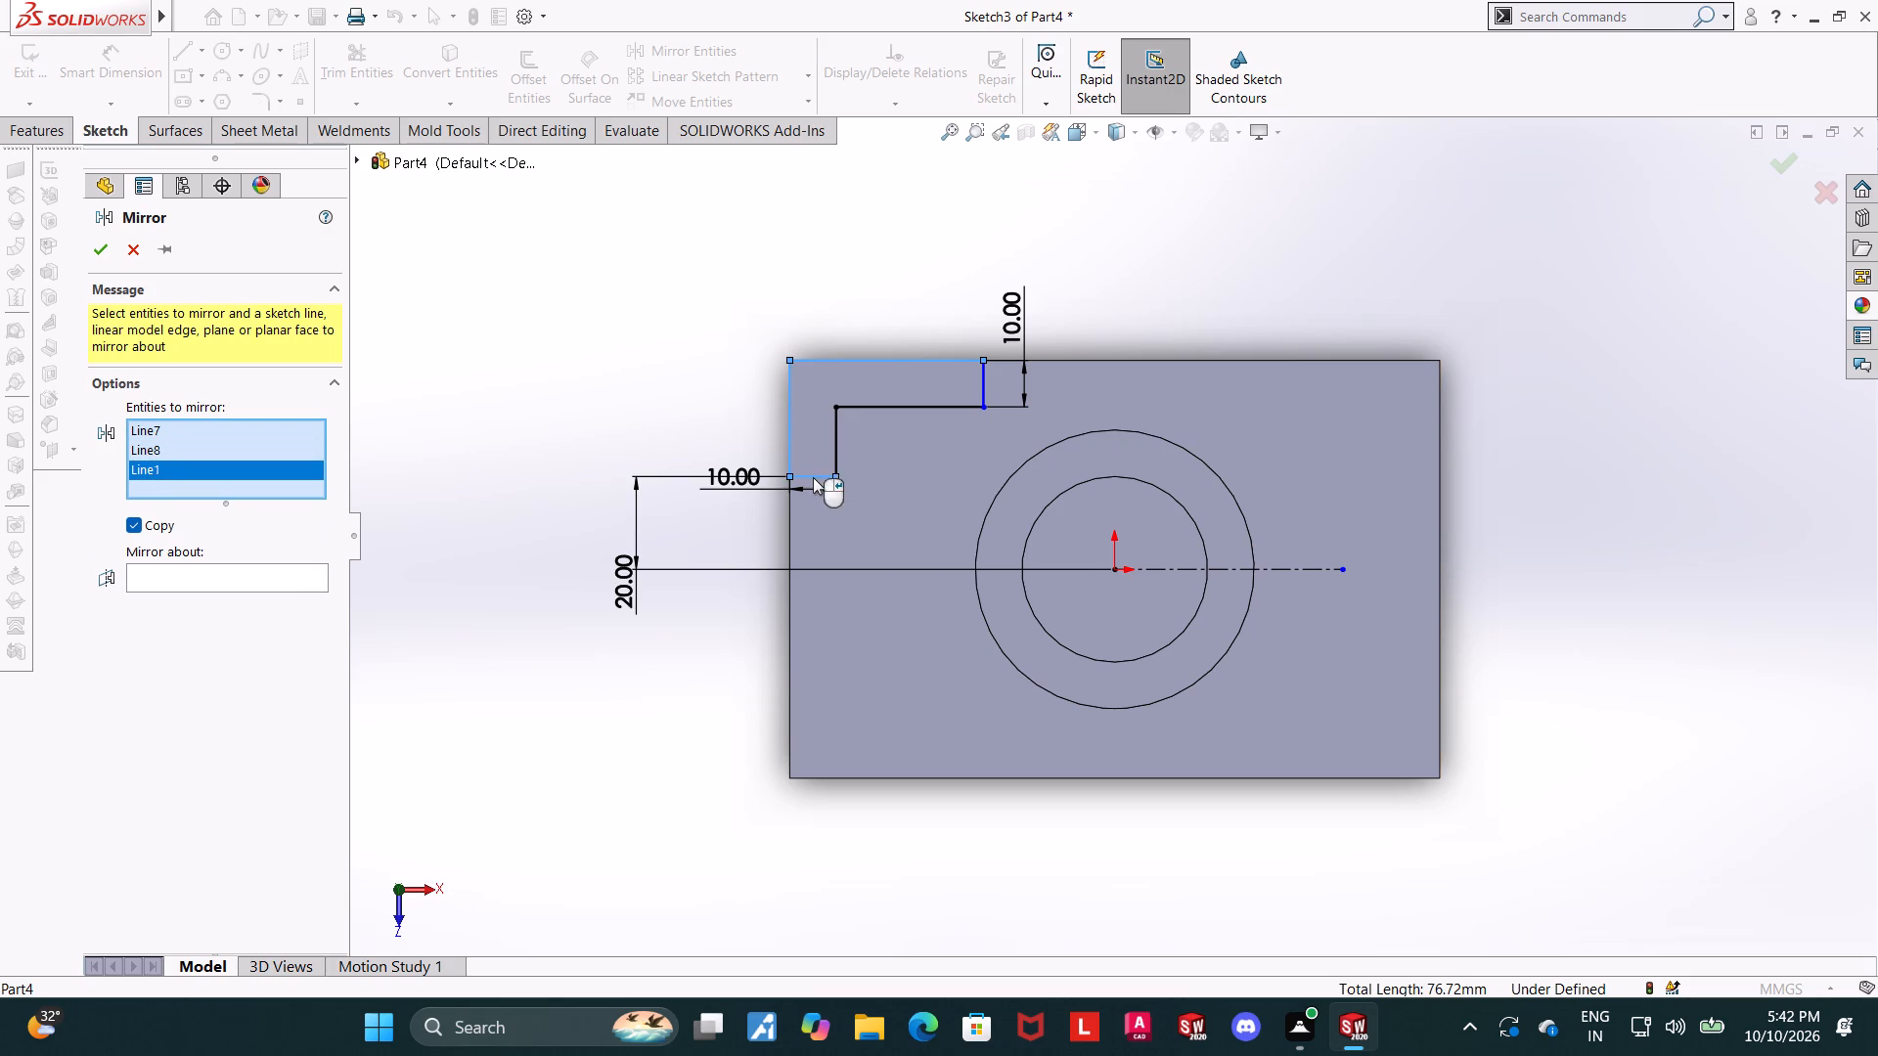
click(837, 450)
click(909, 404)
click(979, 387)
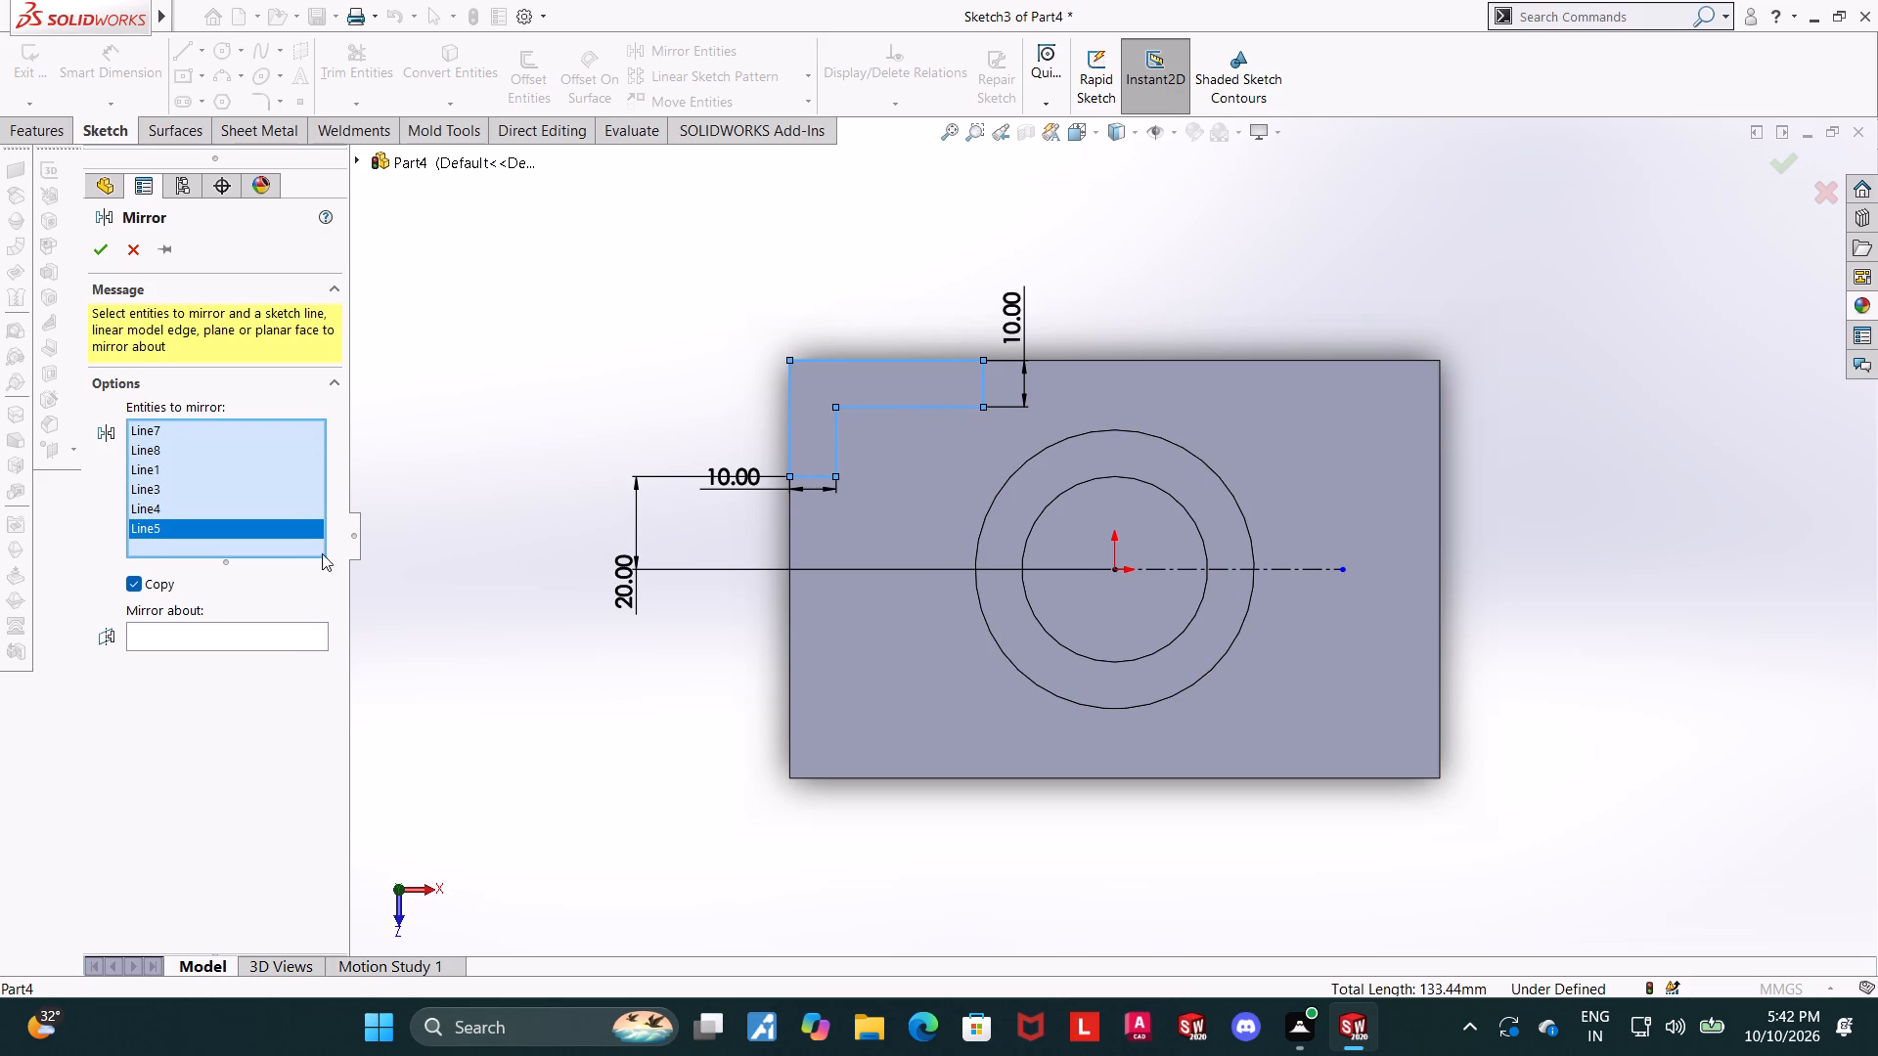
click(178, 626)
click(1326, 568)
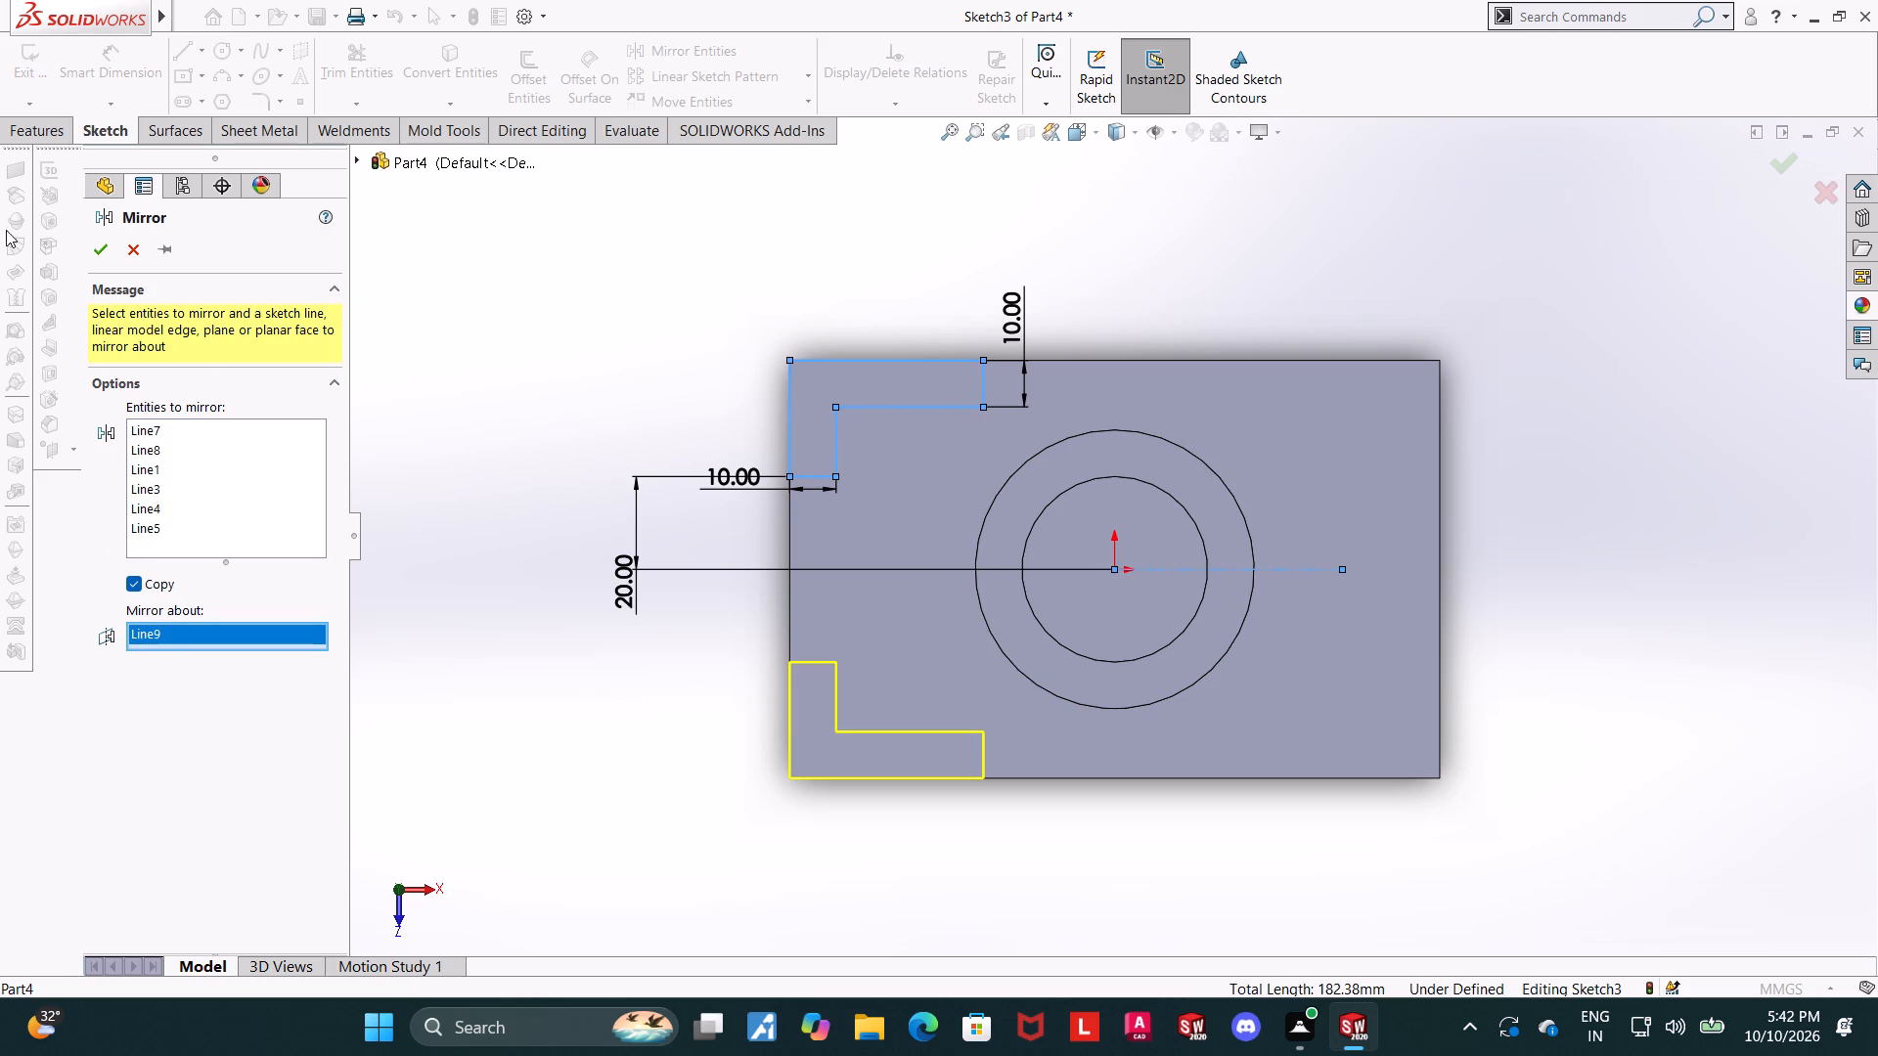
click(94, 240)
key(Escape)
key(Escape)
Examine the two mirrored L-shaped corner profiles and the ring boss from above and at an angle.
click(116, 79)
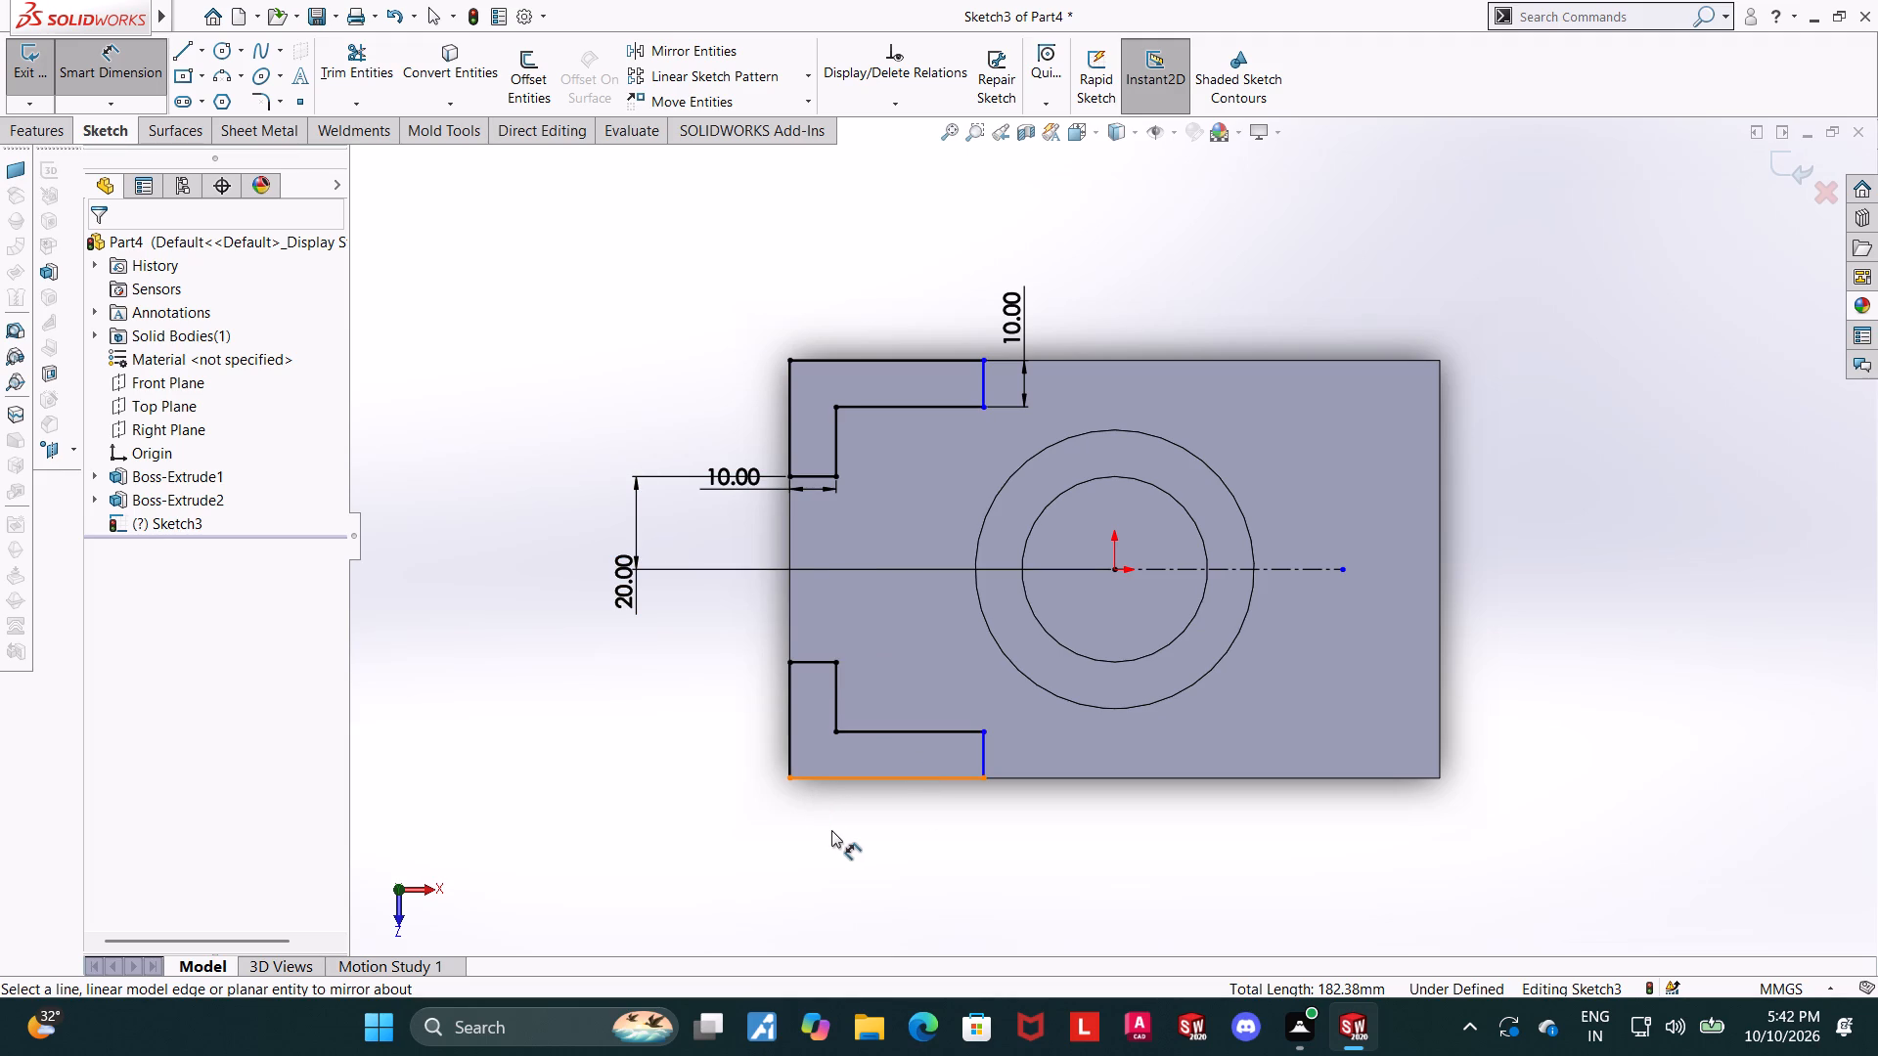
scroll(831, 830, up, 1)
scroll(831, 823, down, 1)
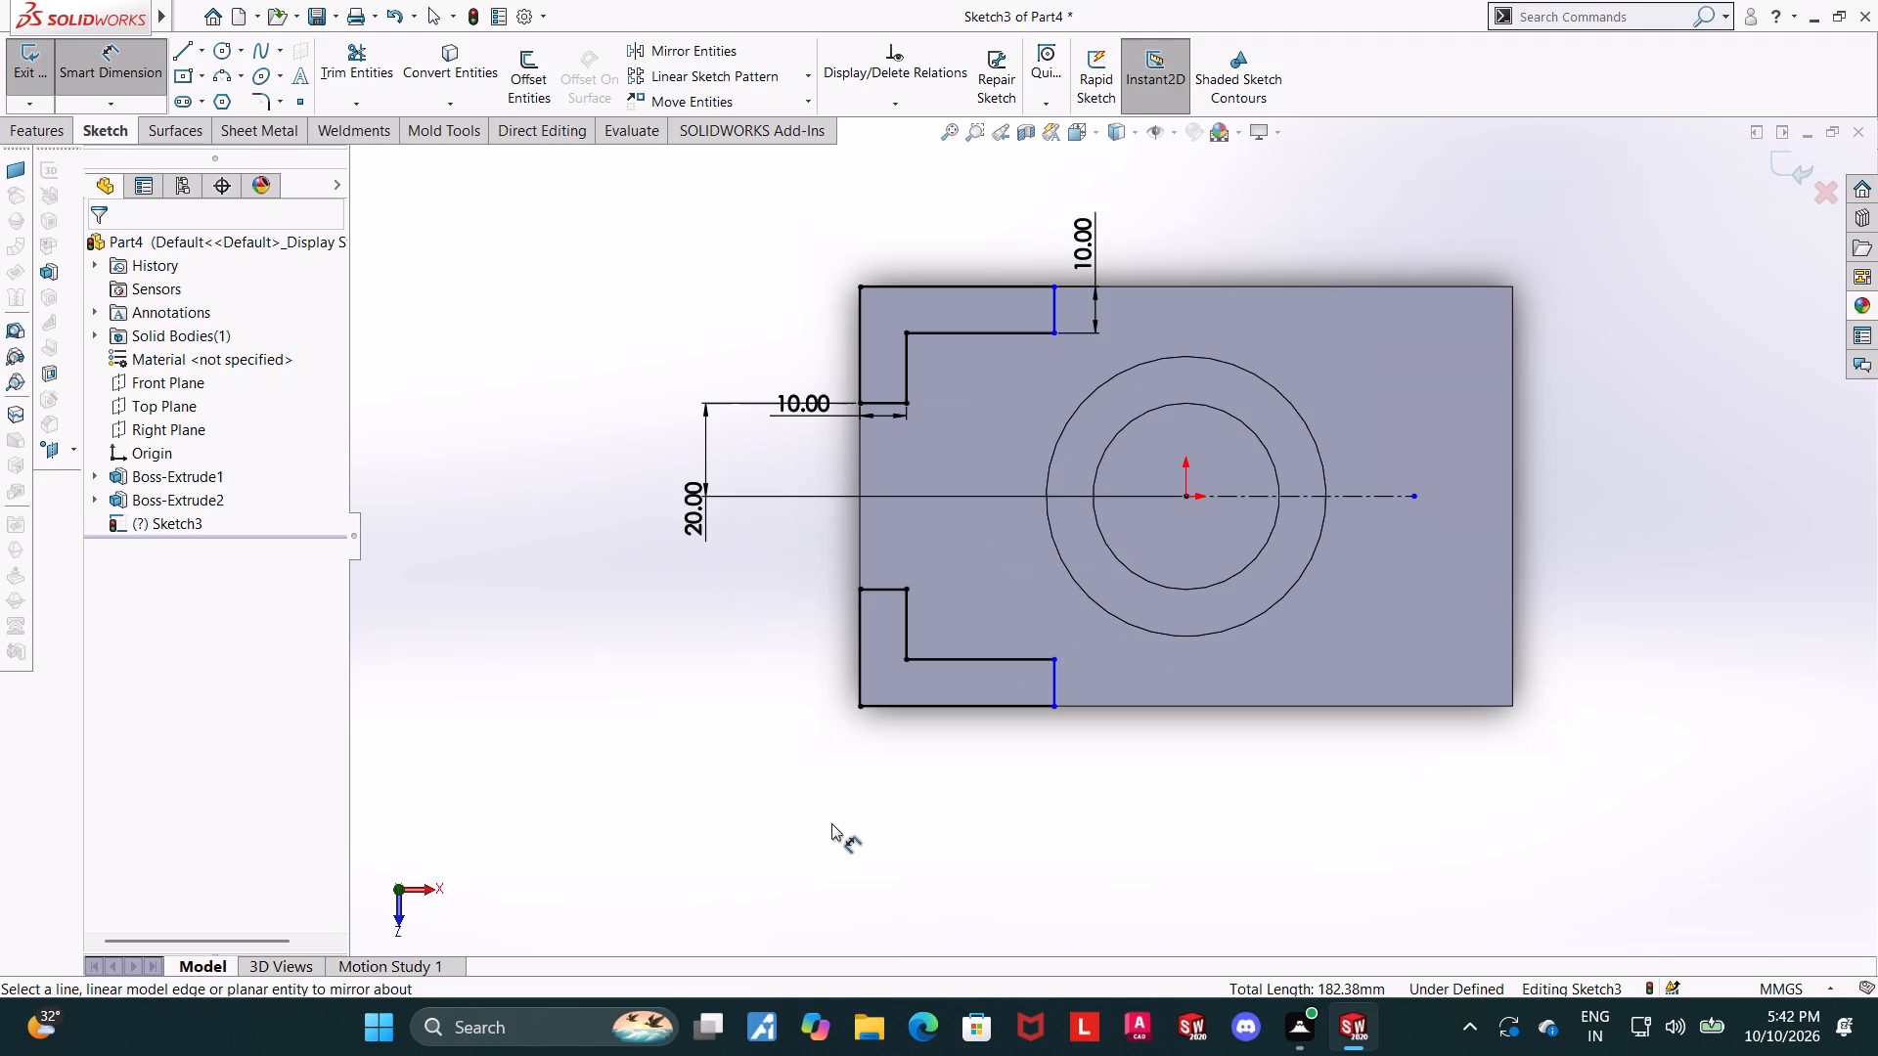
scroll(831, 823, down, 1)
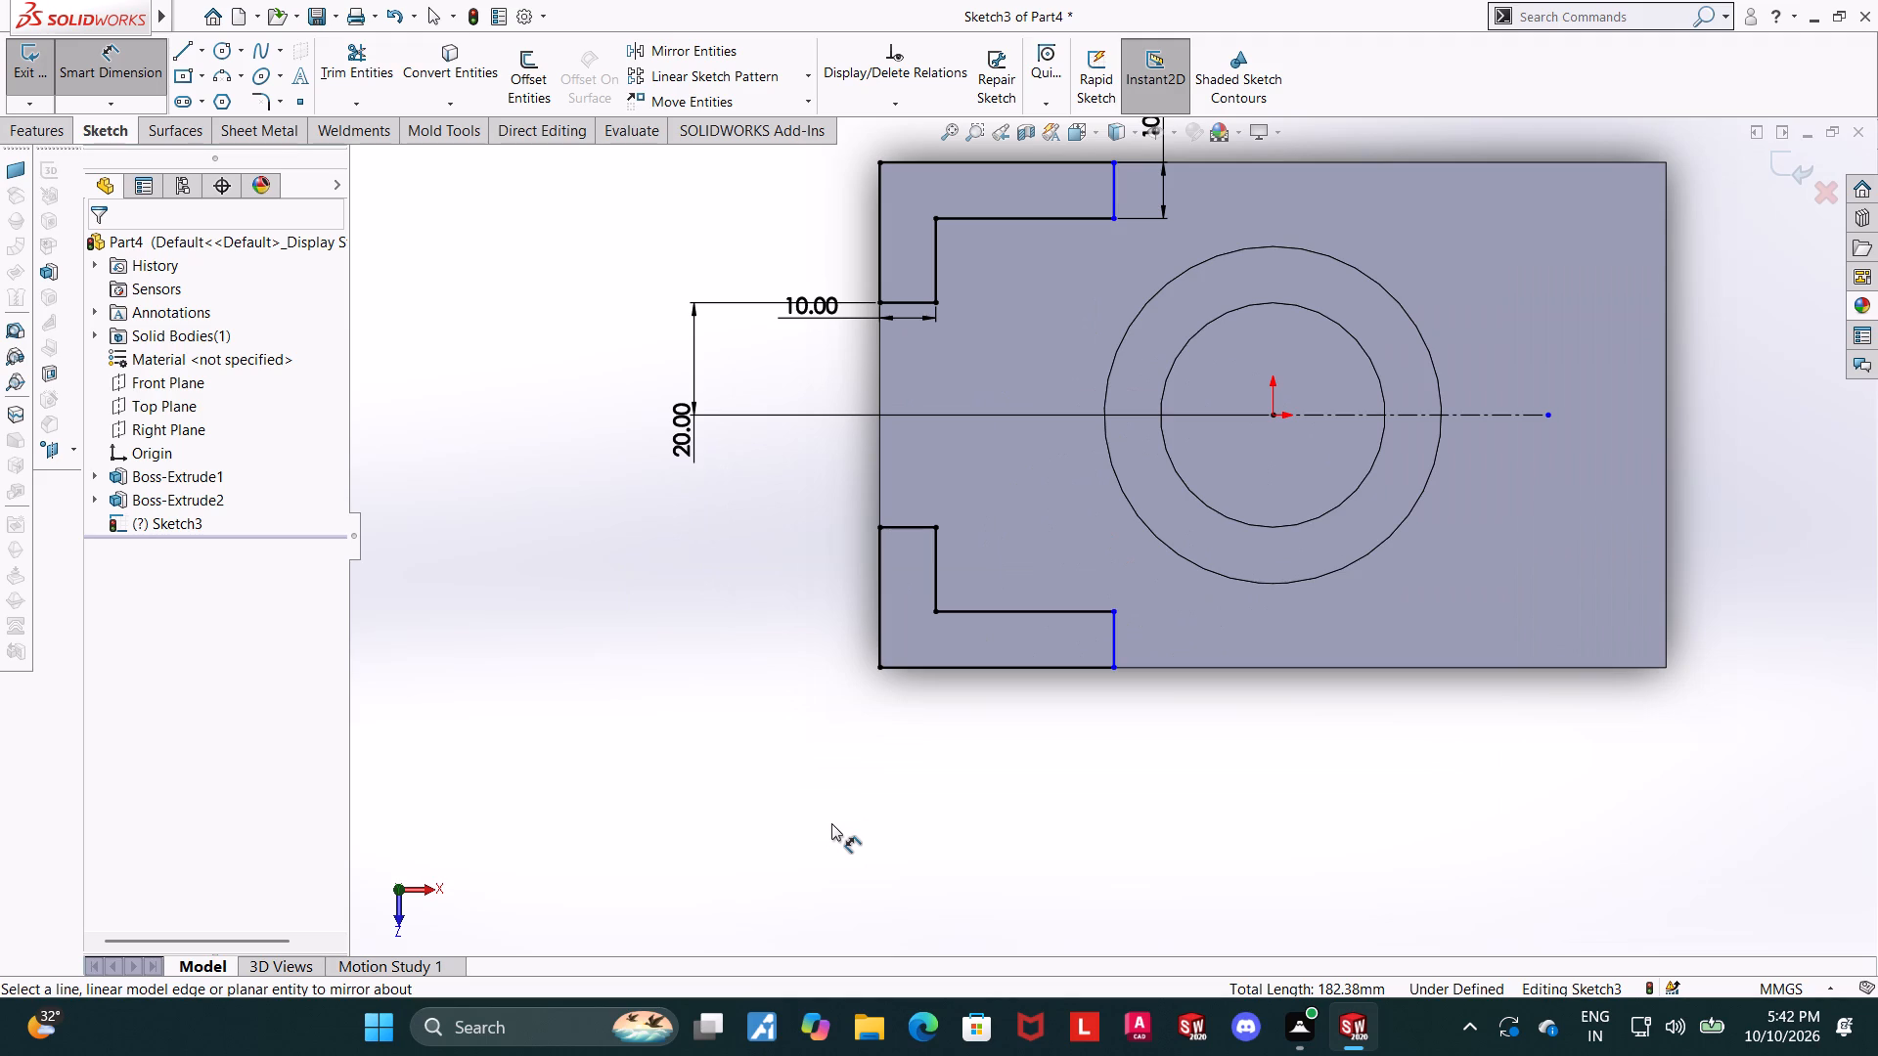
scroll(1259, 690, up, 2)
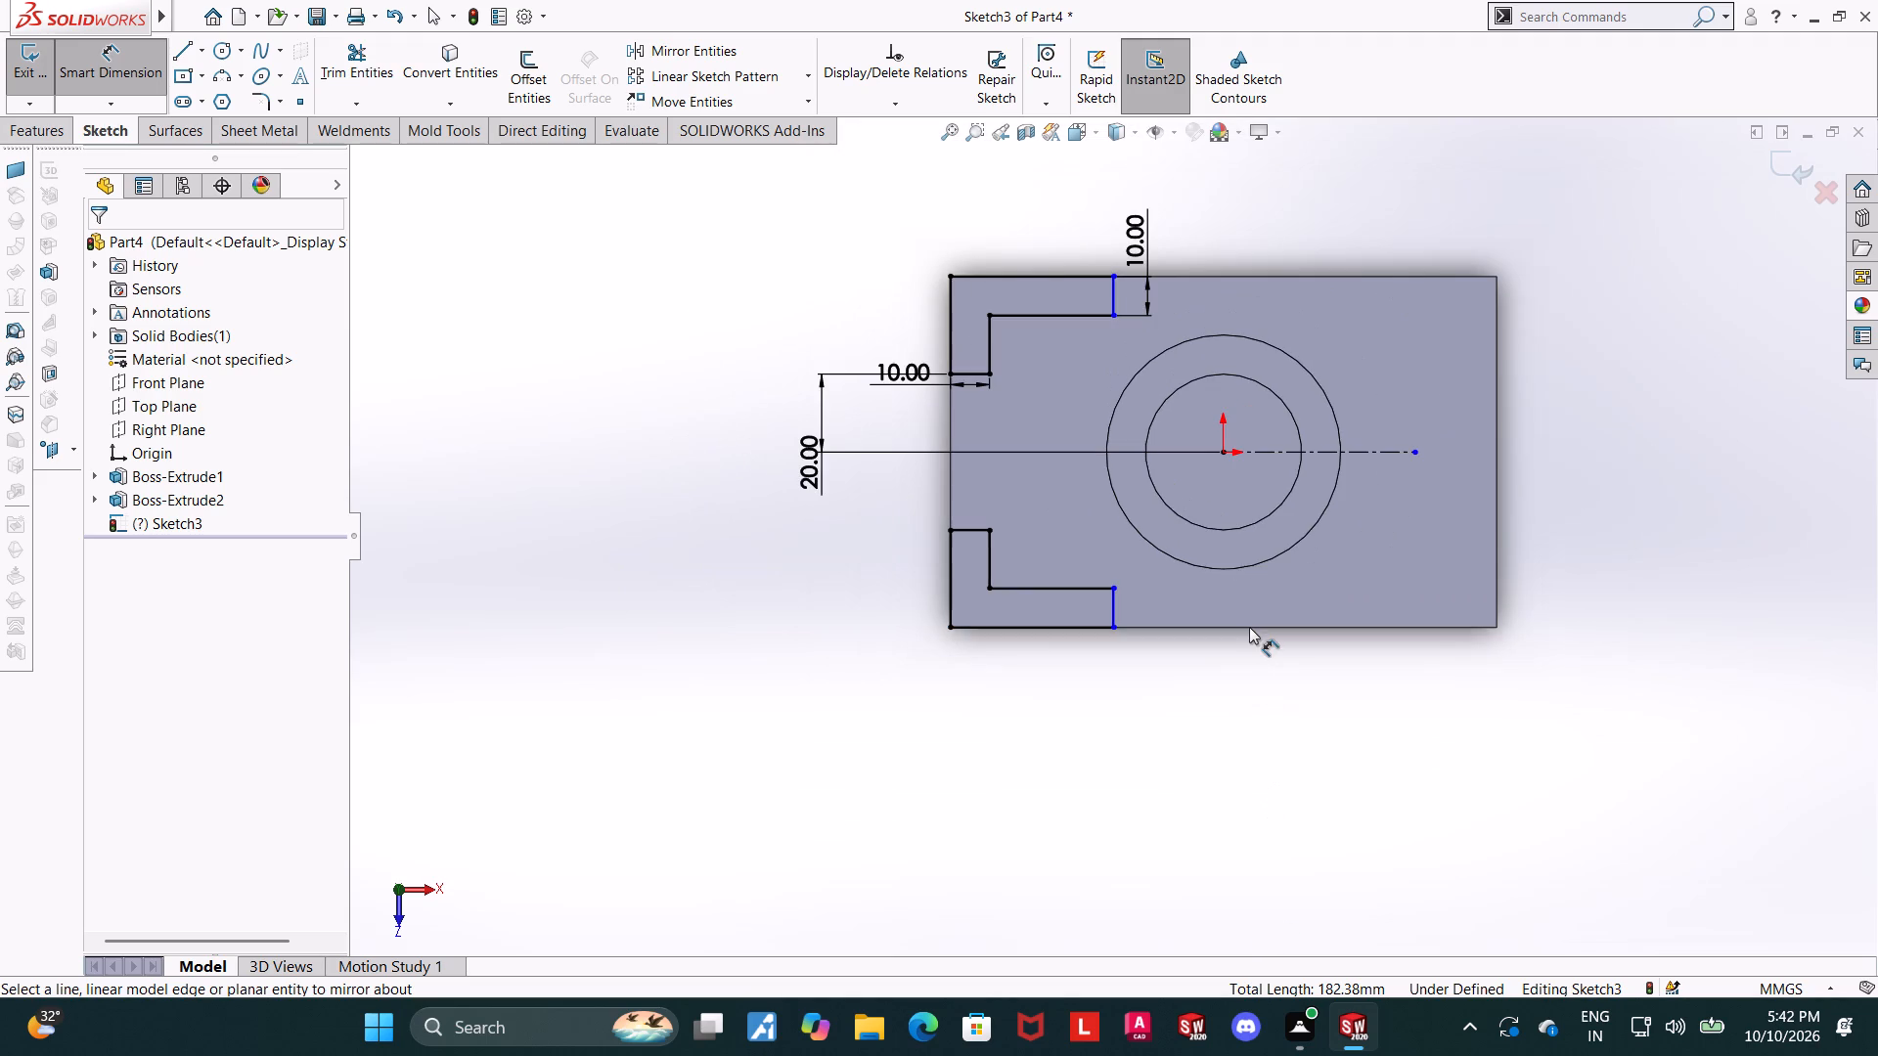
scroll(1248, 633, down, 1)
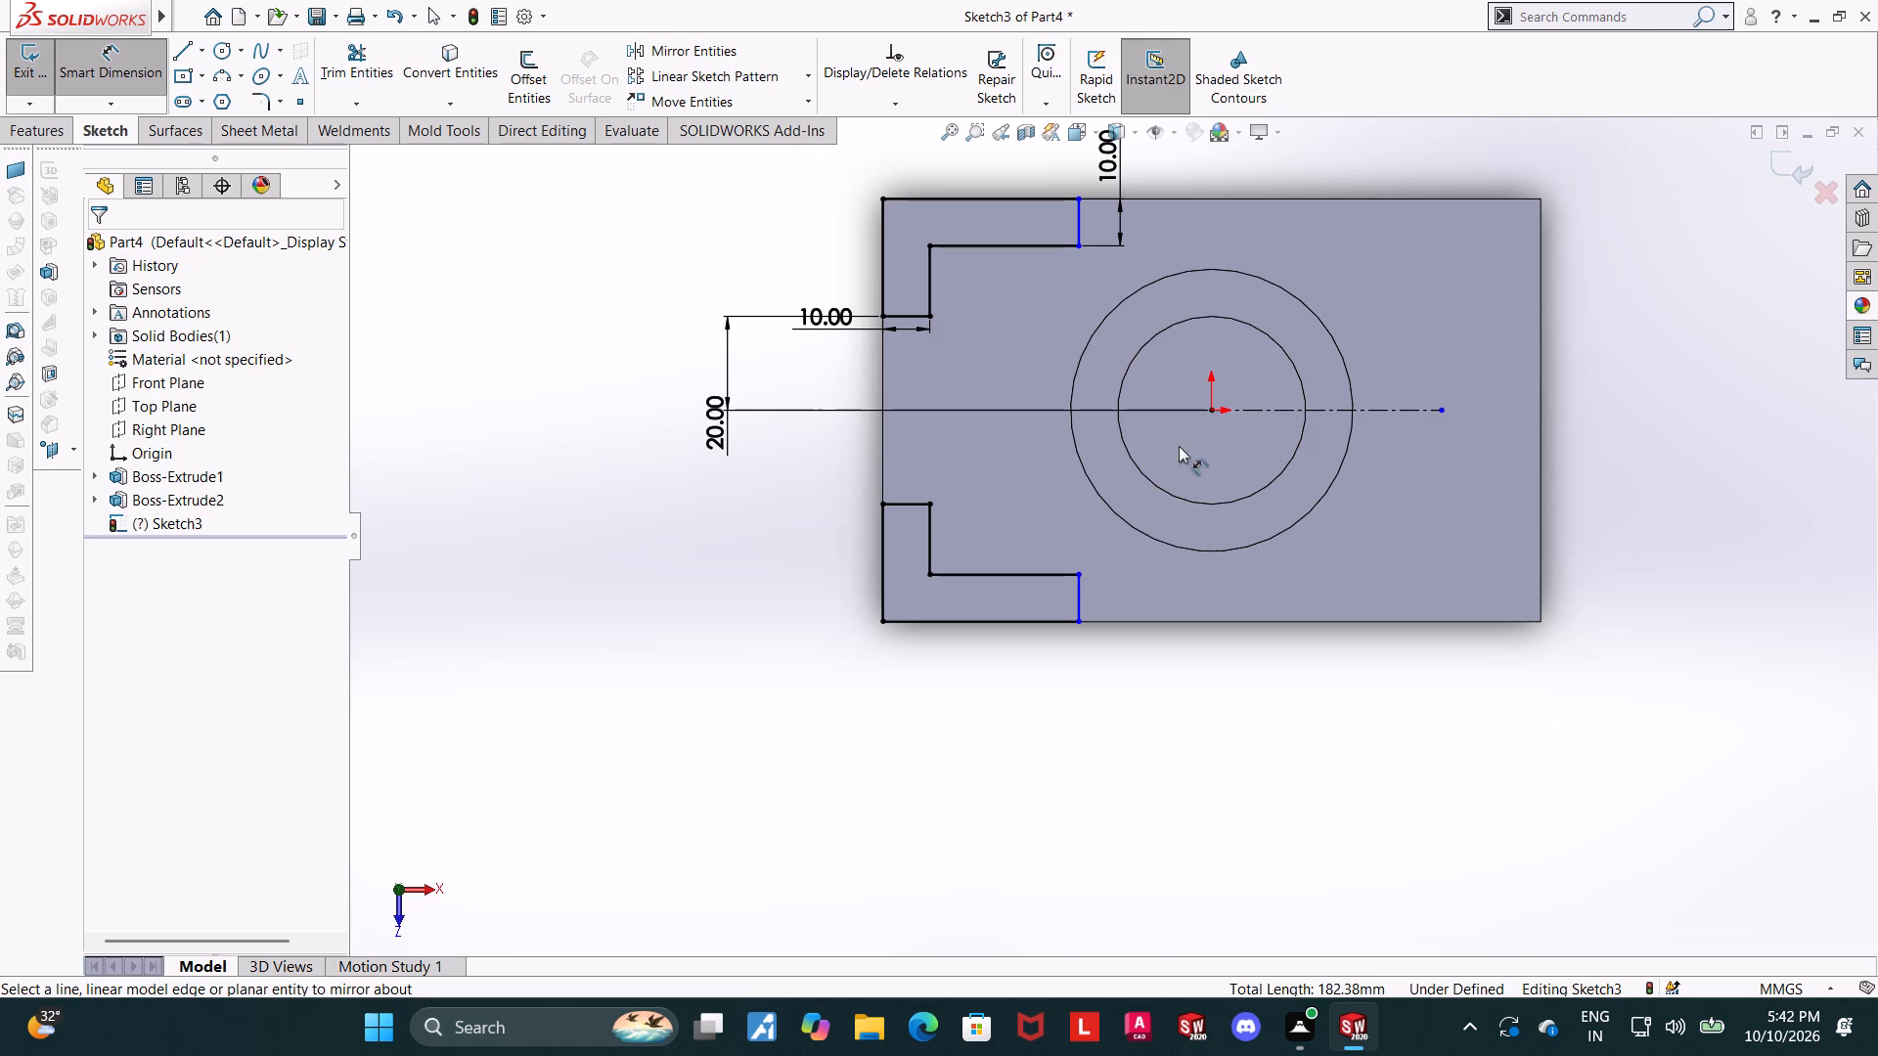
scroll(1095, 557, up, 3)
scroll(1095, 557, down, 2)
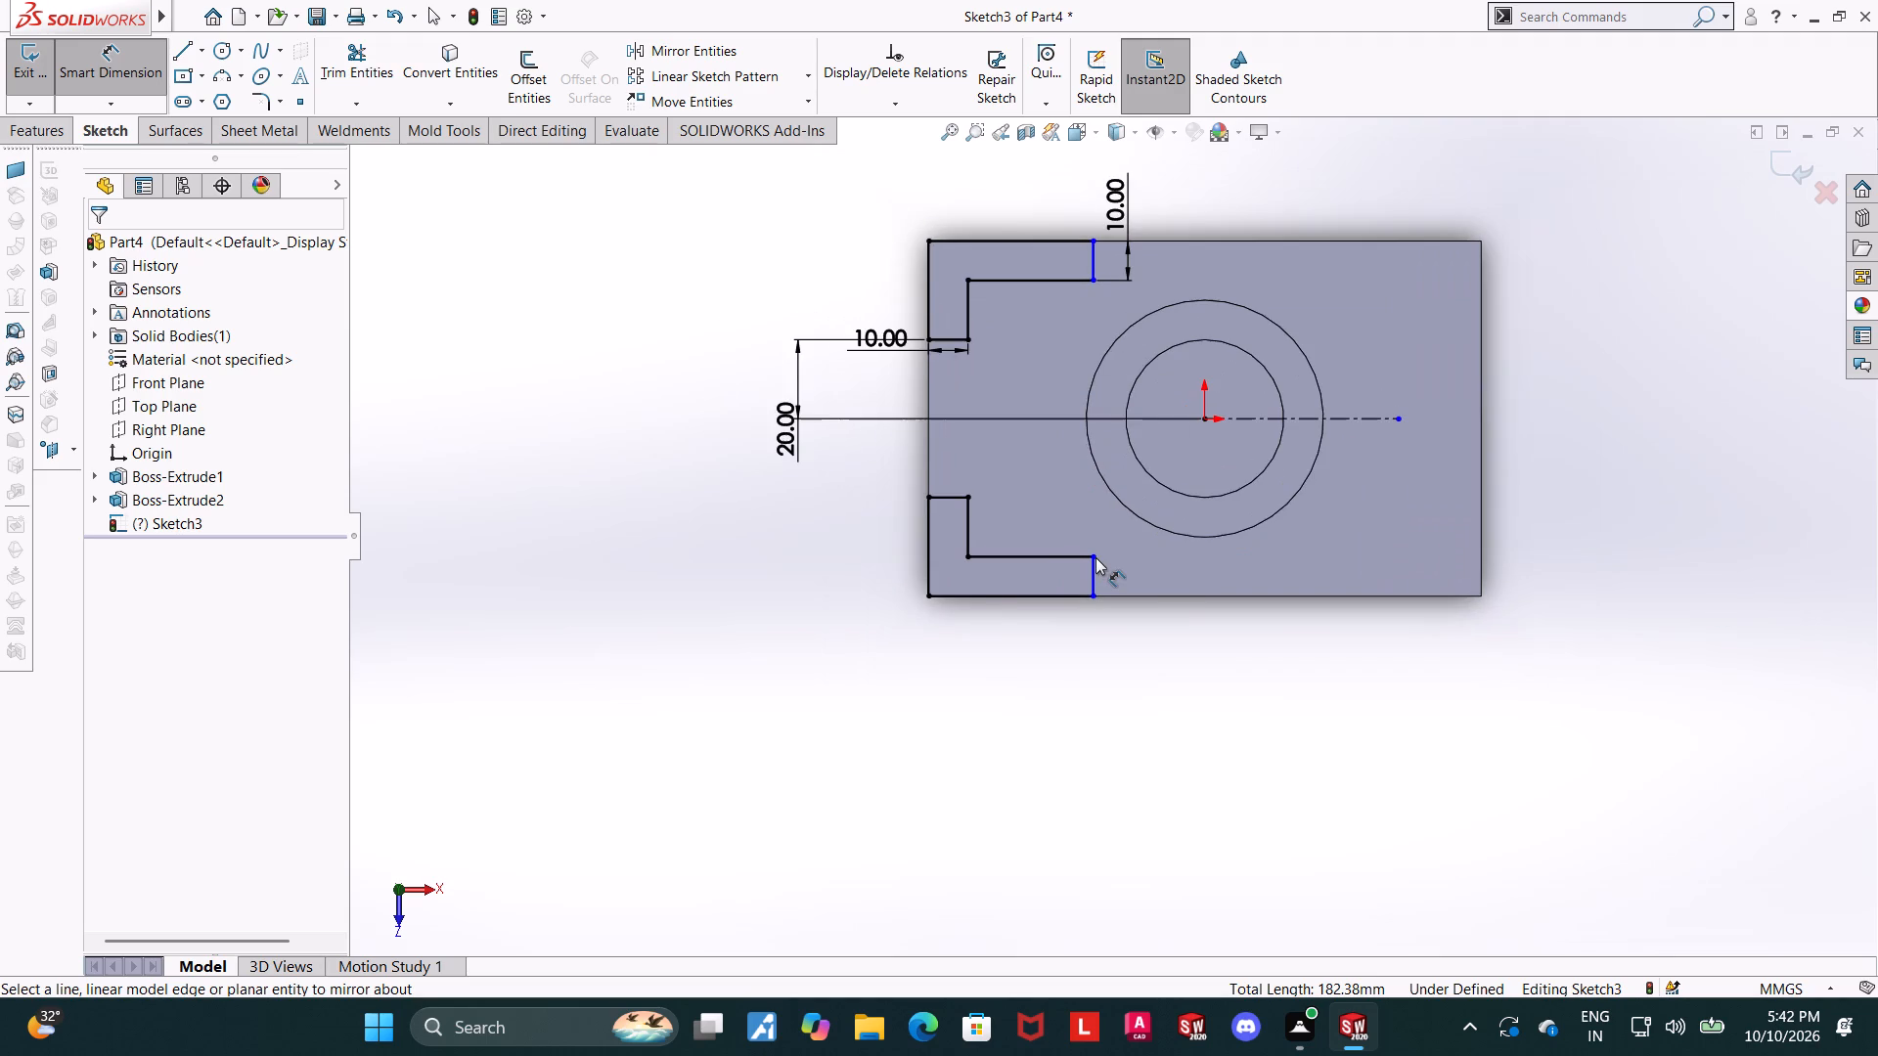
scroll(1095, 557, up, 1)
scroll(1095, 557, down, 1)
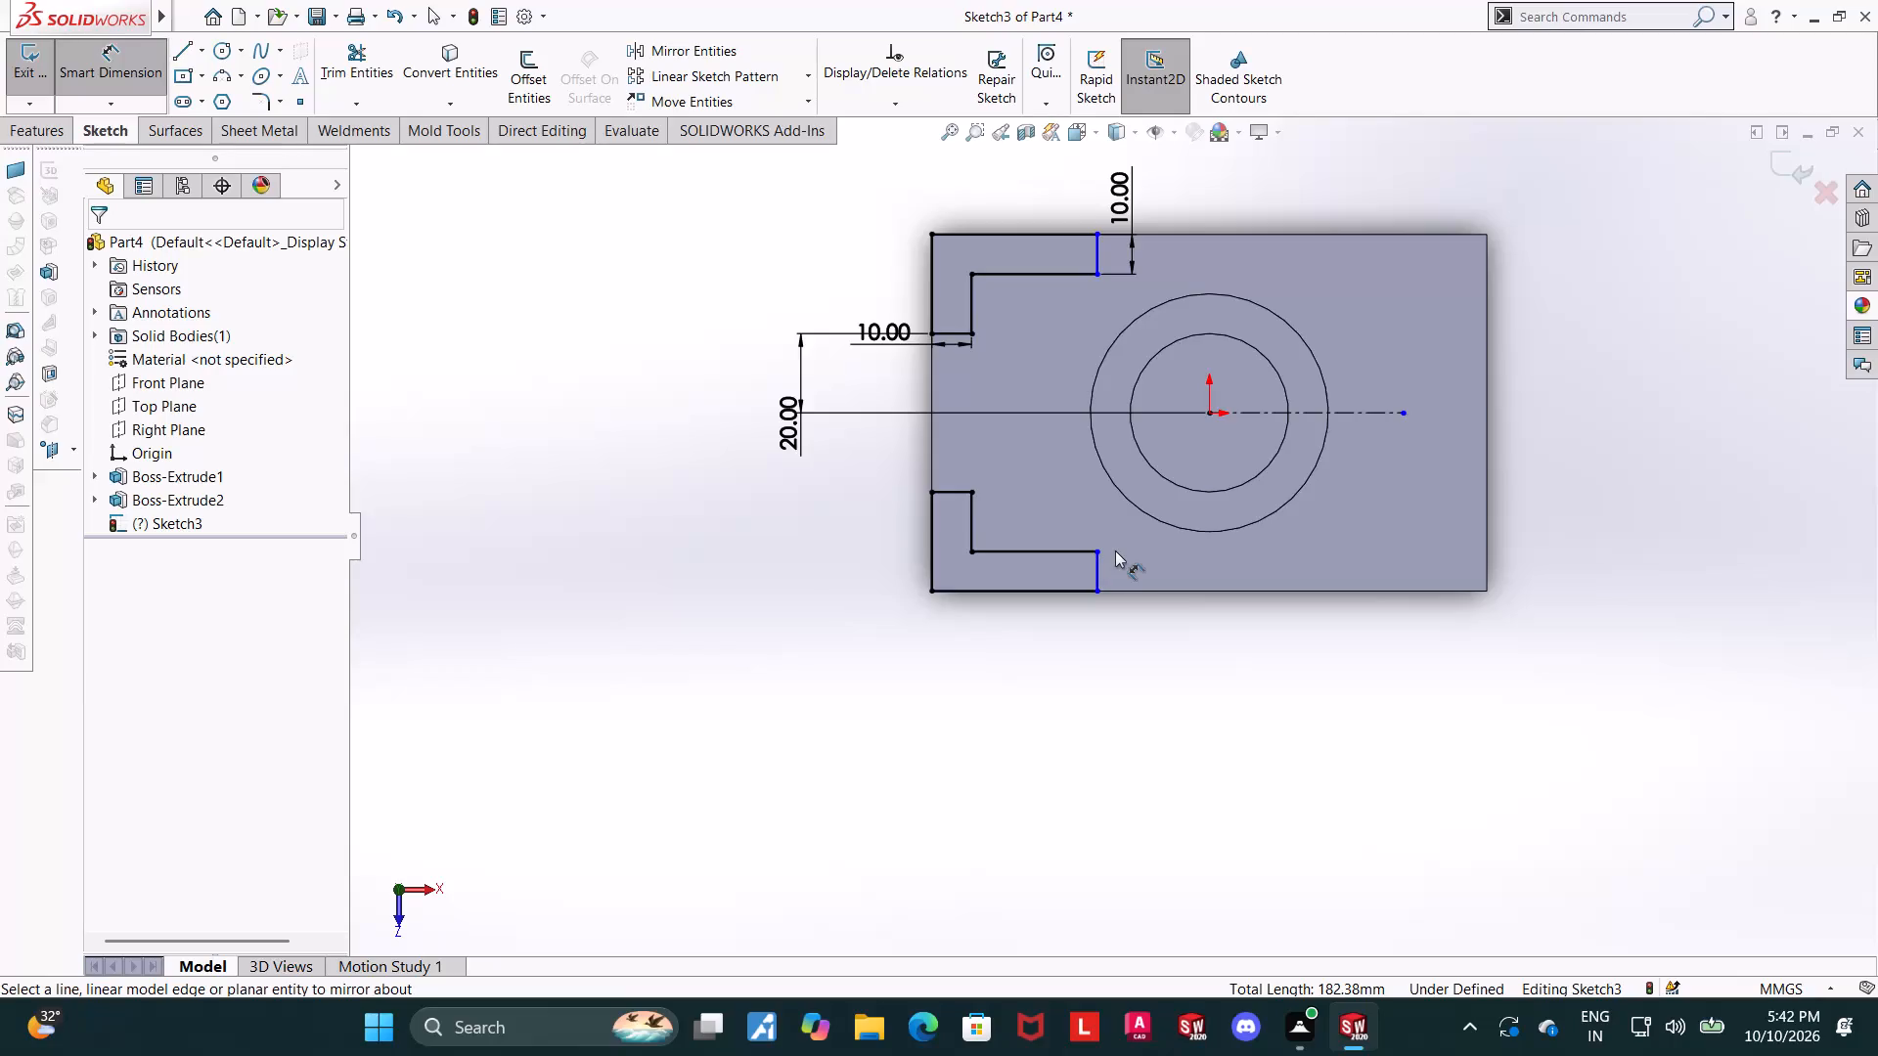
scroll(1115, 550, up, 3)
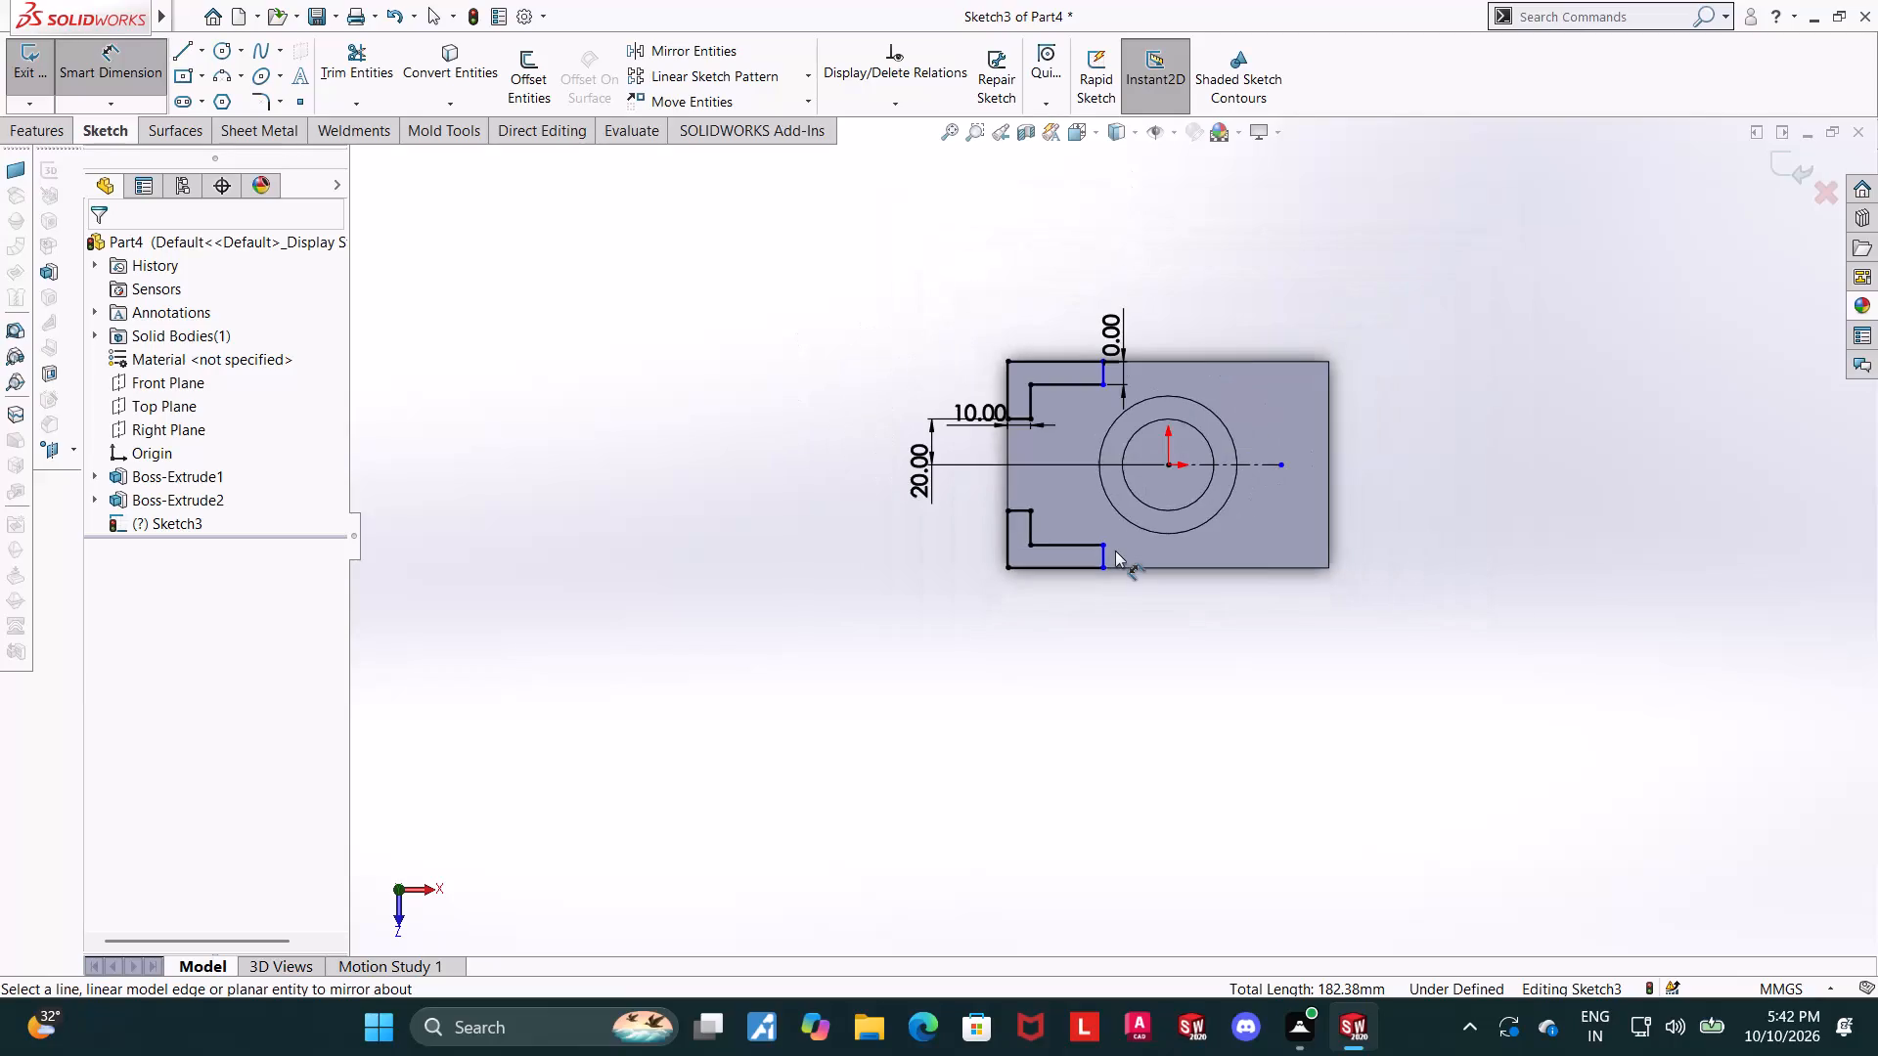
scroll(1140, 547, down, 2)
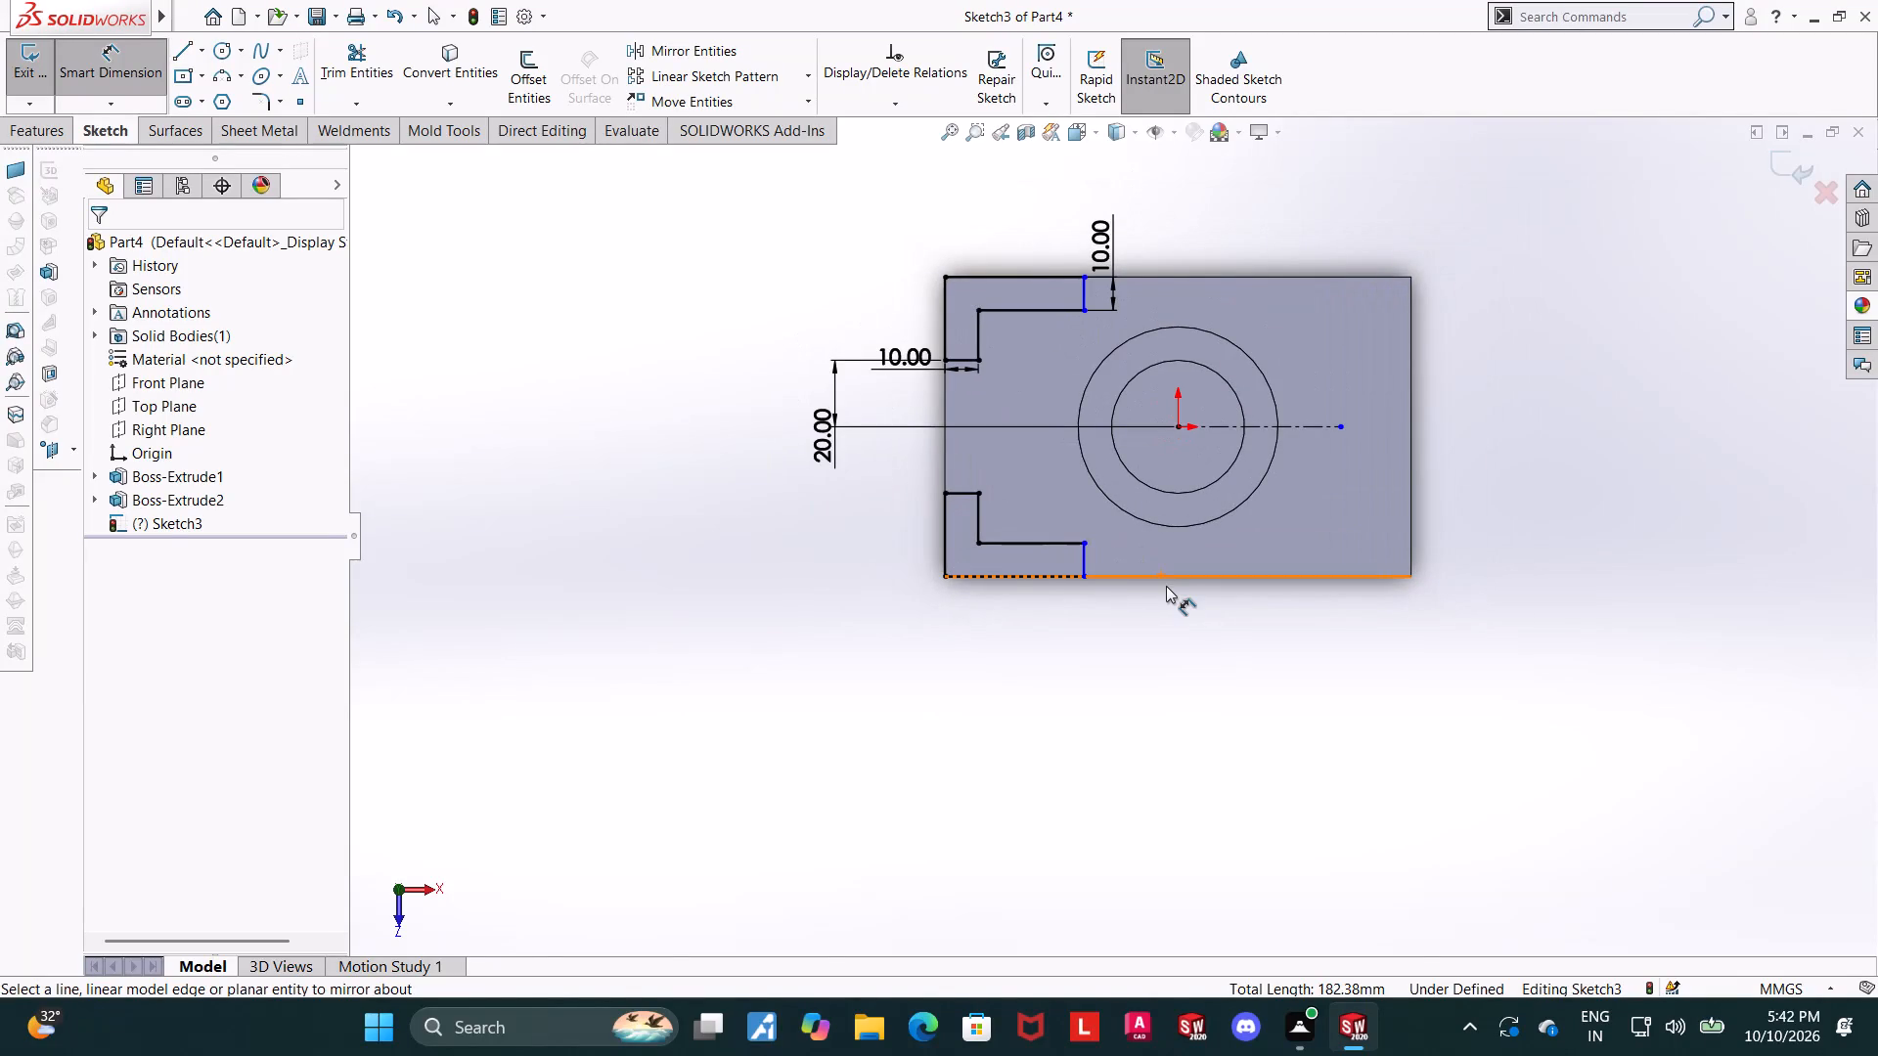
middle_drag(1166, 586, 1202, 331)
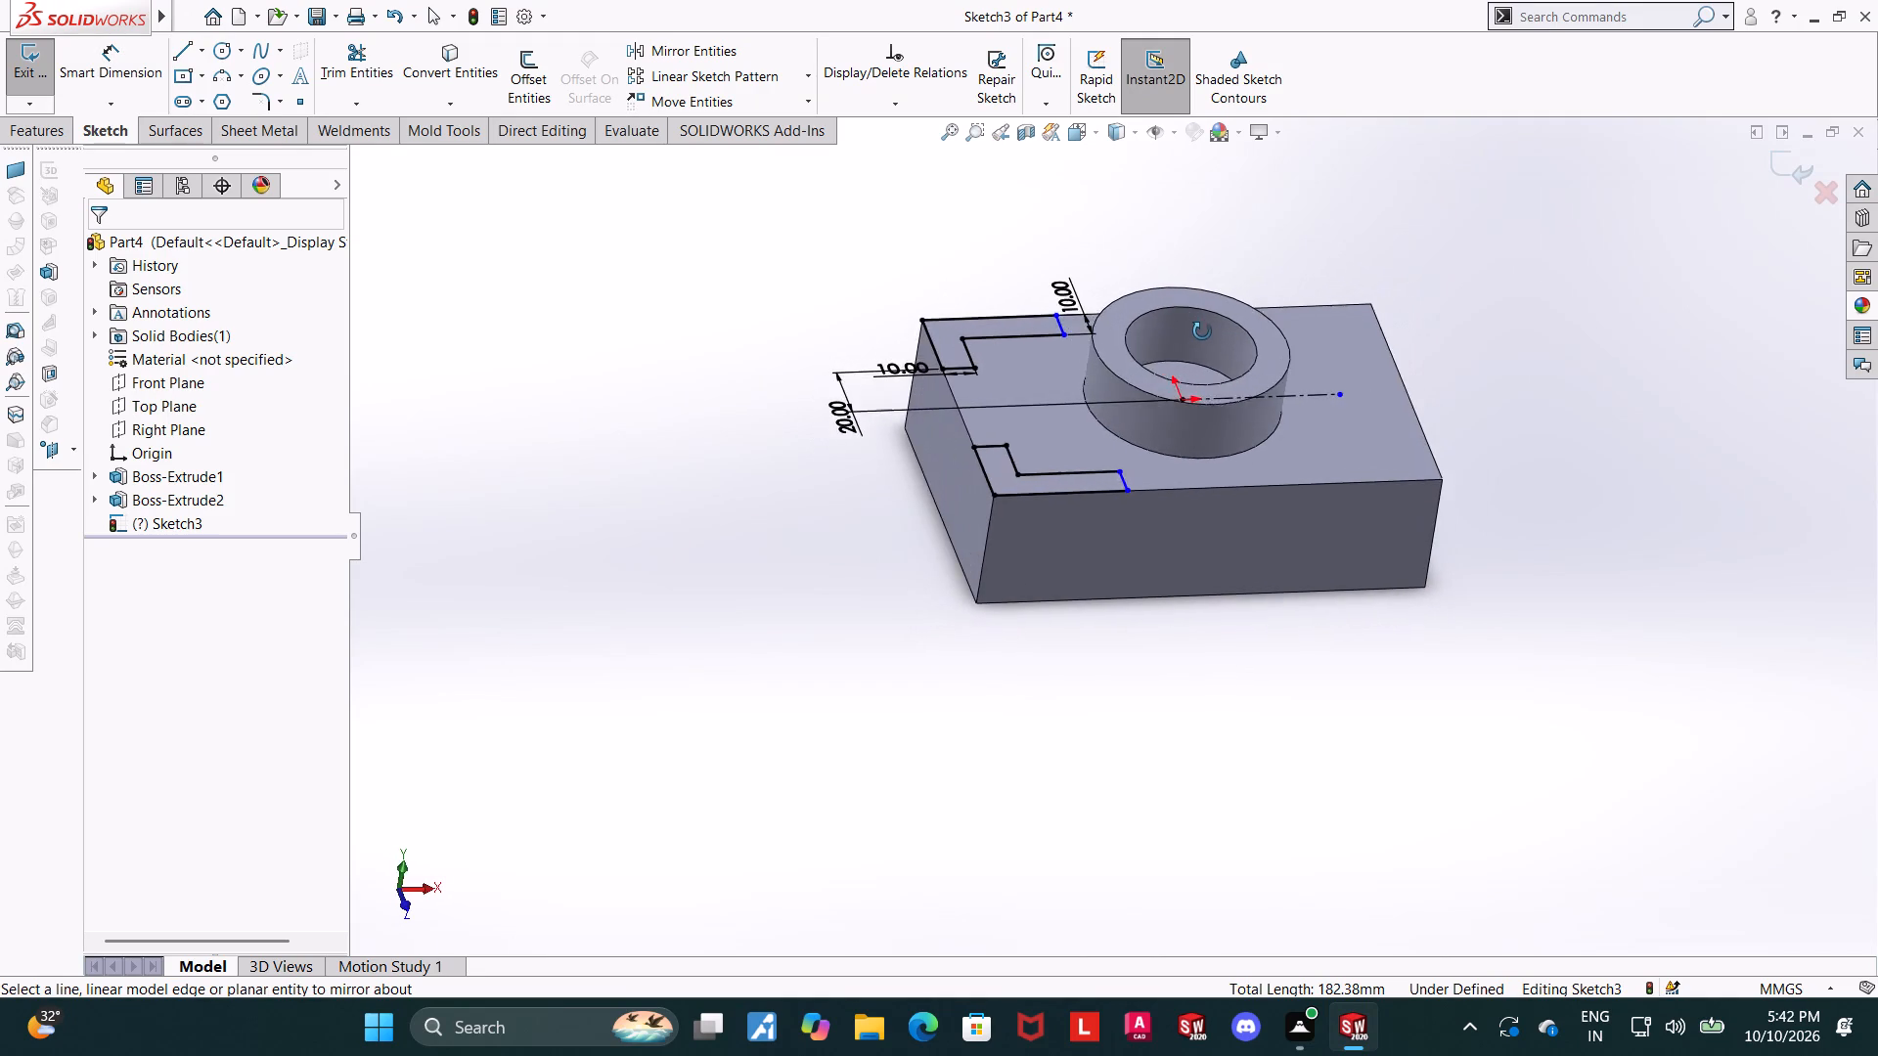
middle_drag(1202, 331, 1165, 409)
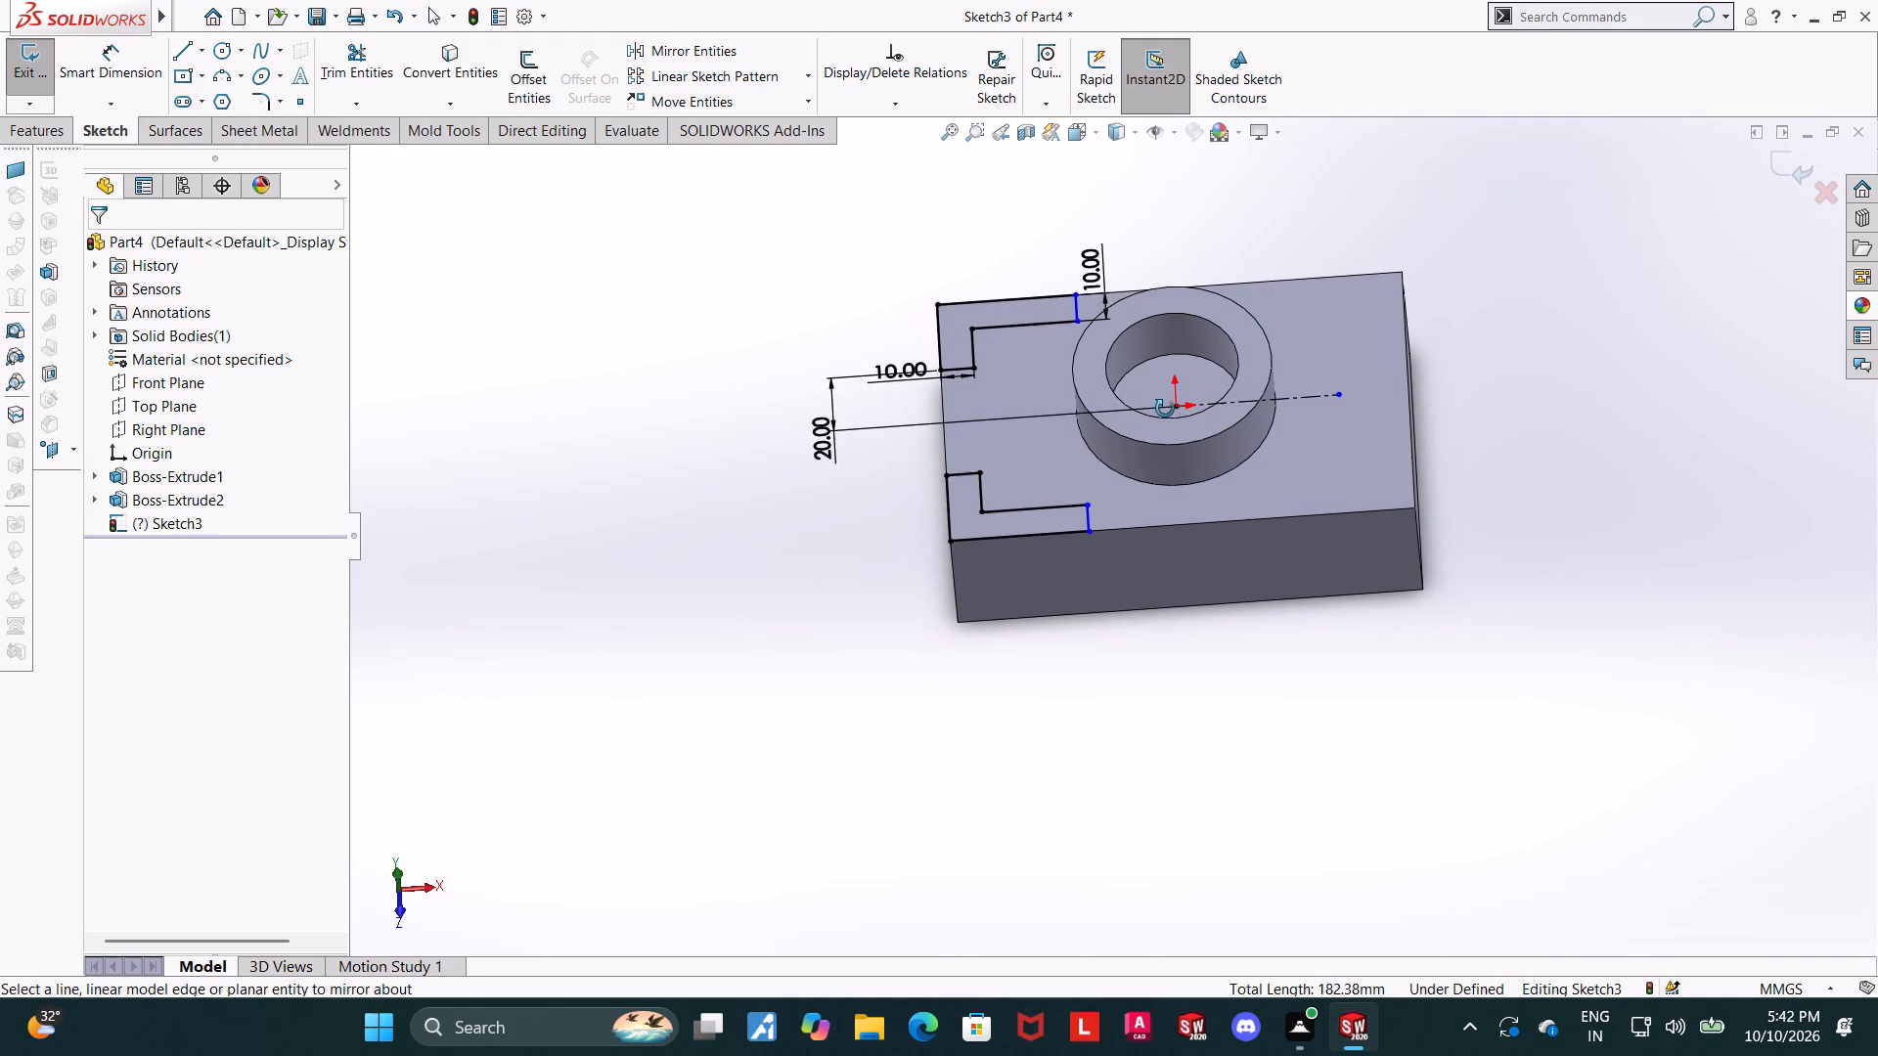
middle_drag(1165, 409, 1165, 458)
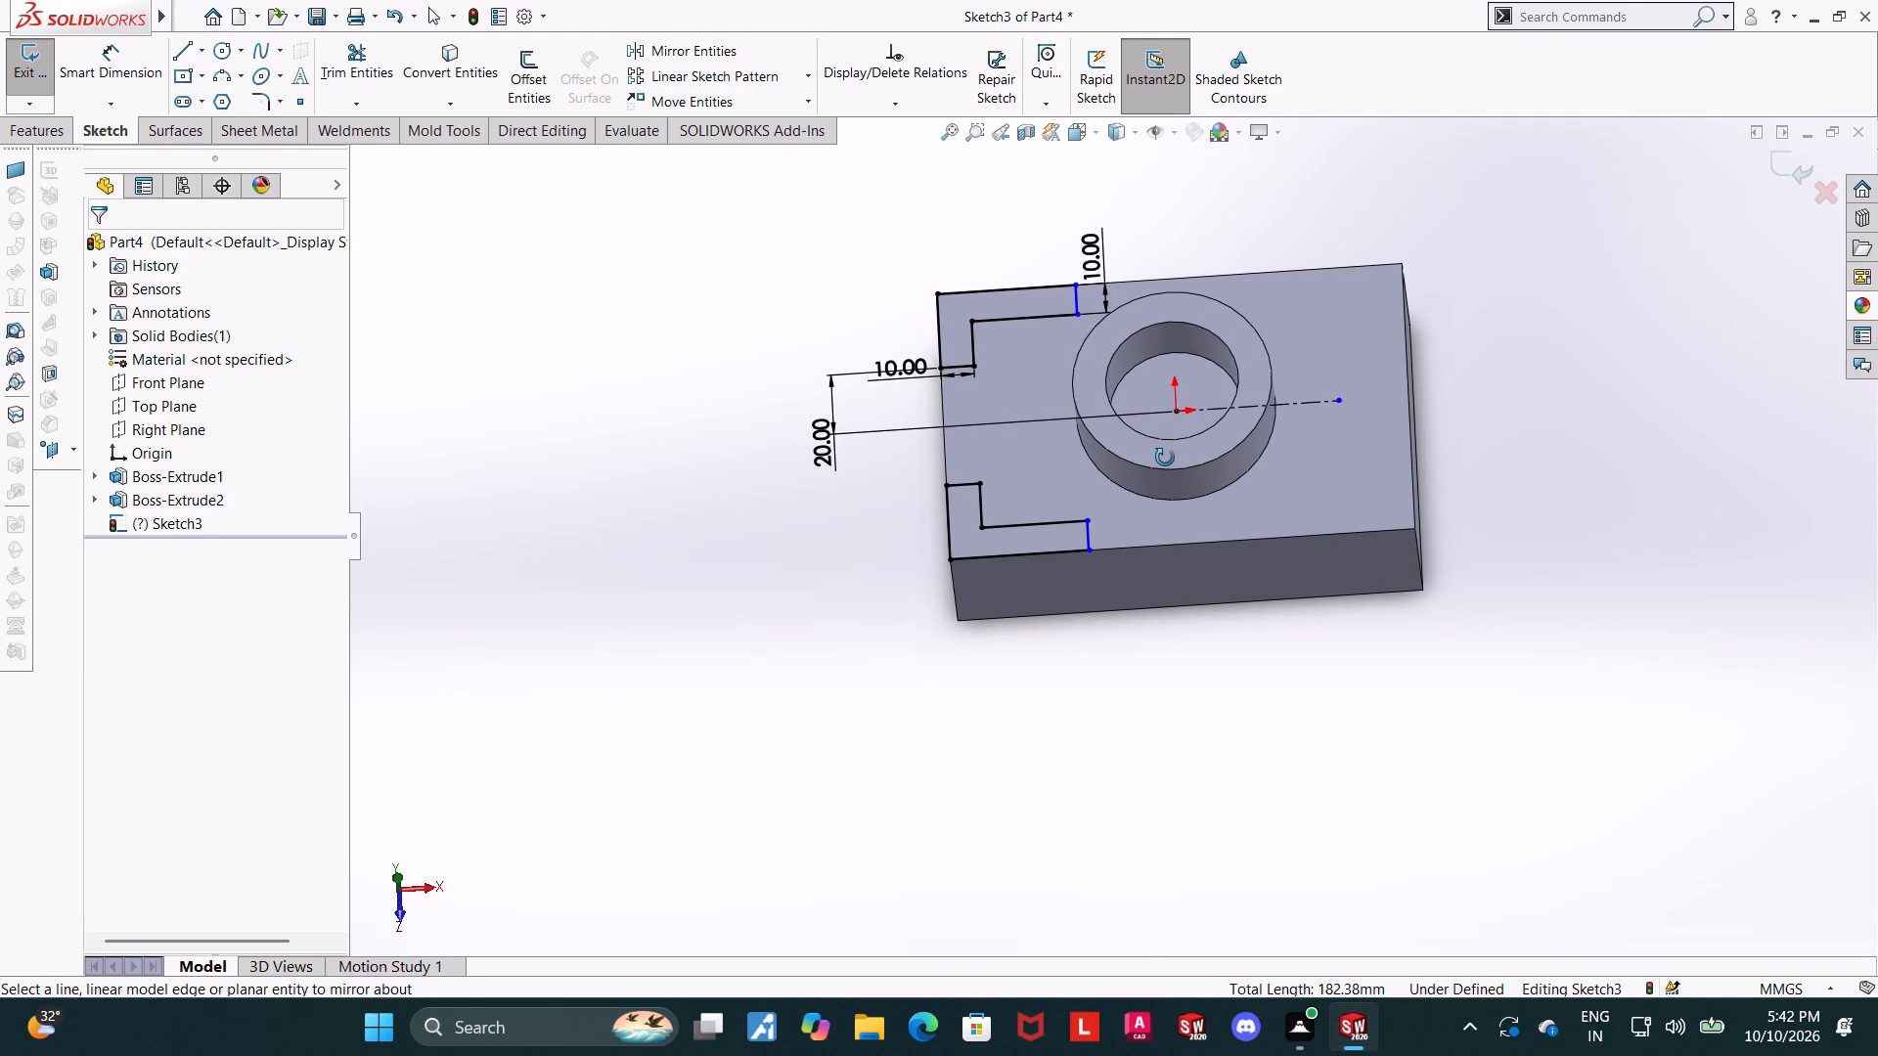
middle_drag(1165, 458, 1165, 461)
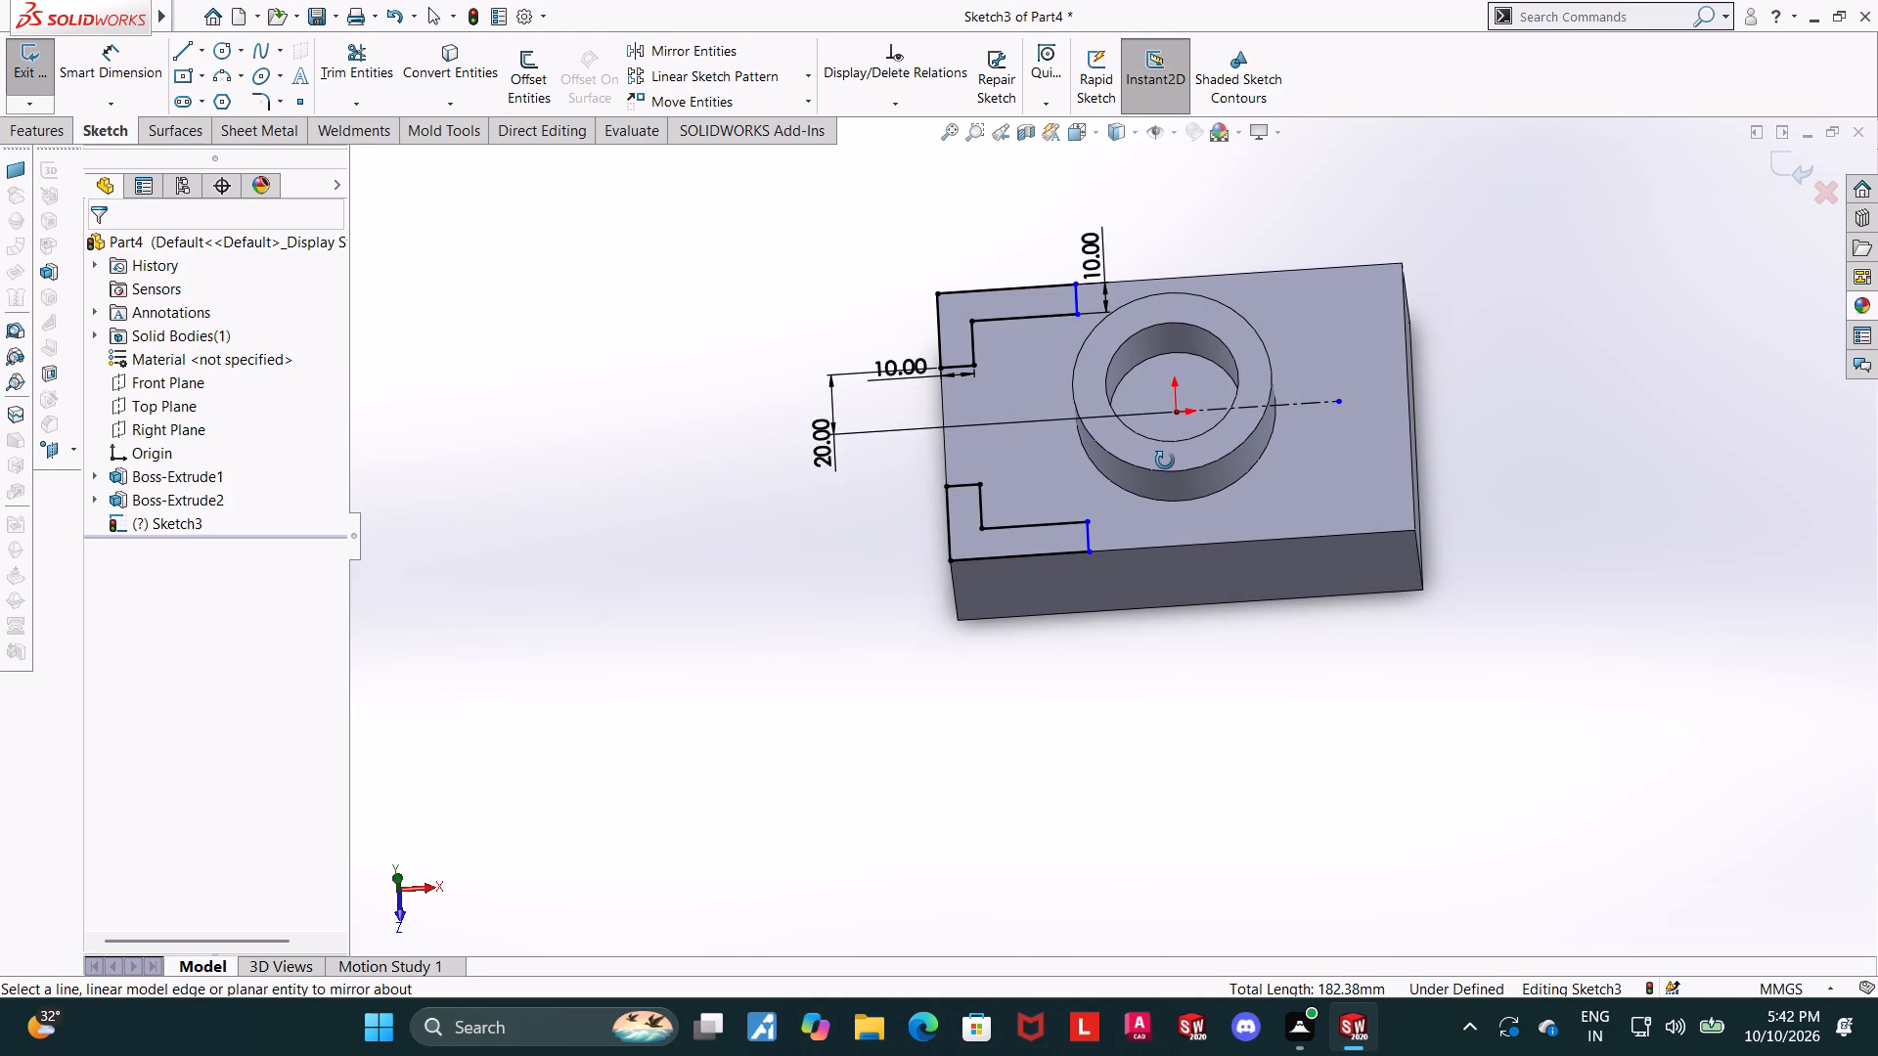
middle_drag(1165, 461, 1162, 462)
In the top view, trim away the L-profiles' outer lines along the block's left, back and front edges.
click(1077, 138)
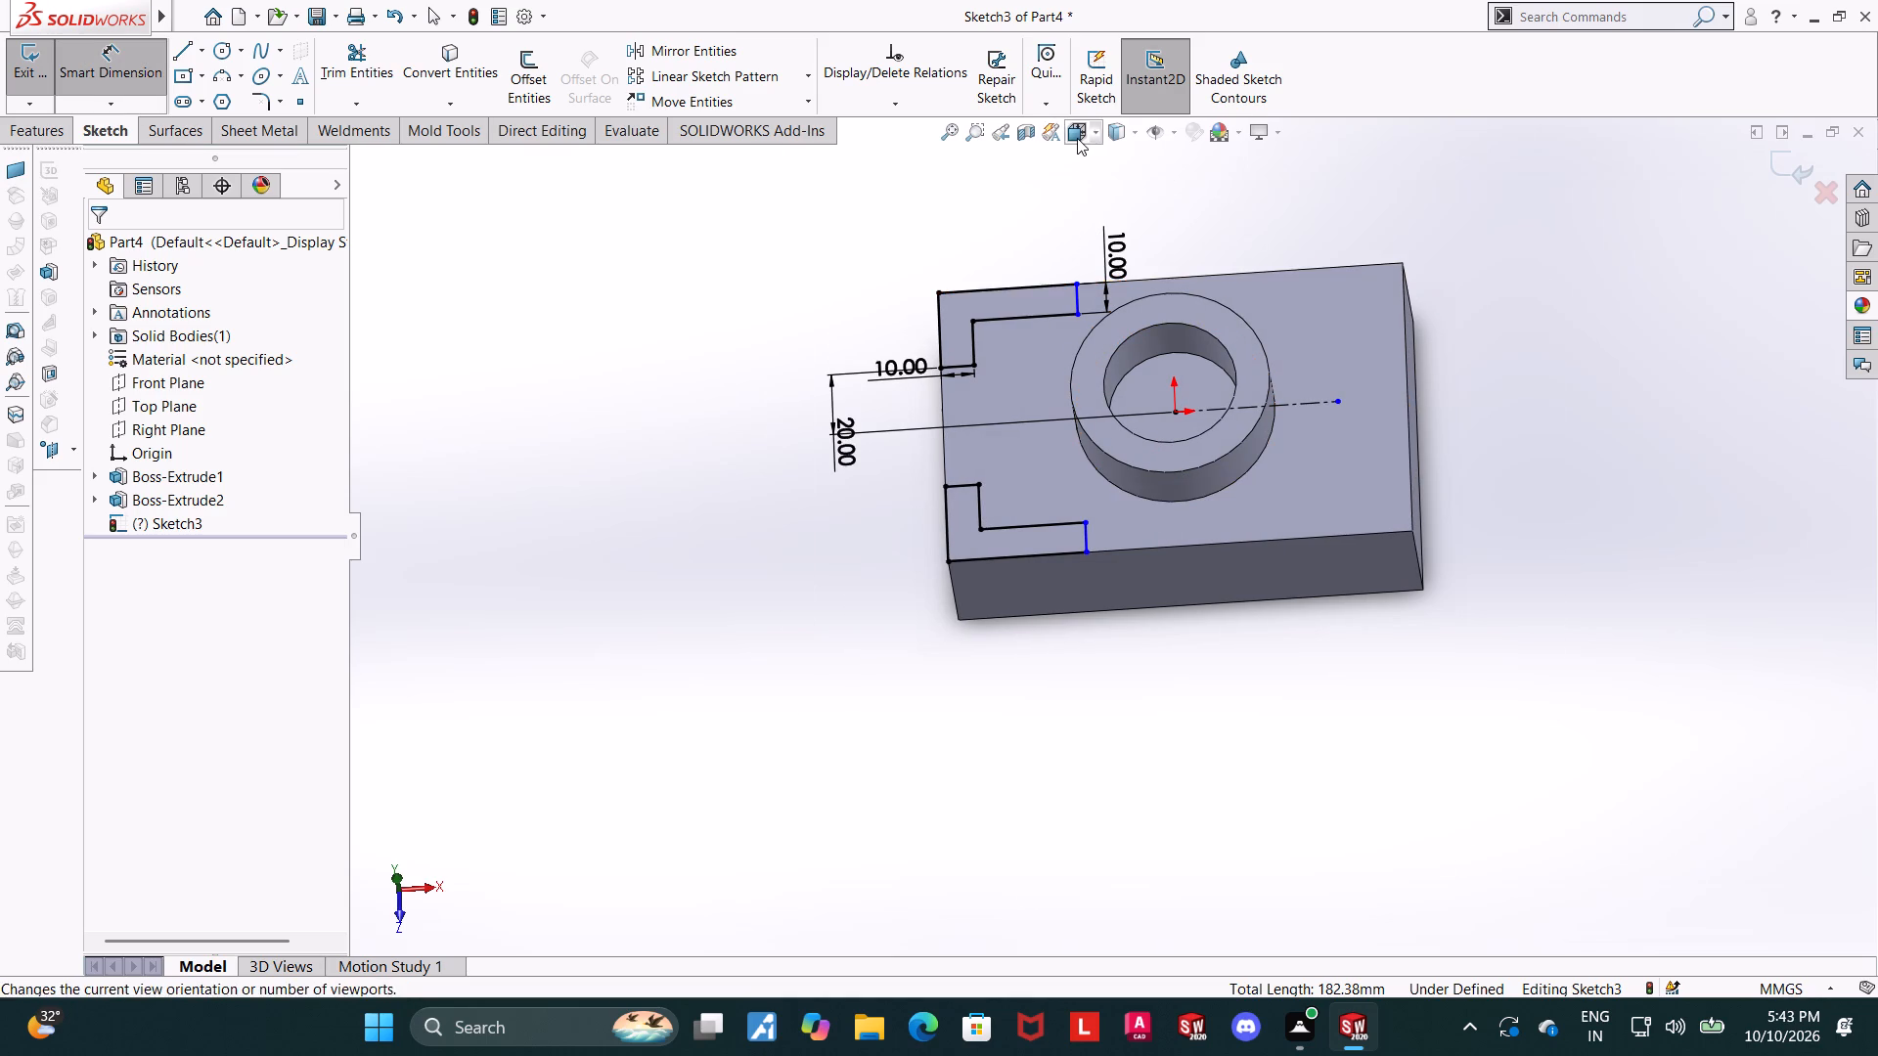
click(856, 571)
click(353, 62)
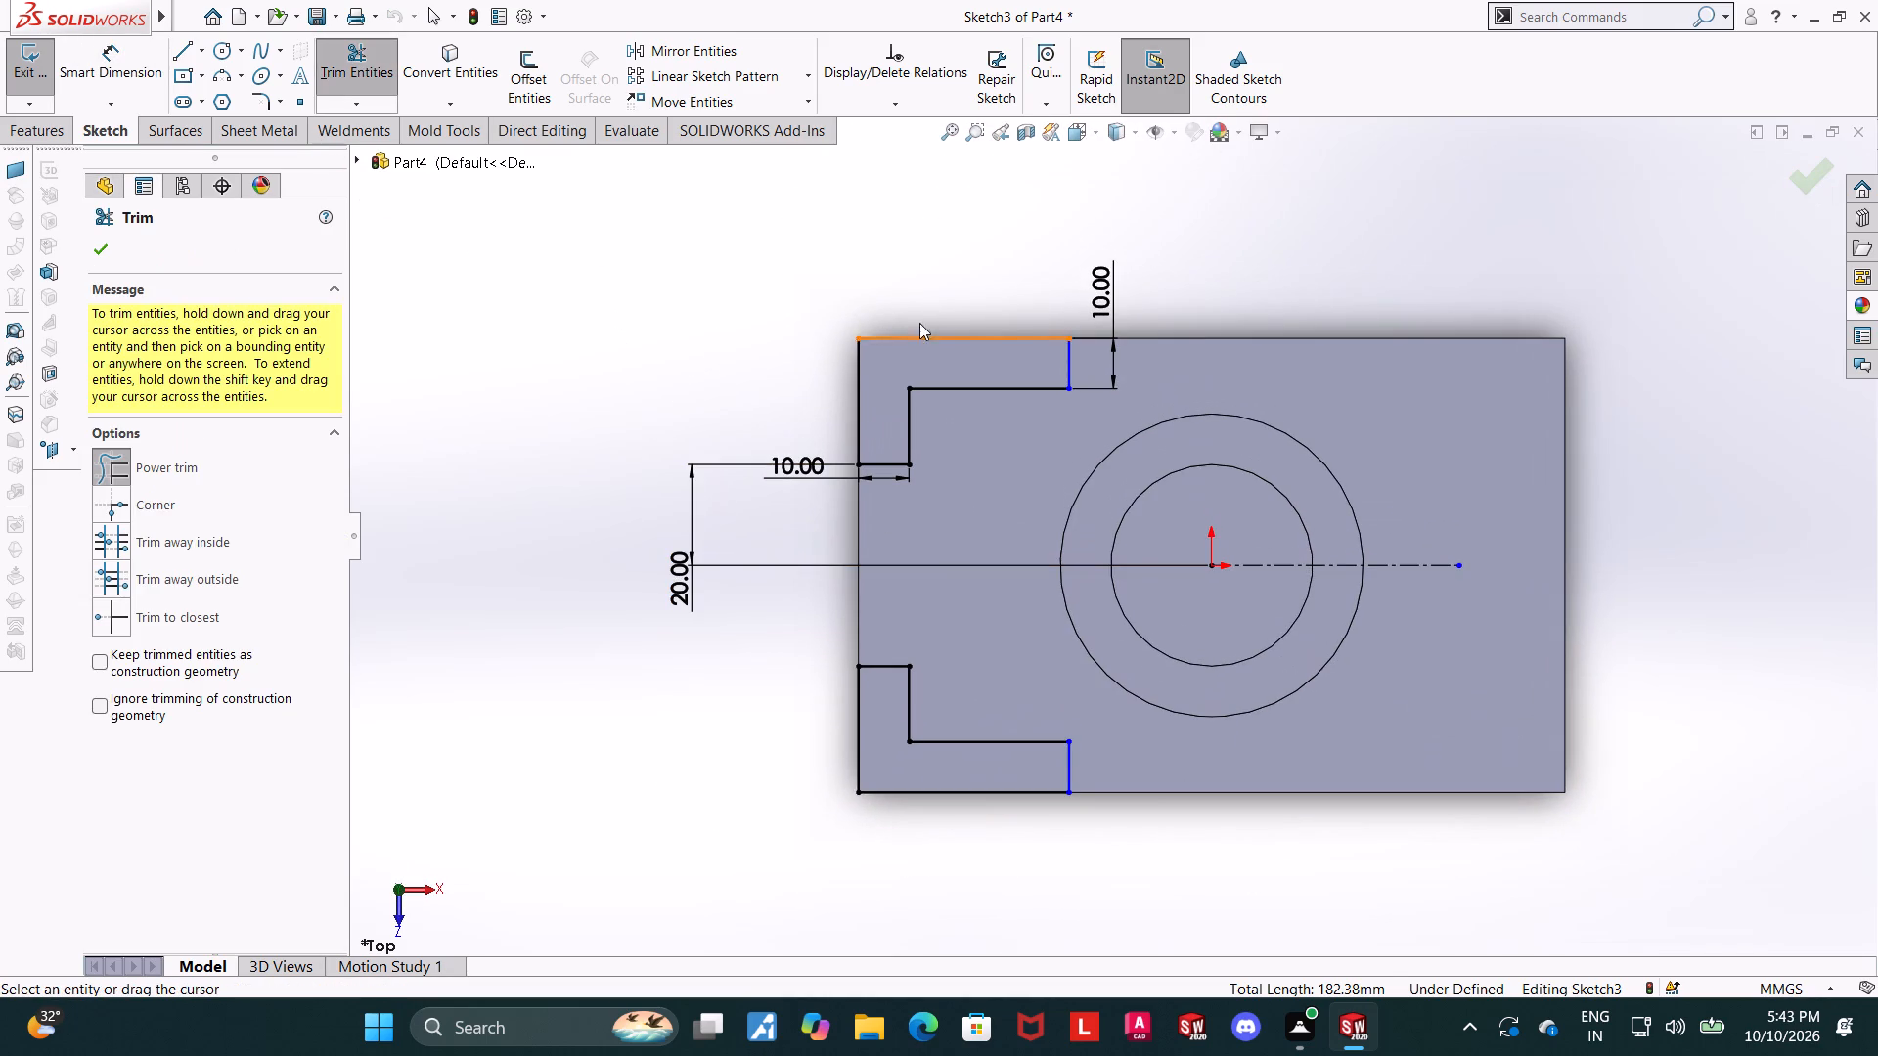
drag(929, 304, 834, 425)
drag(805, 726, 1091, 918)
key(Escape)
key(Escape)
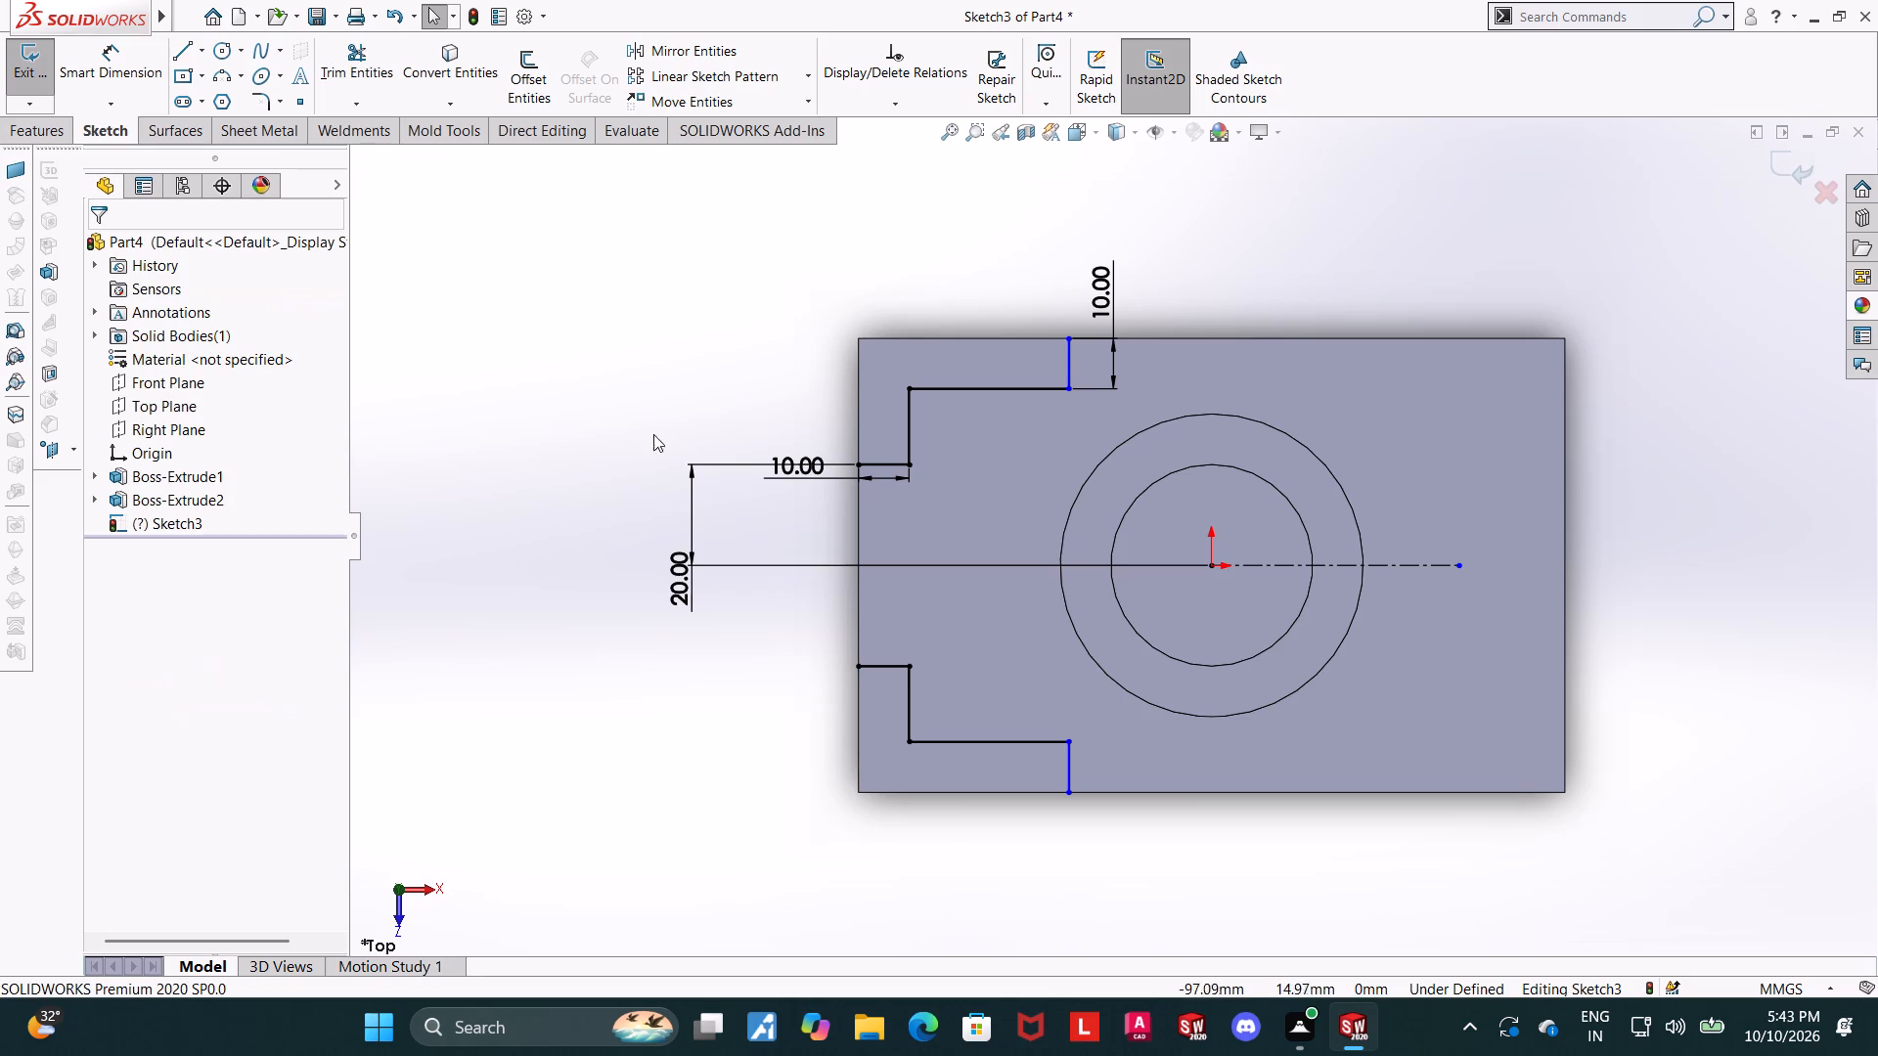
key(Escape)
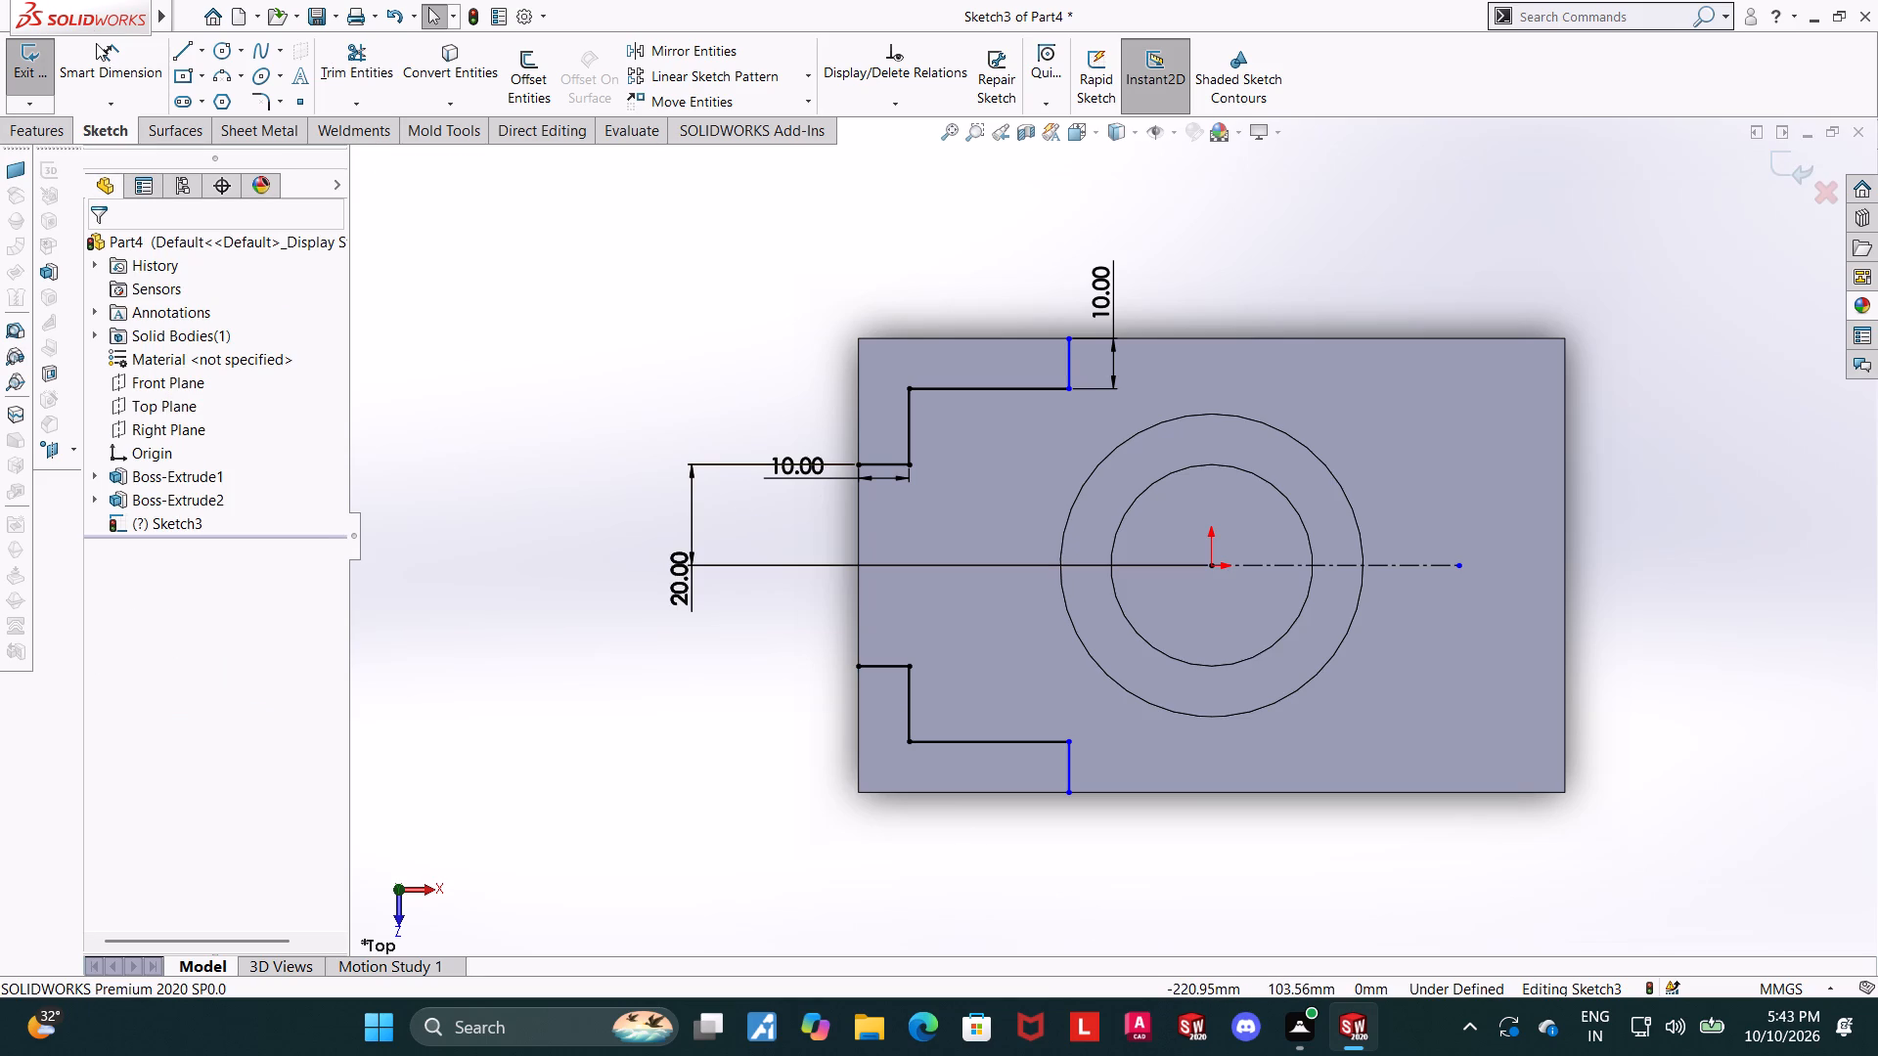
key(Escape)
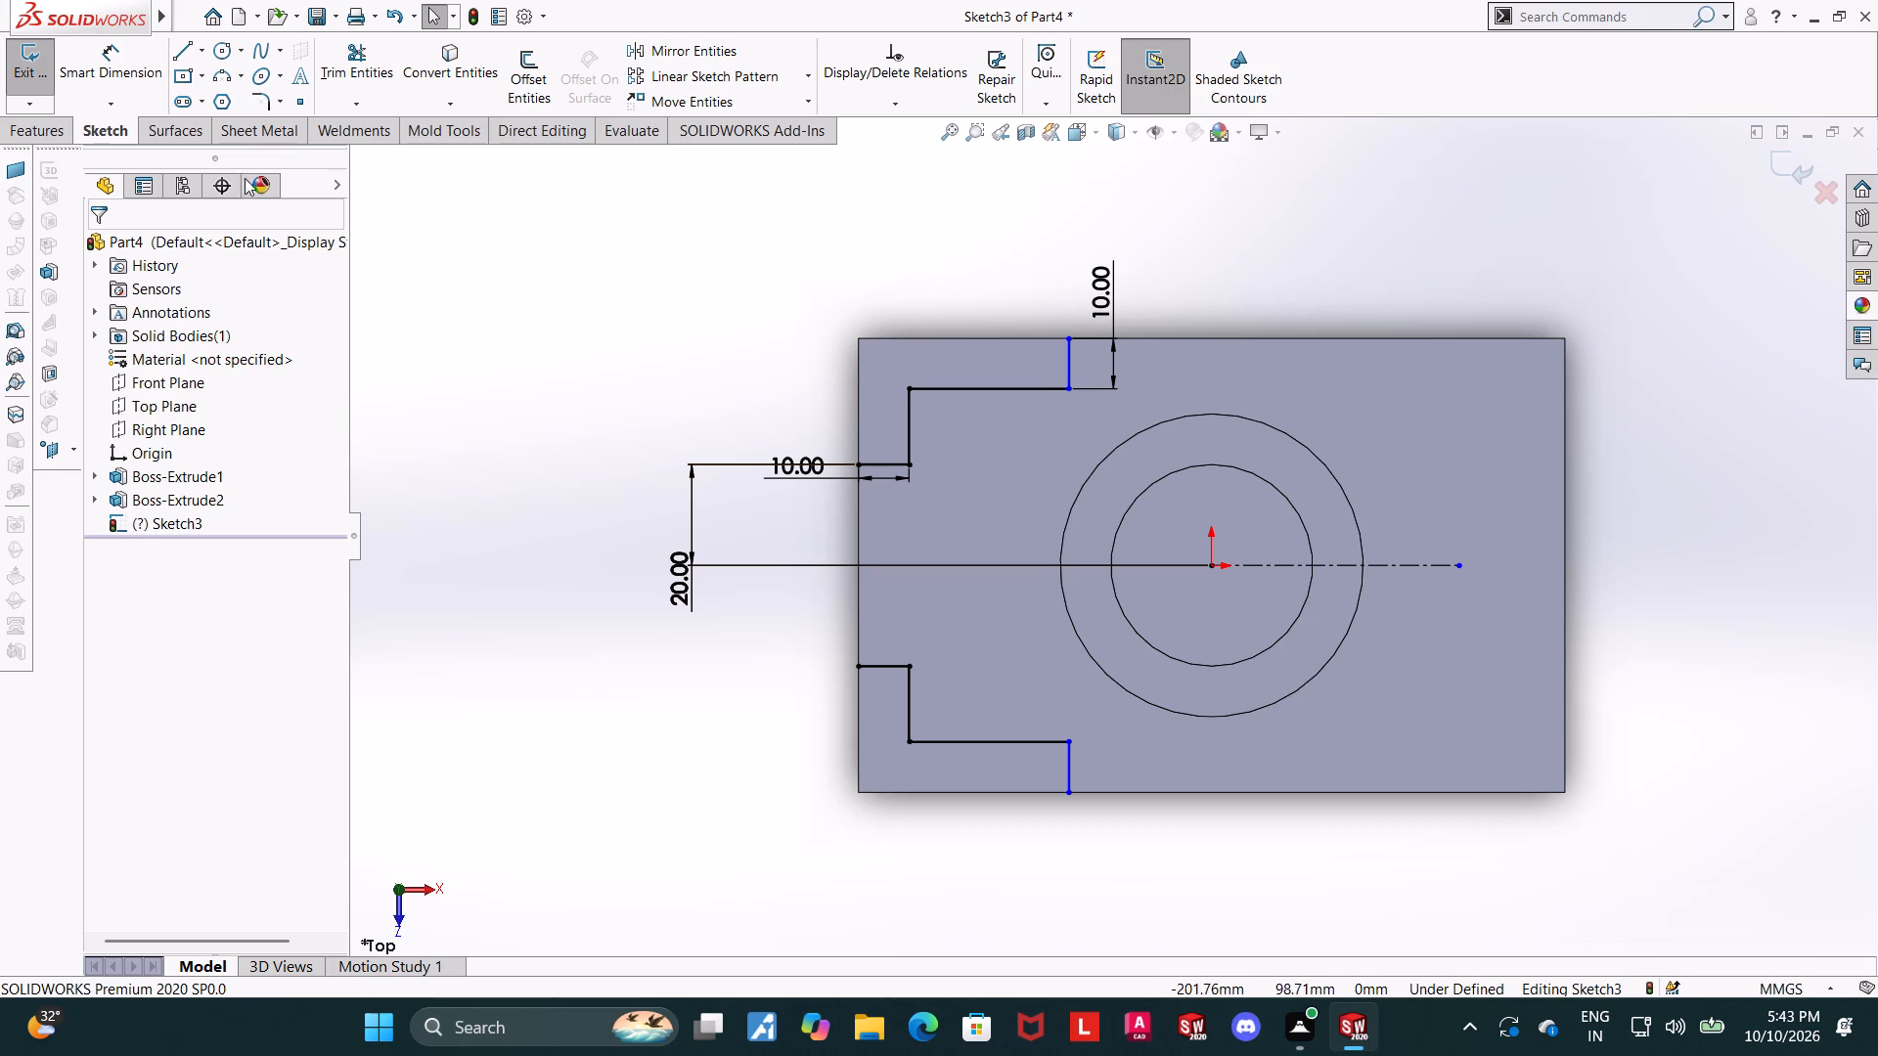
Draw a 40 mm vertical line along the block's left edge joining the open ends of both L-profiles.
click(184, 47)
click(182, 61)
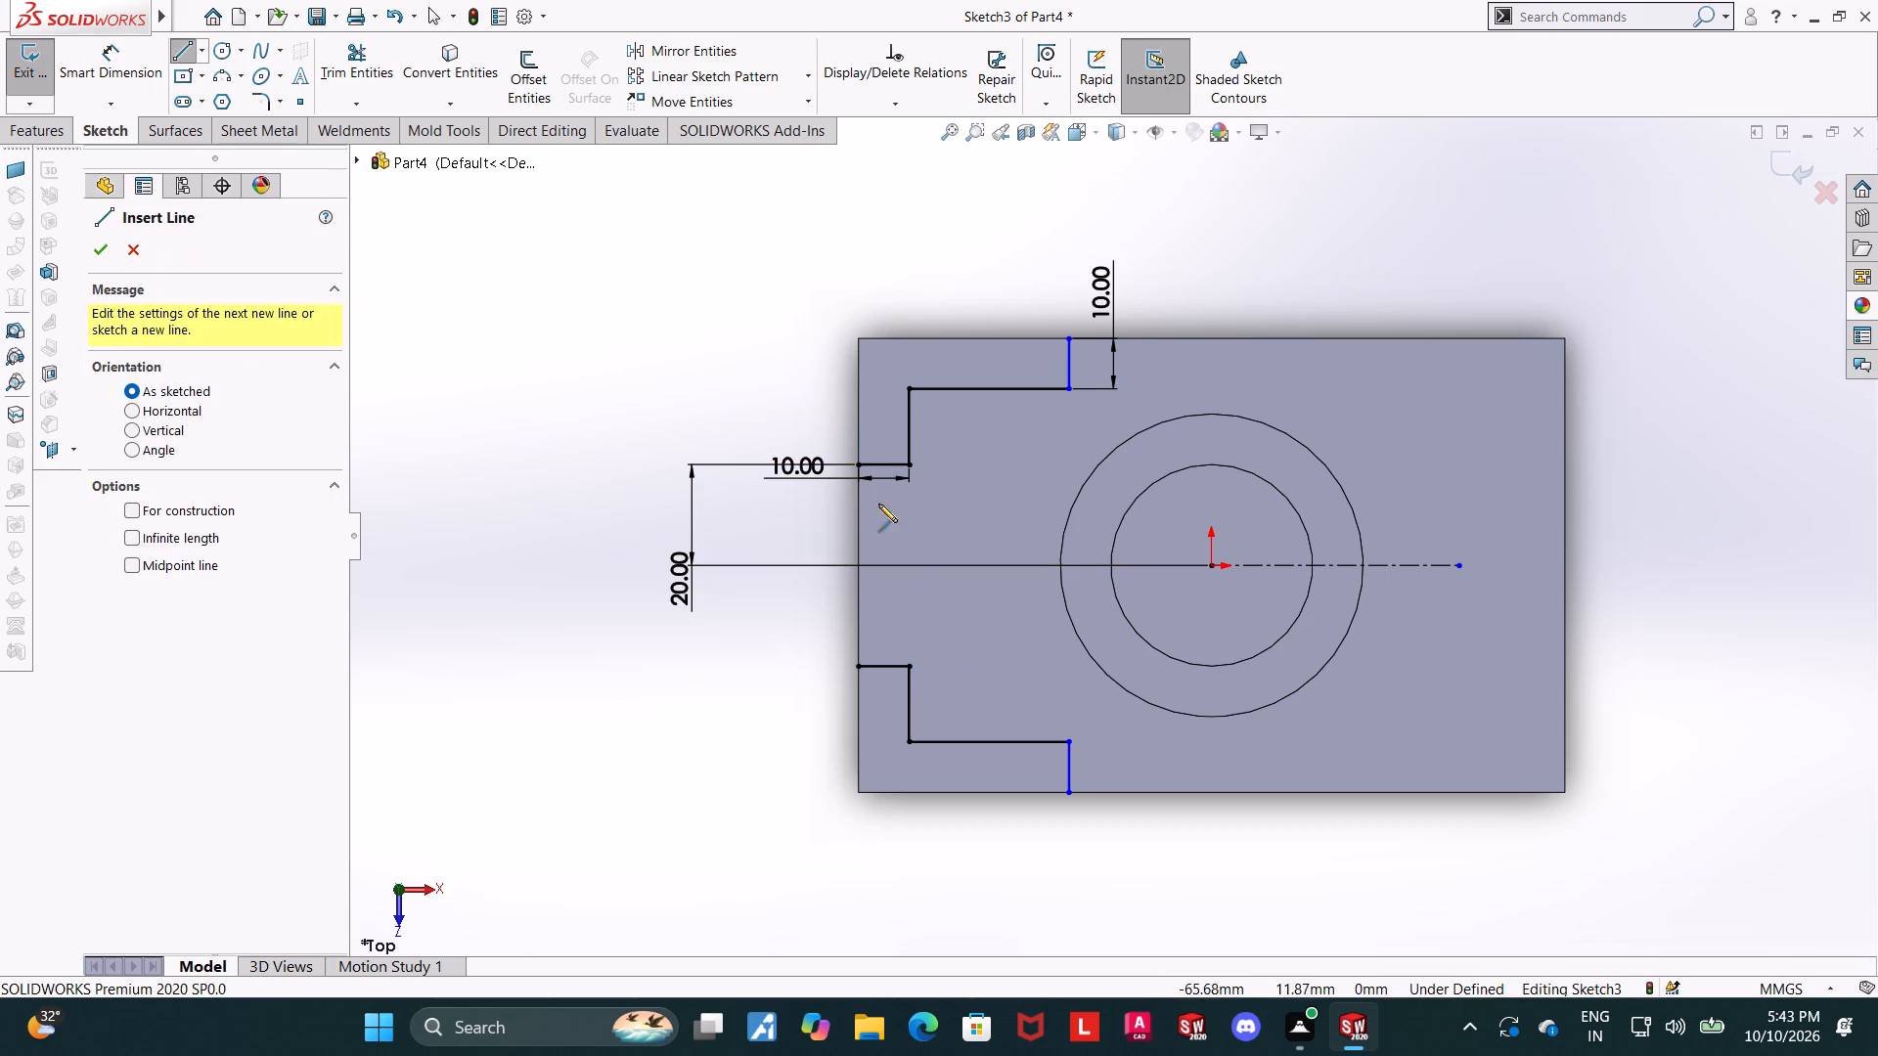
click(856, 464)
click(860, 669)
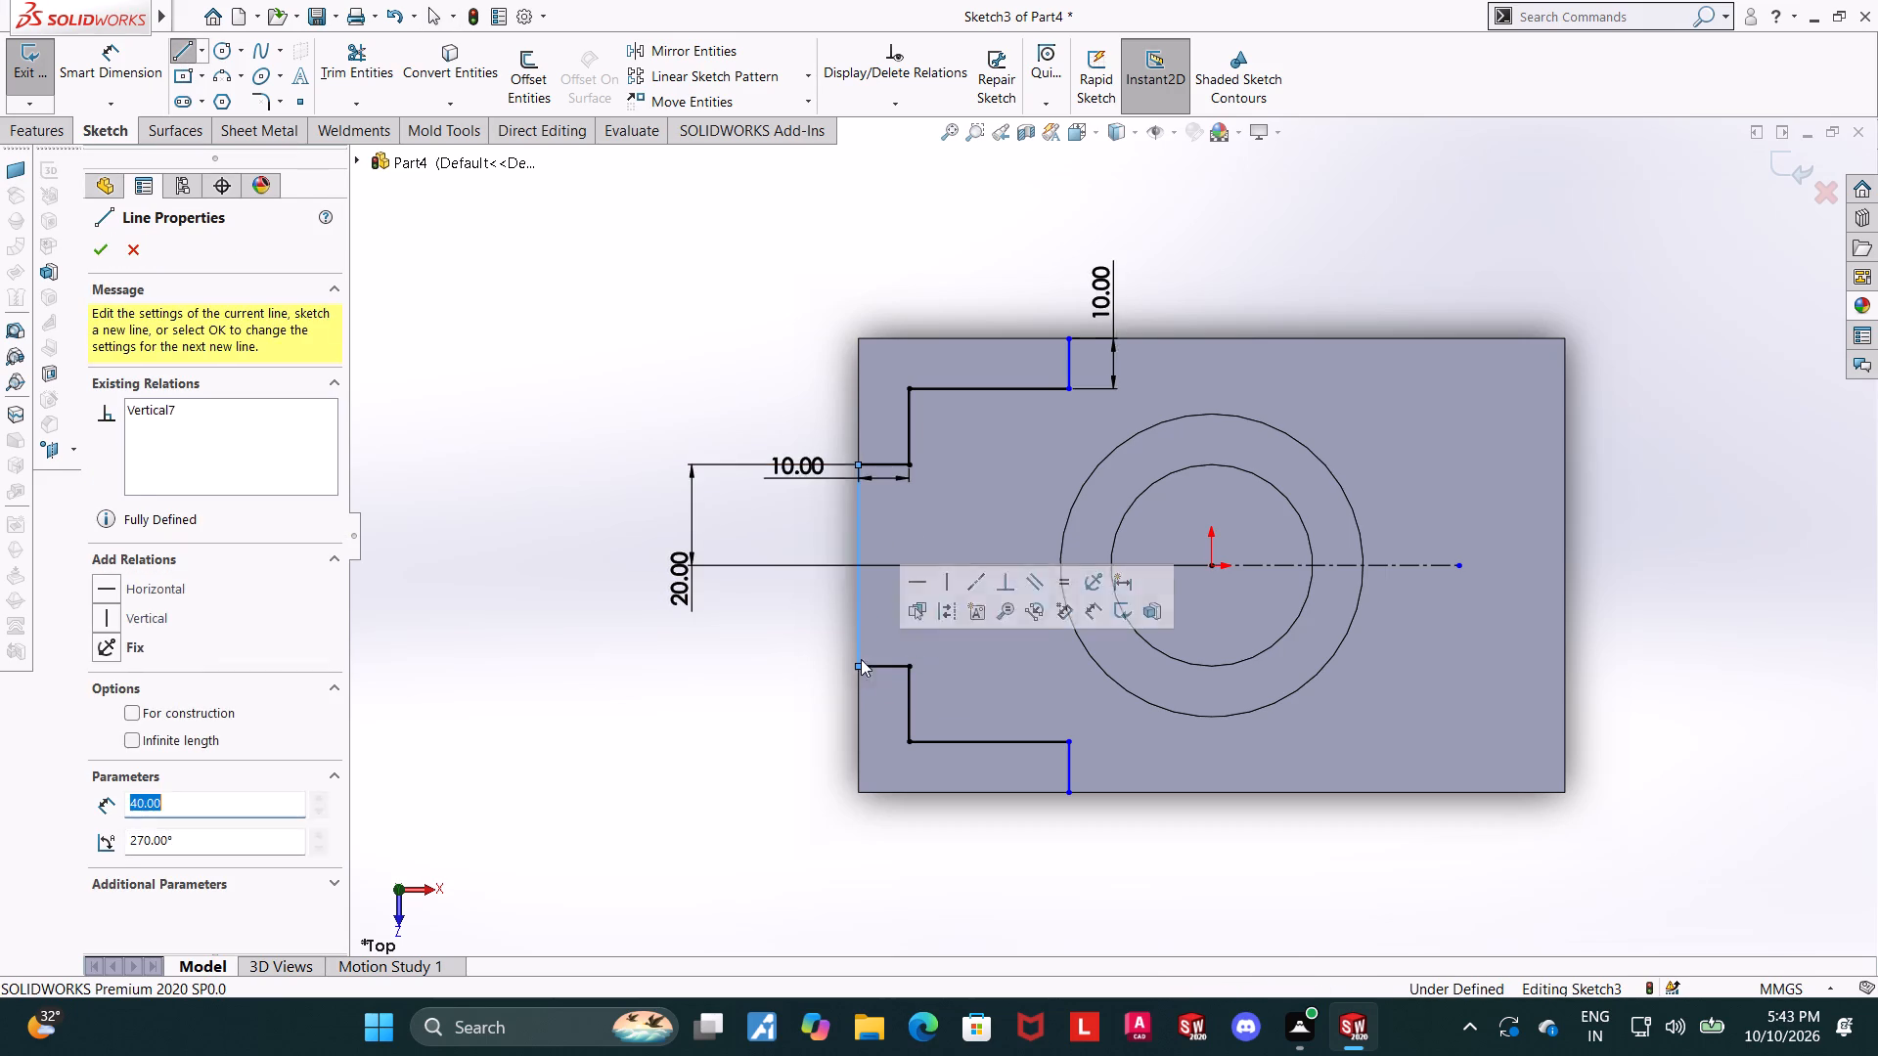
key(Escape)
key(Escape)
key(Escape)
Draw a horizontal line about 43 mm long on the block's front edge, rightward from the front L-profile's end line.
click(184, 54)
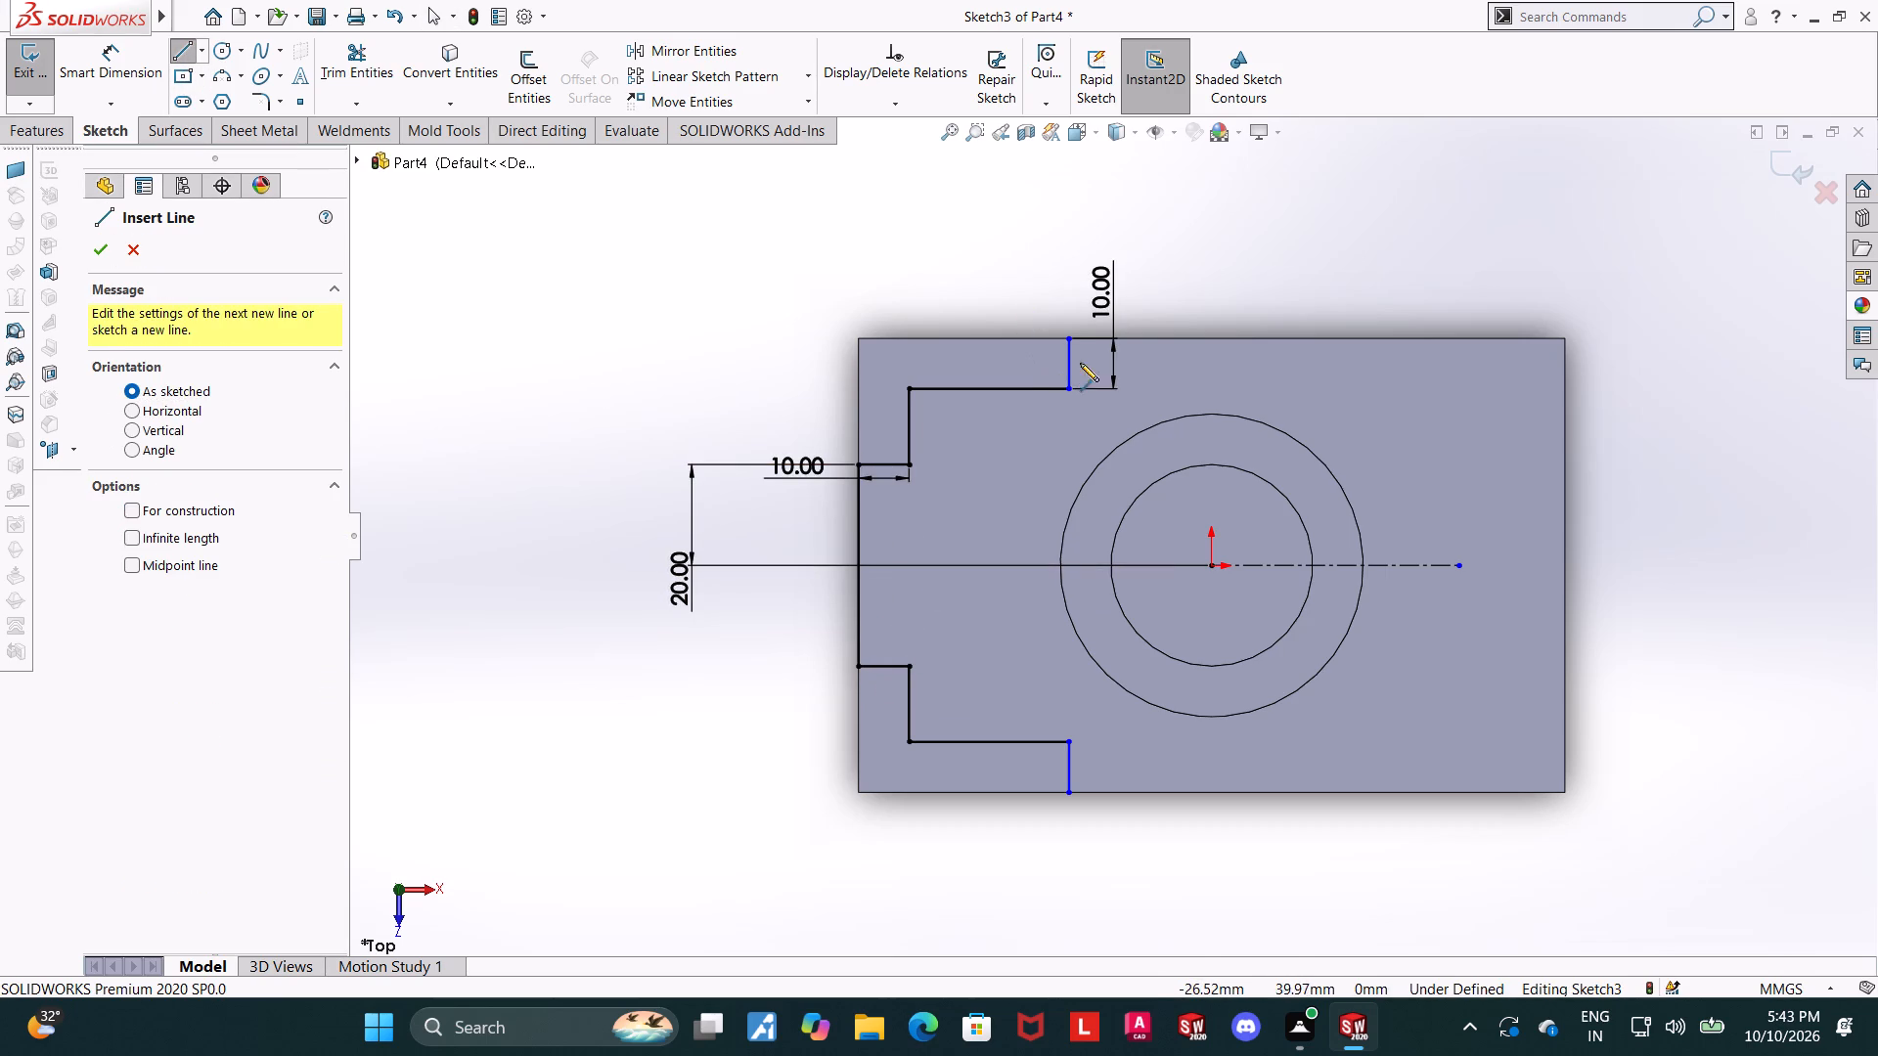
key(Escape)
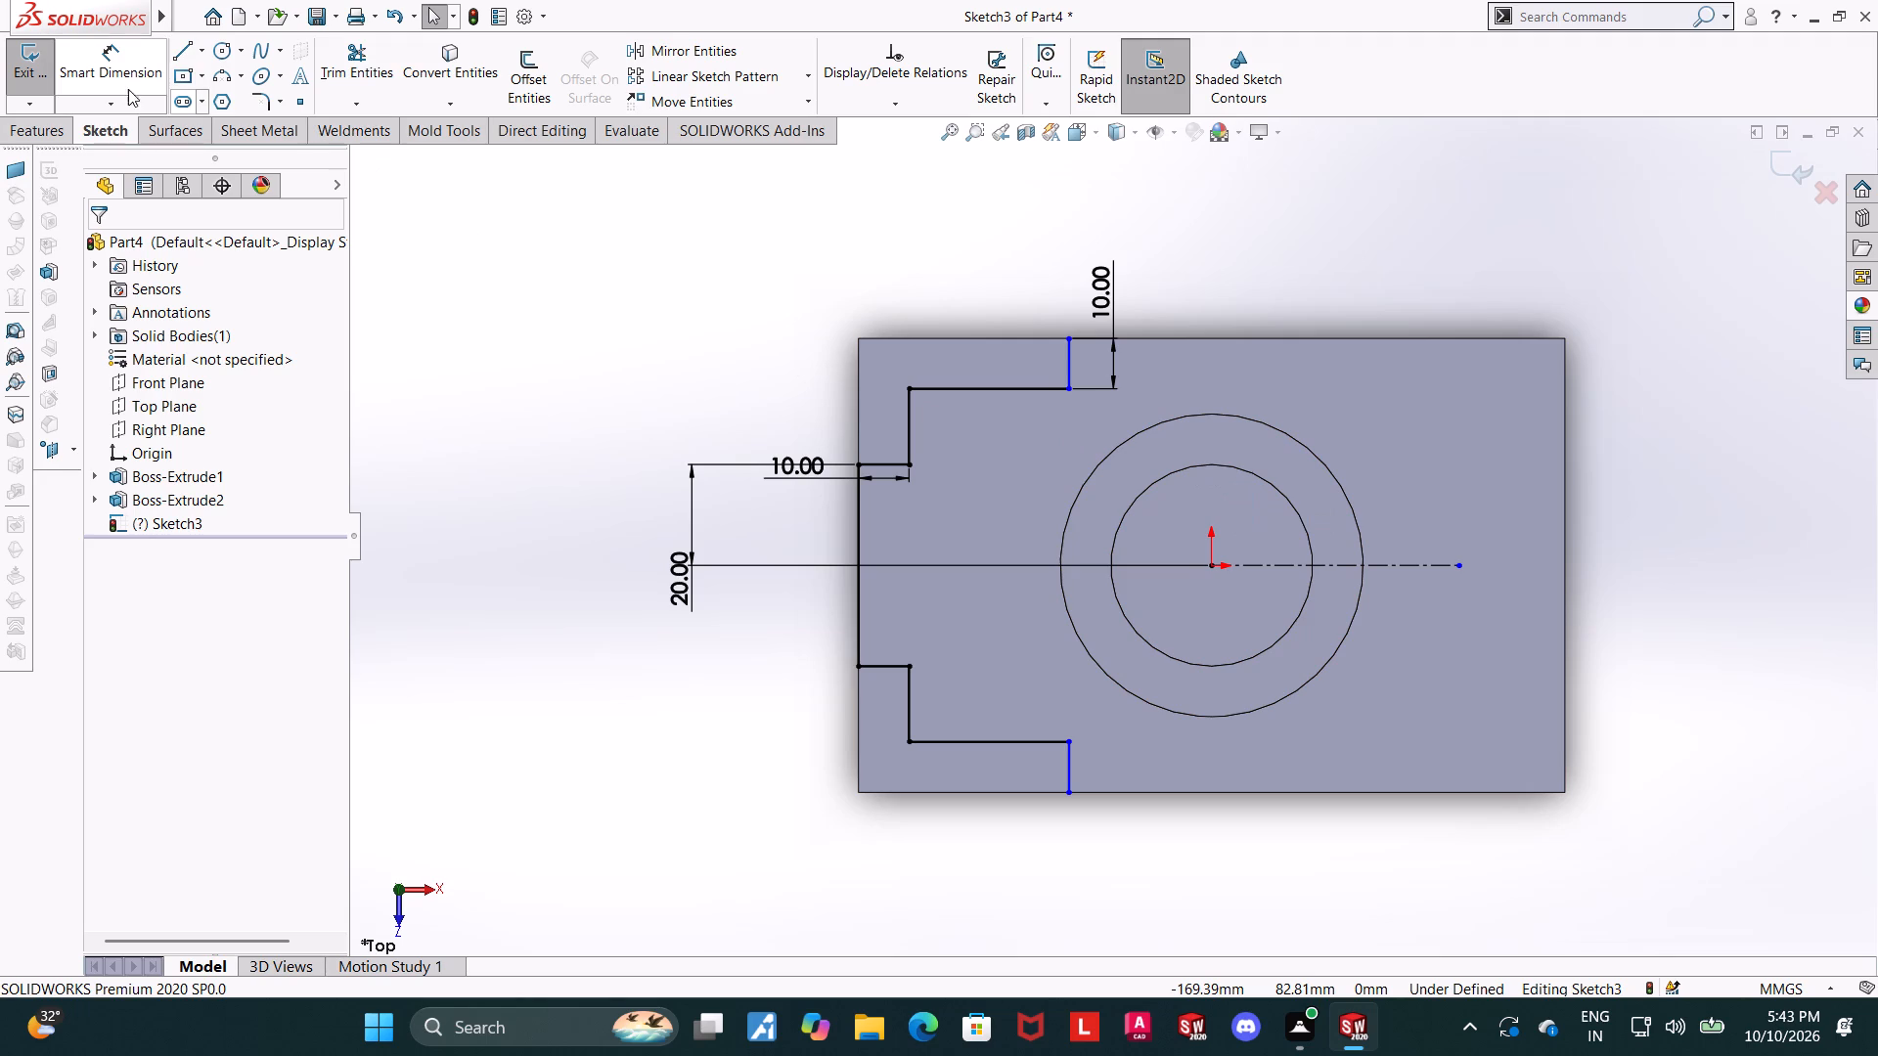
click(177, 55)
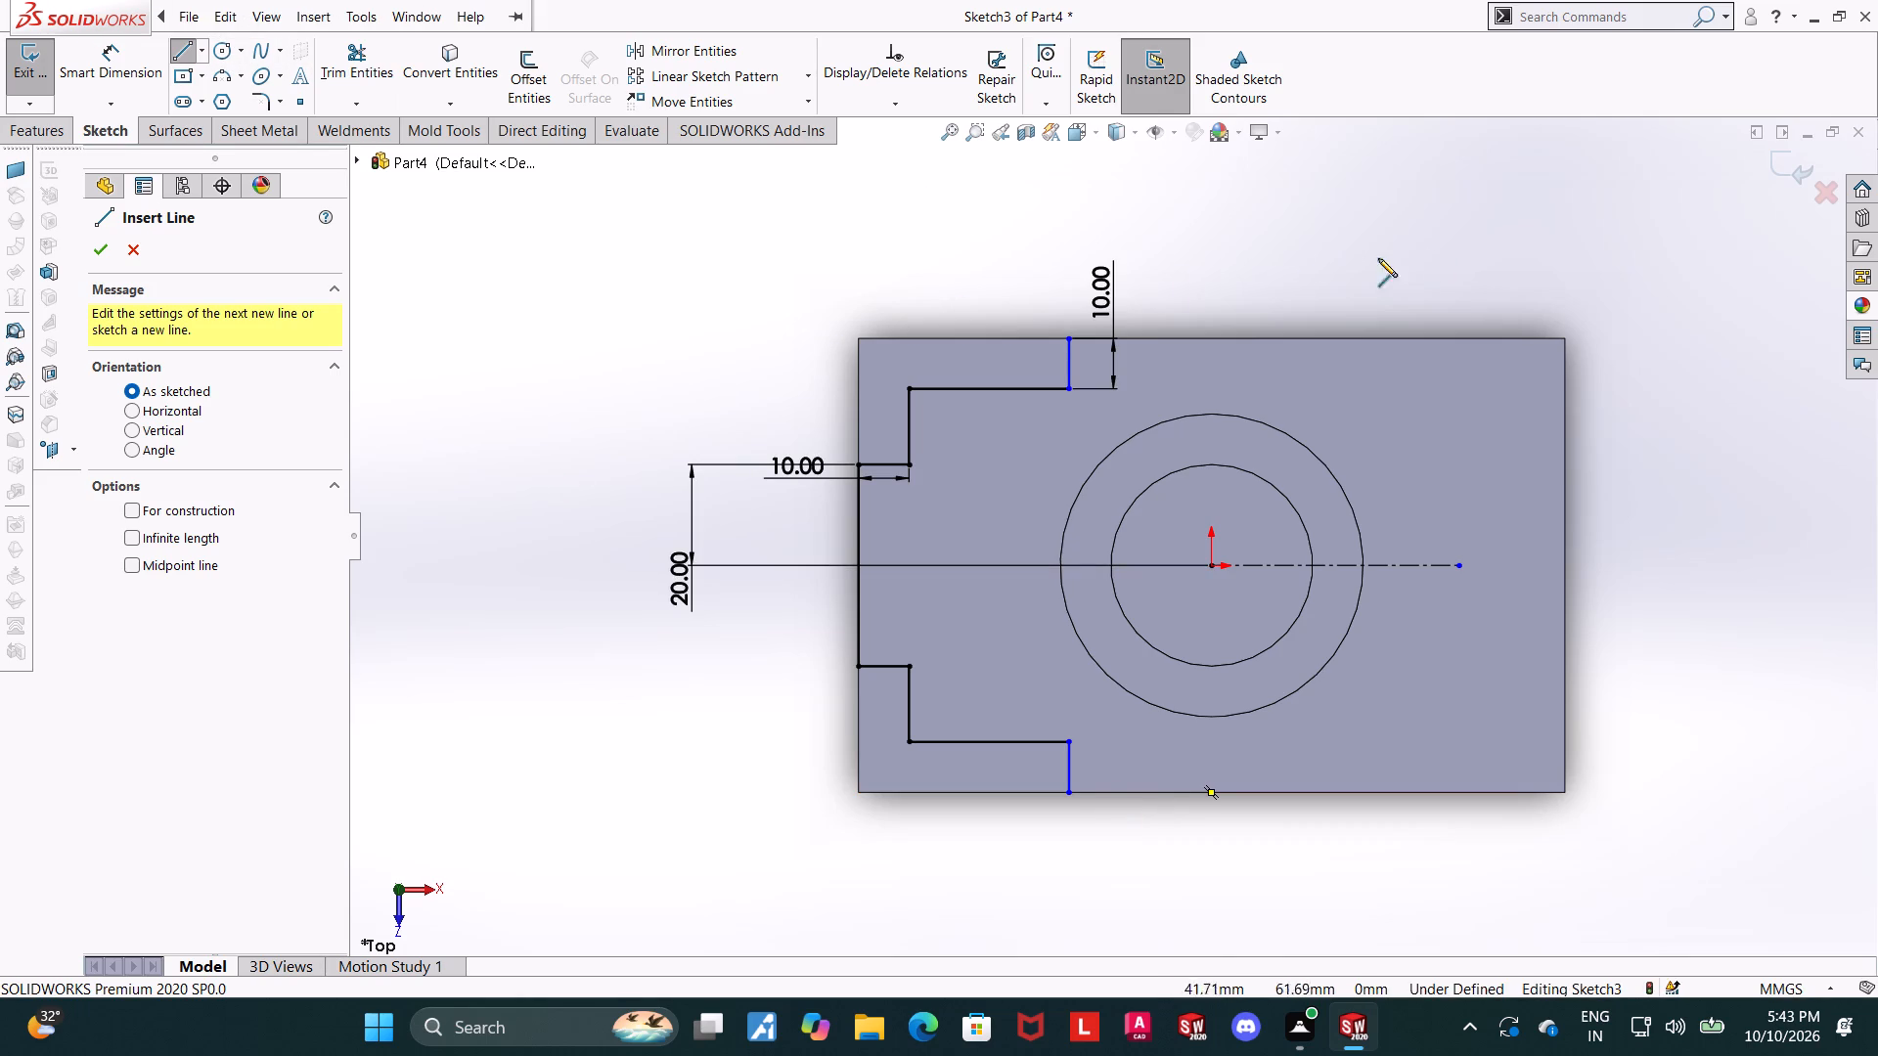
click(1065, 789)
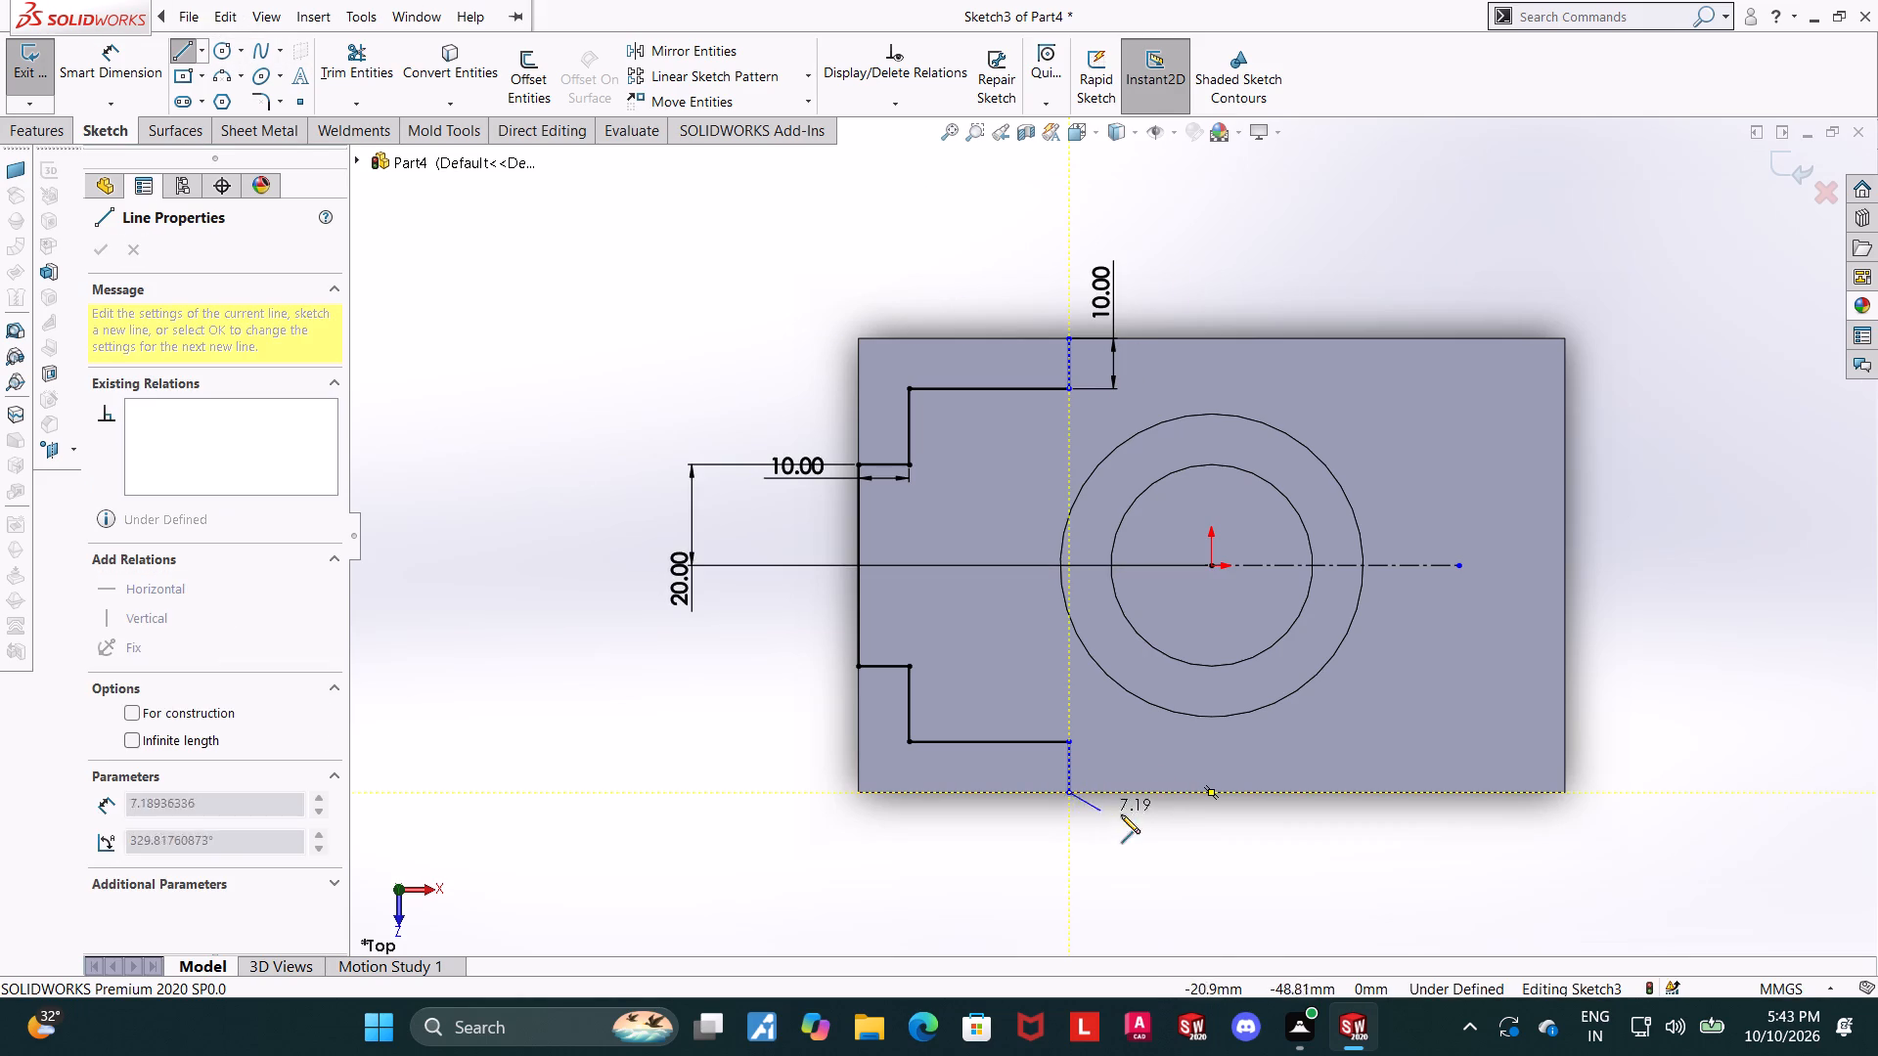
click(1289, 789)
key(Escape)
key(Escape)
key(Escape)
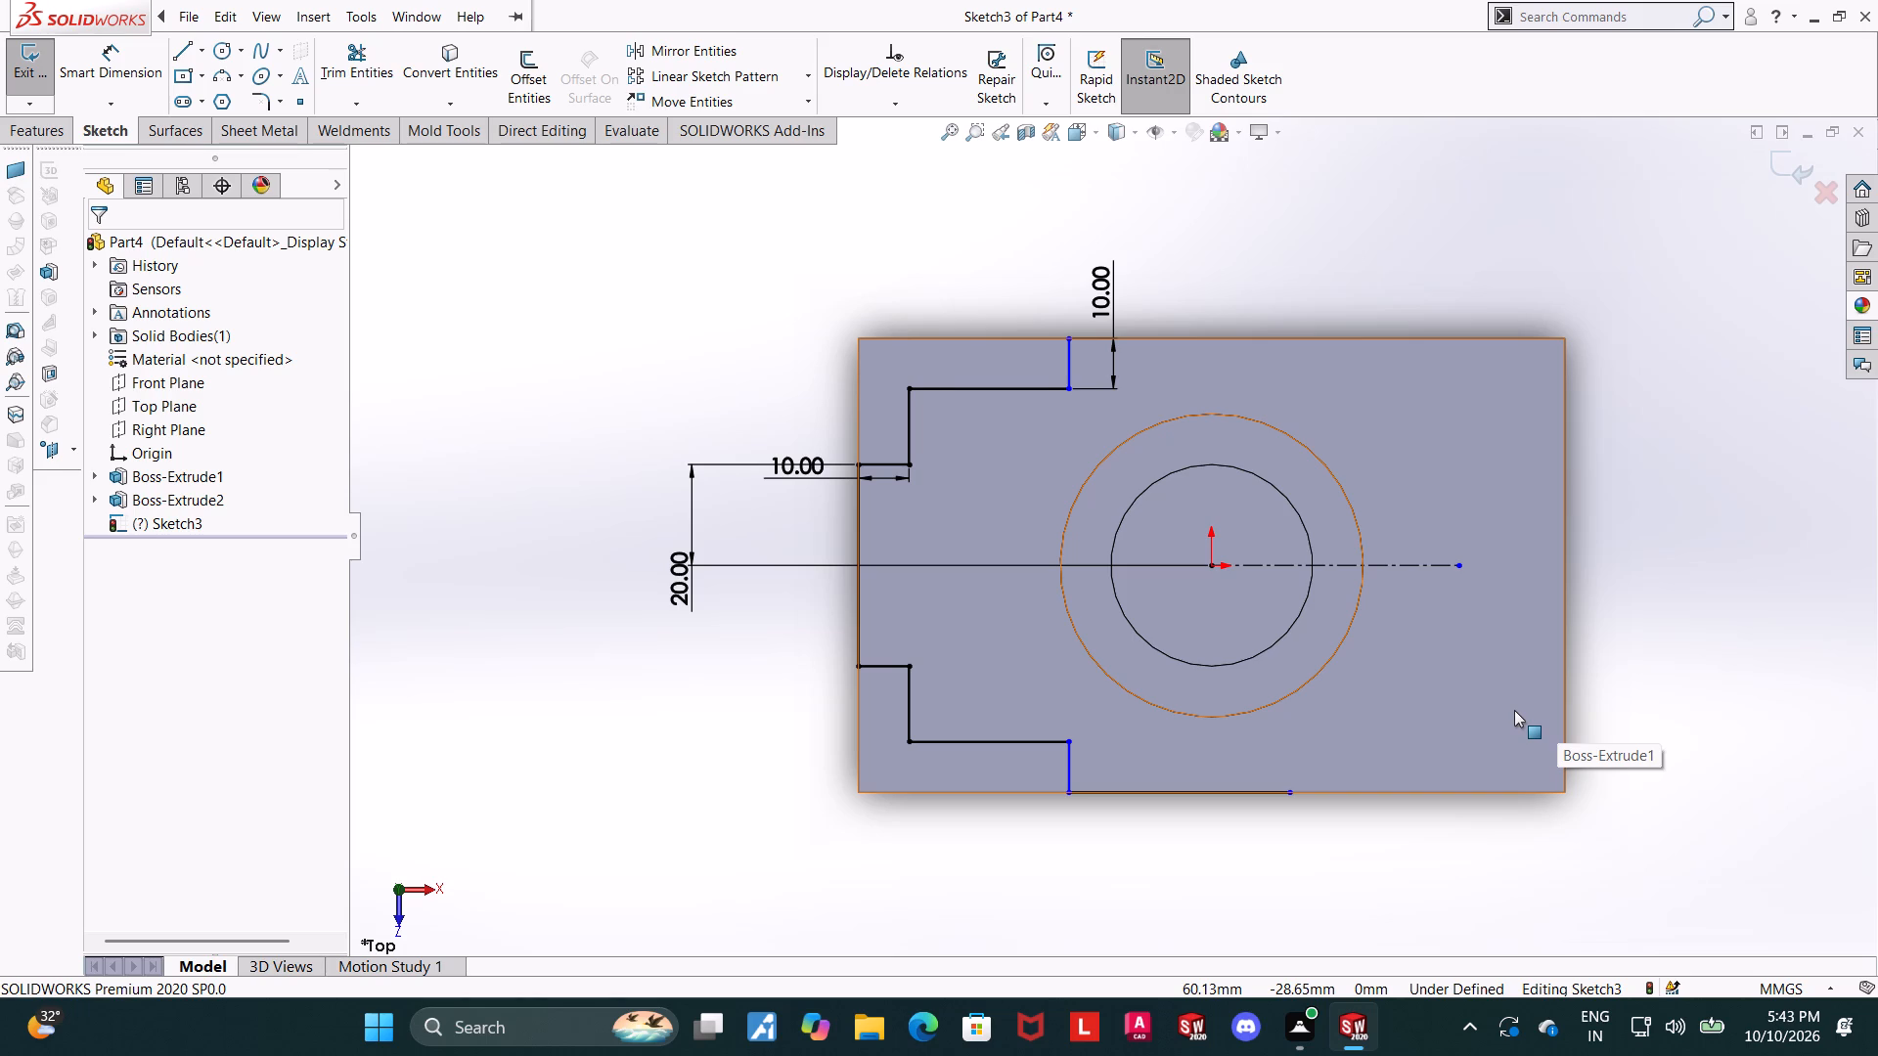
Dimension the front-edge line's right endpoint 30 mm horizontally from the origin.
scroll(1514, 710, up, 1)
scroll(1514, 708, down, 1)
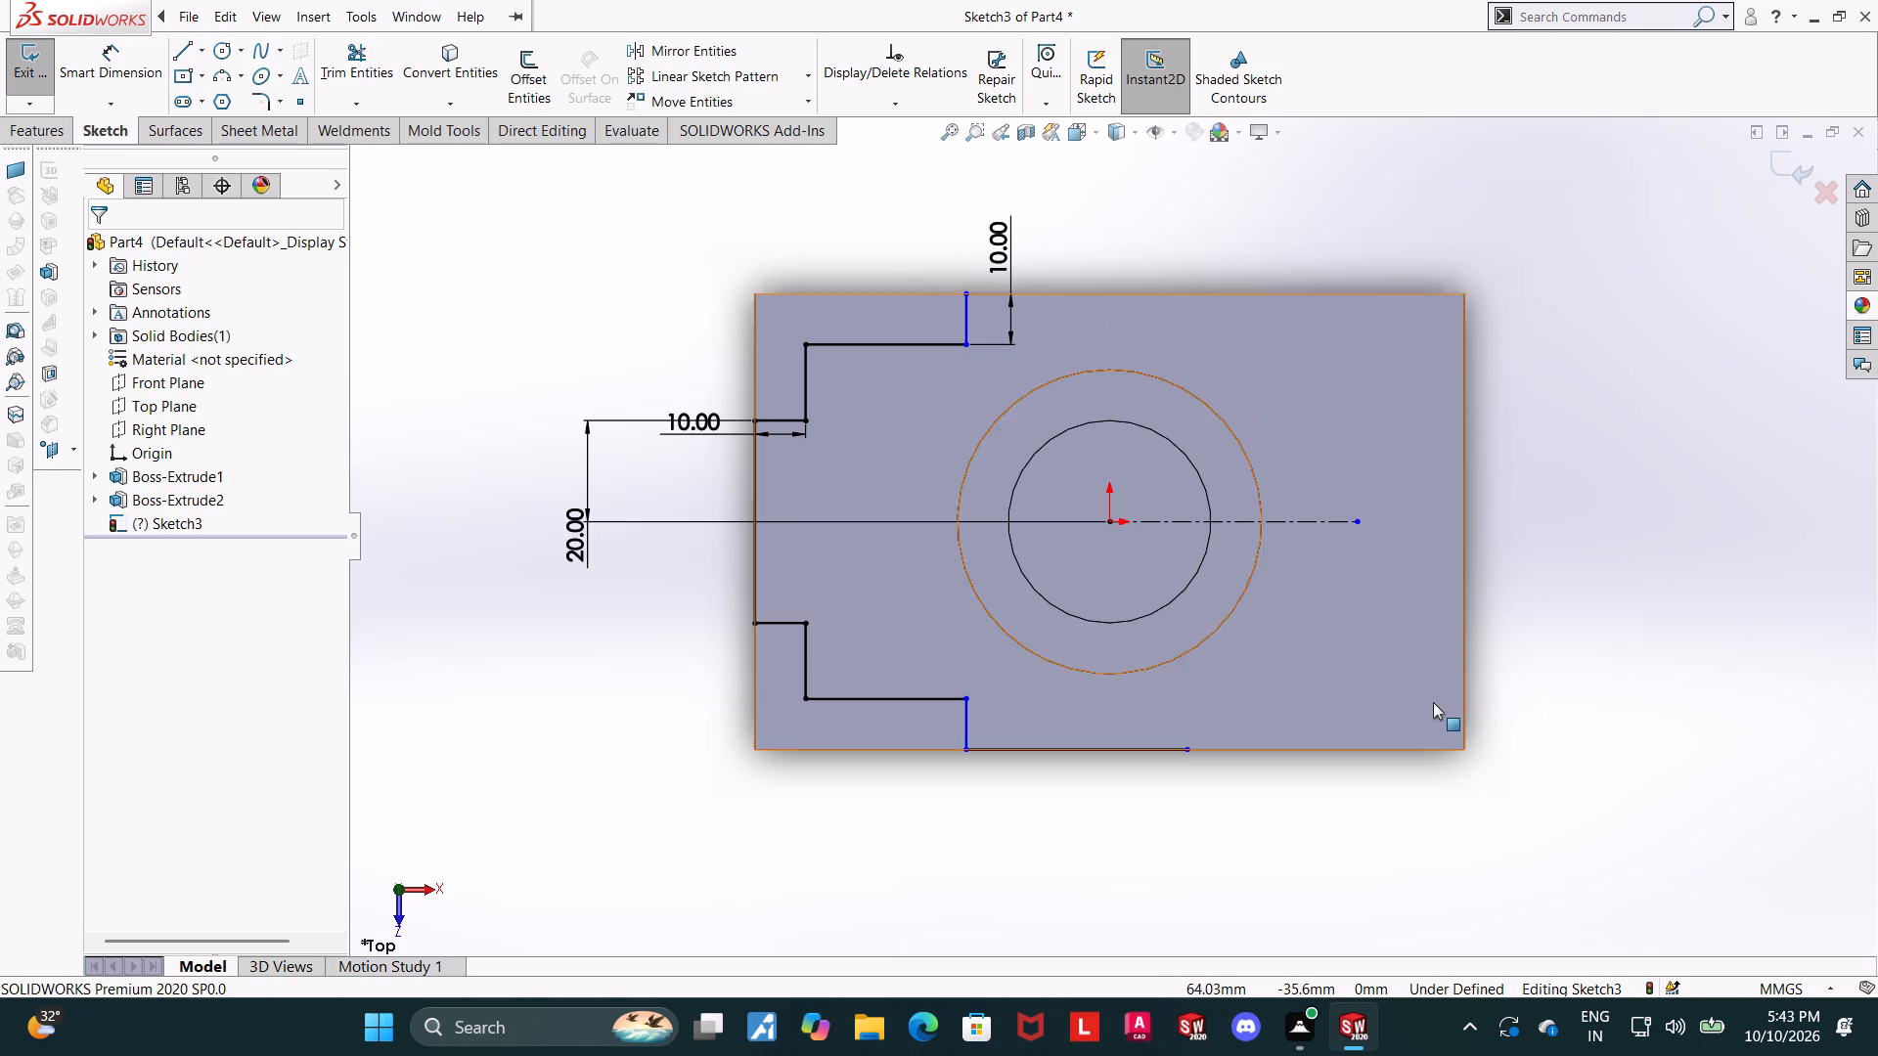
key(Escape)
key(Escape)
click(112, 56)
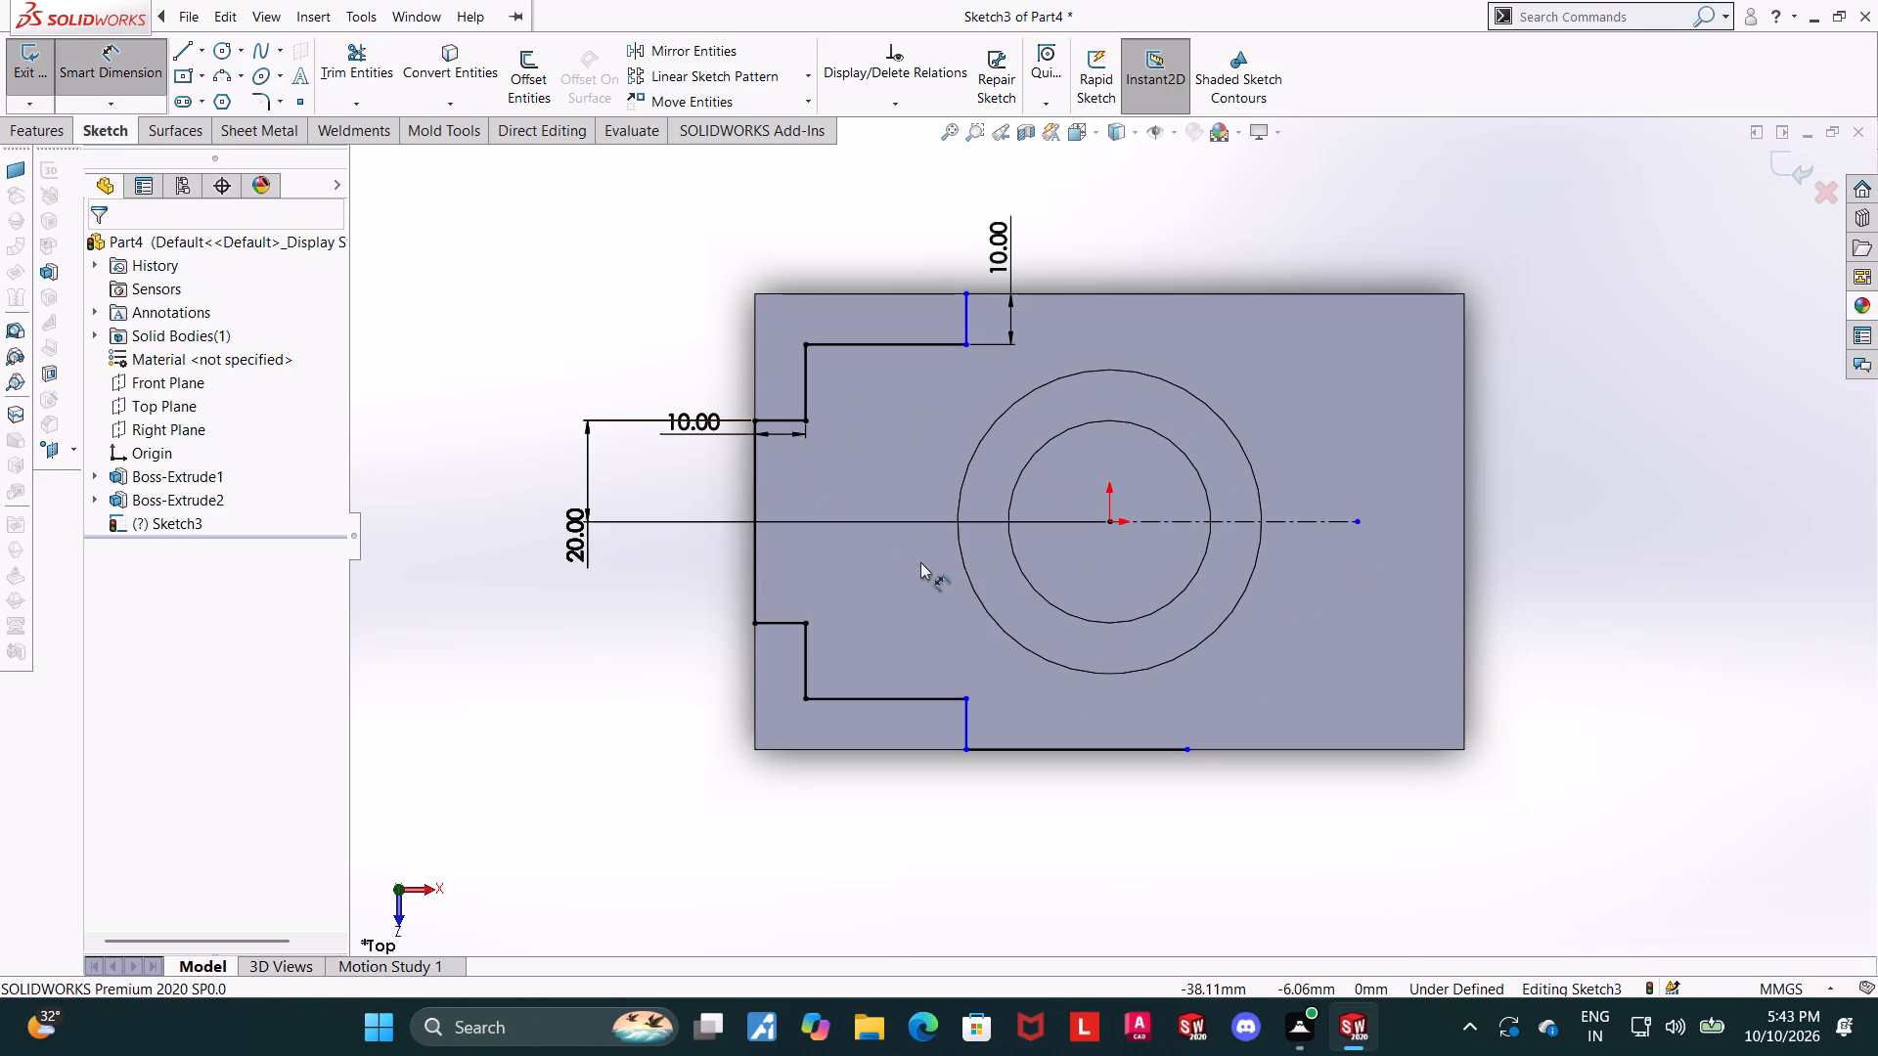
click(1108, 528)
click(1113, 519)
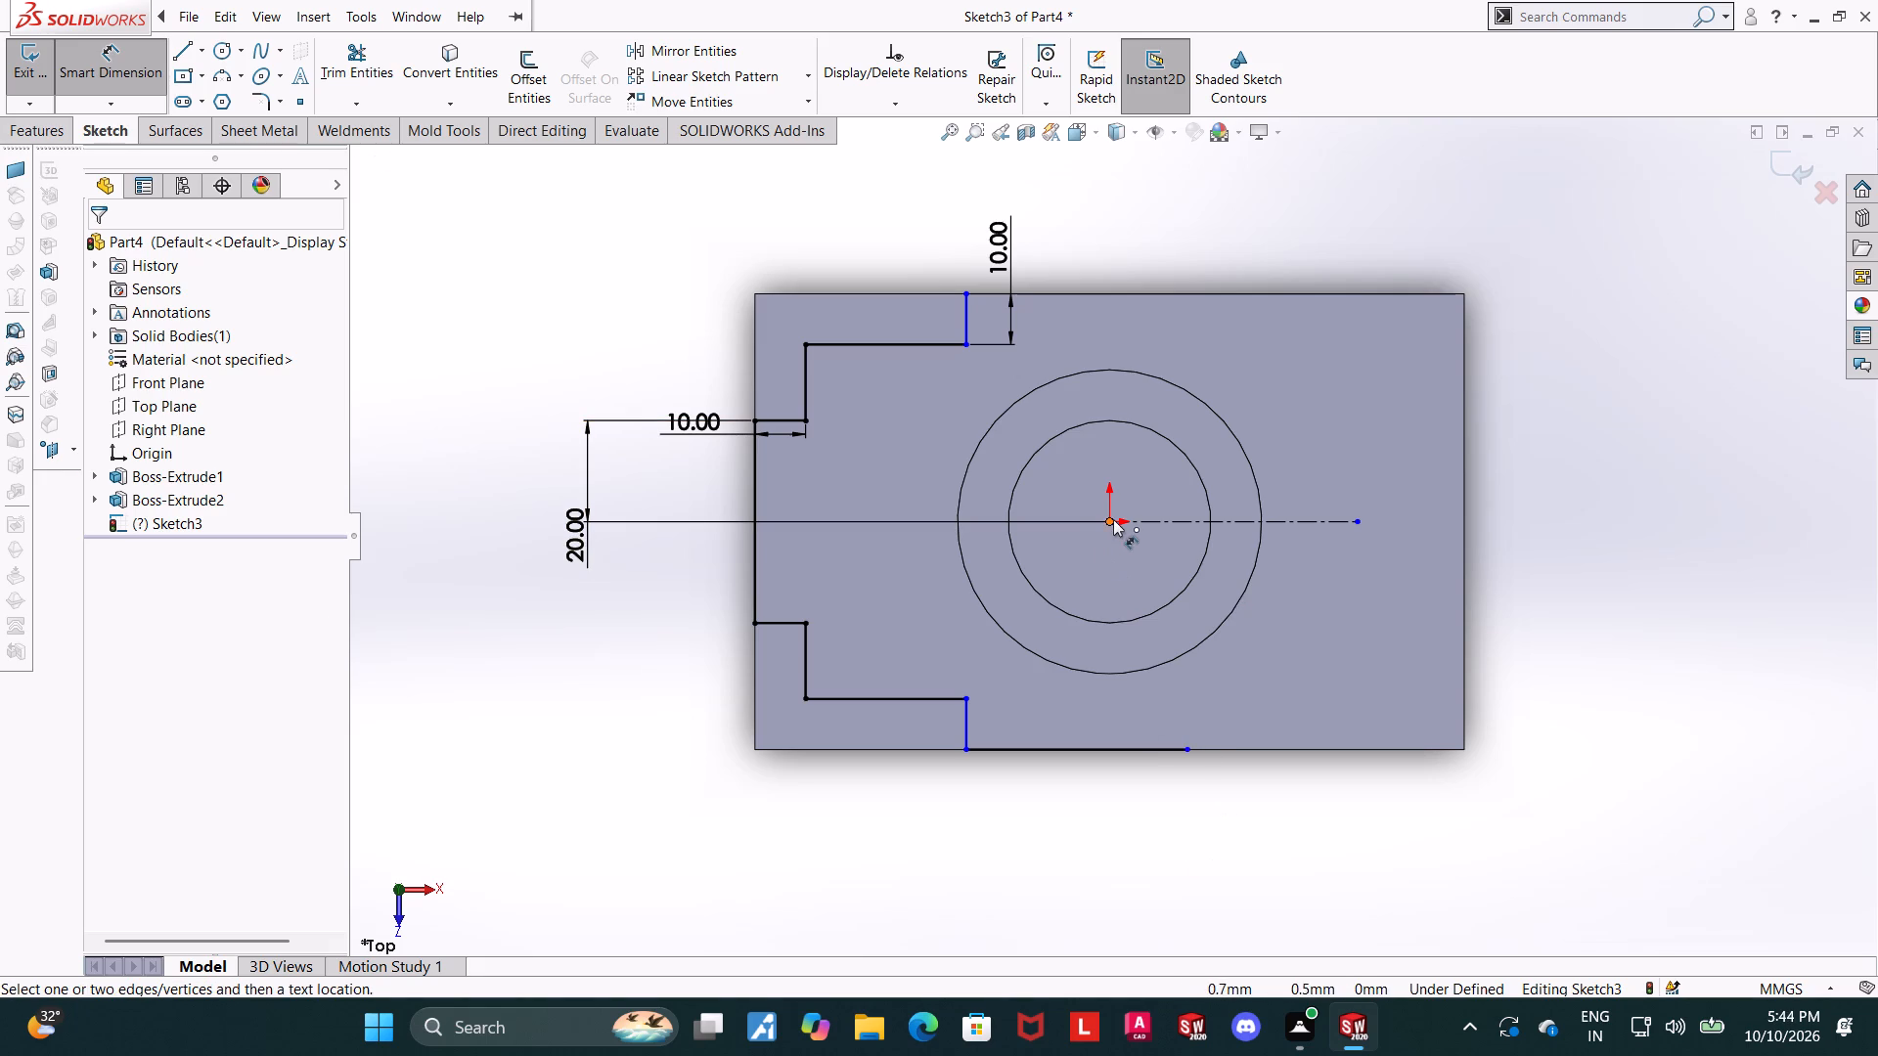
click(1189, 748)
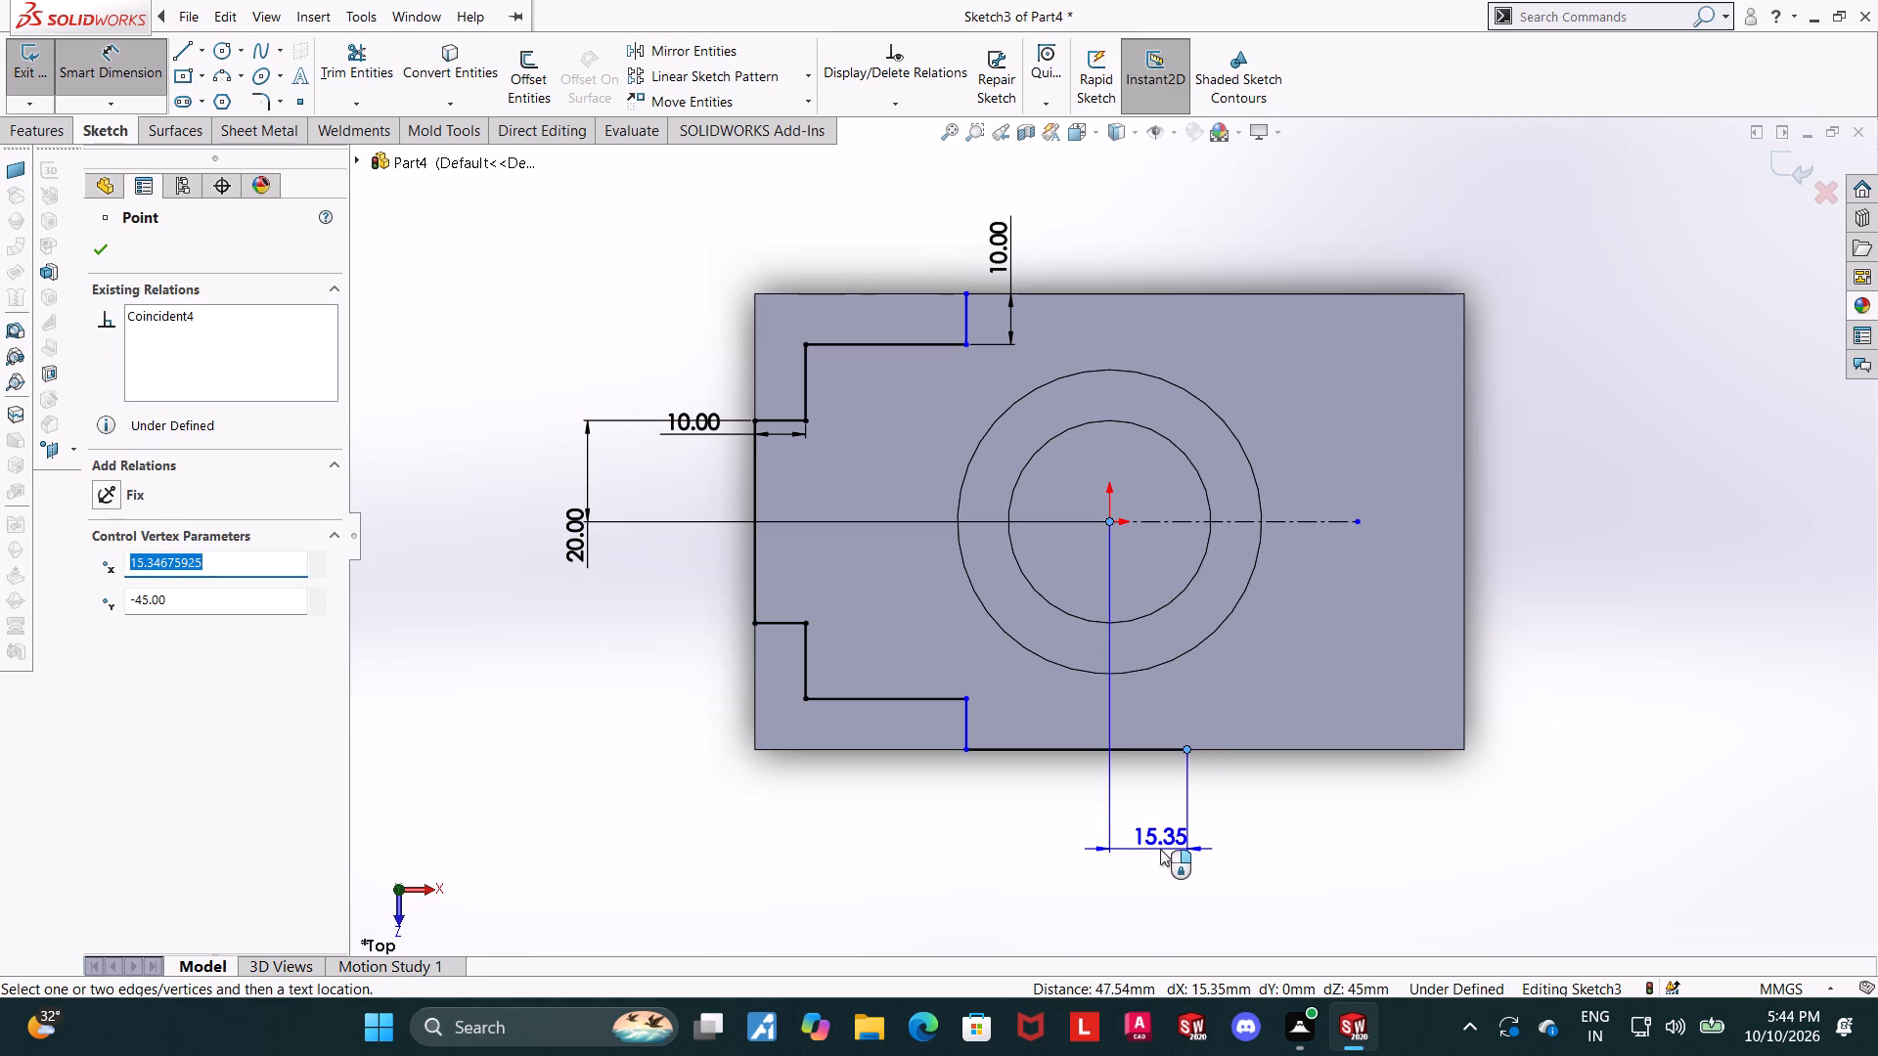
click(1160, 849)
text(30)
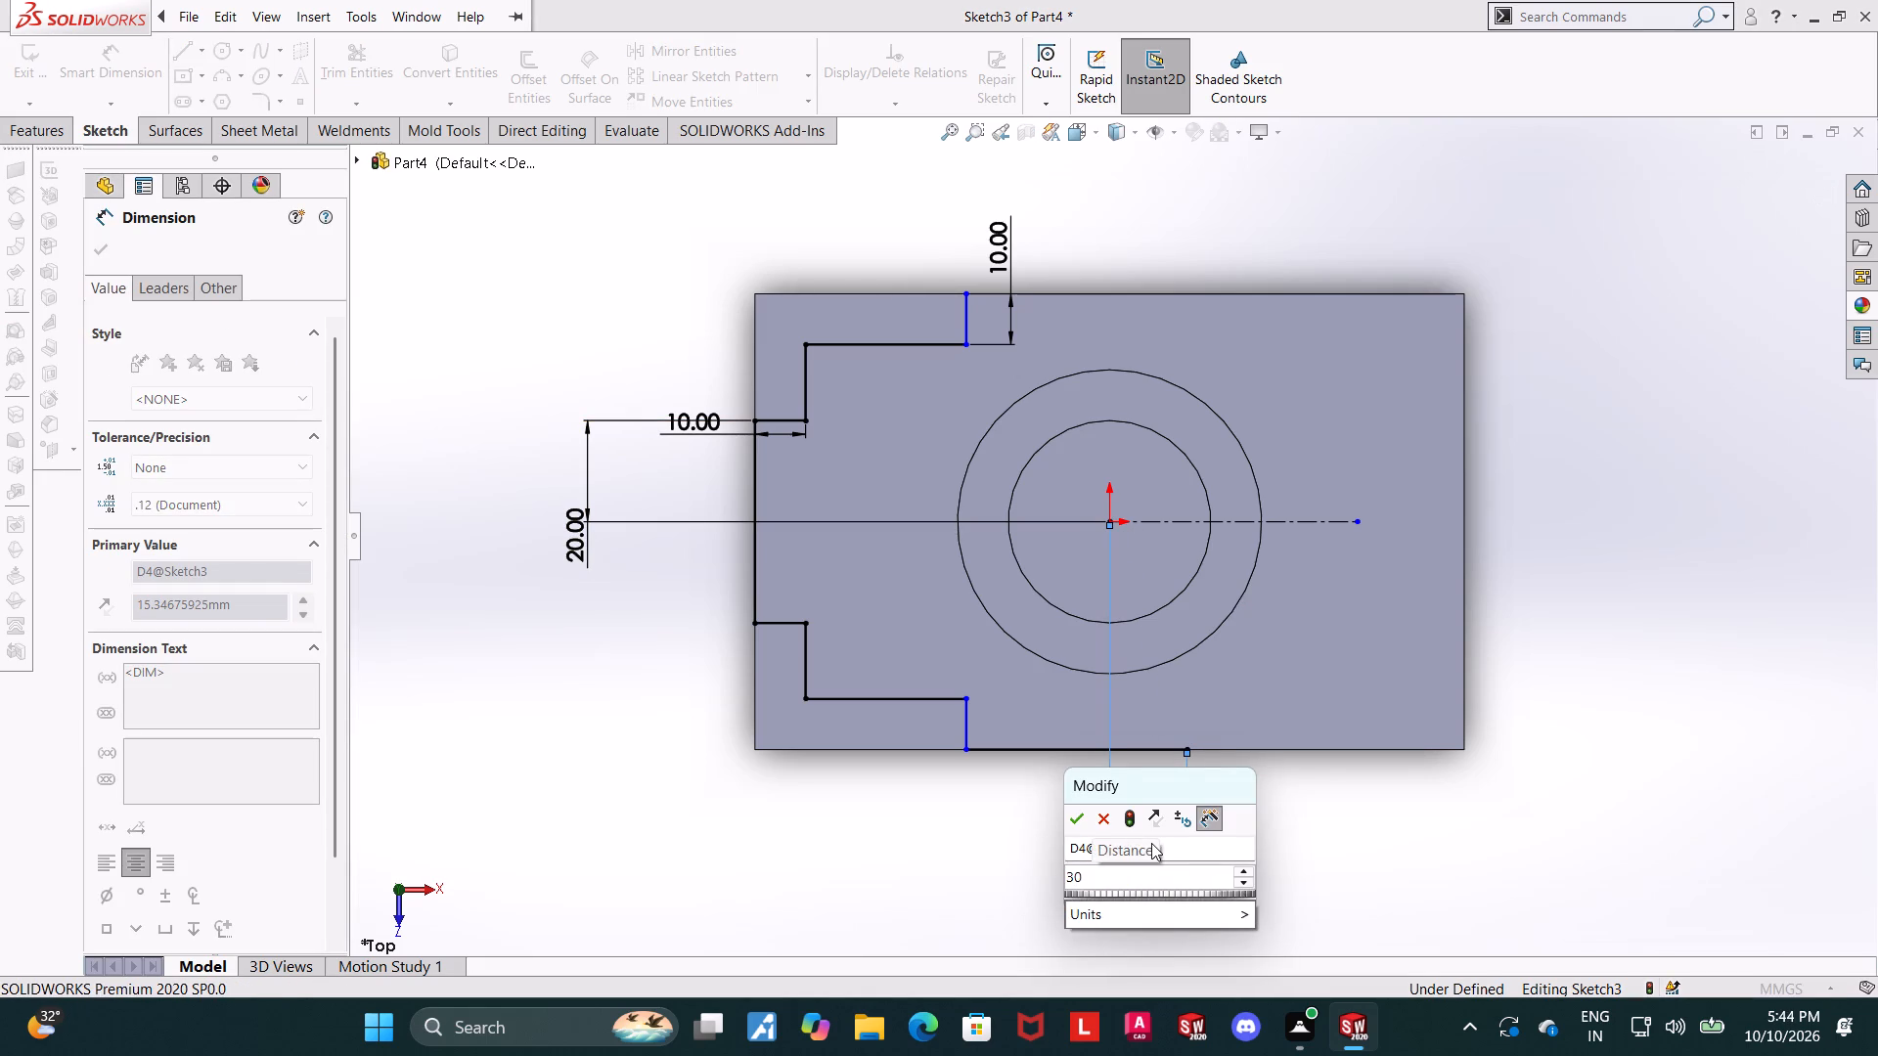
key(Return)
key(Escape)
key(Escape)
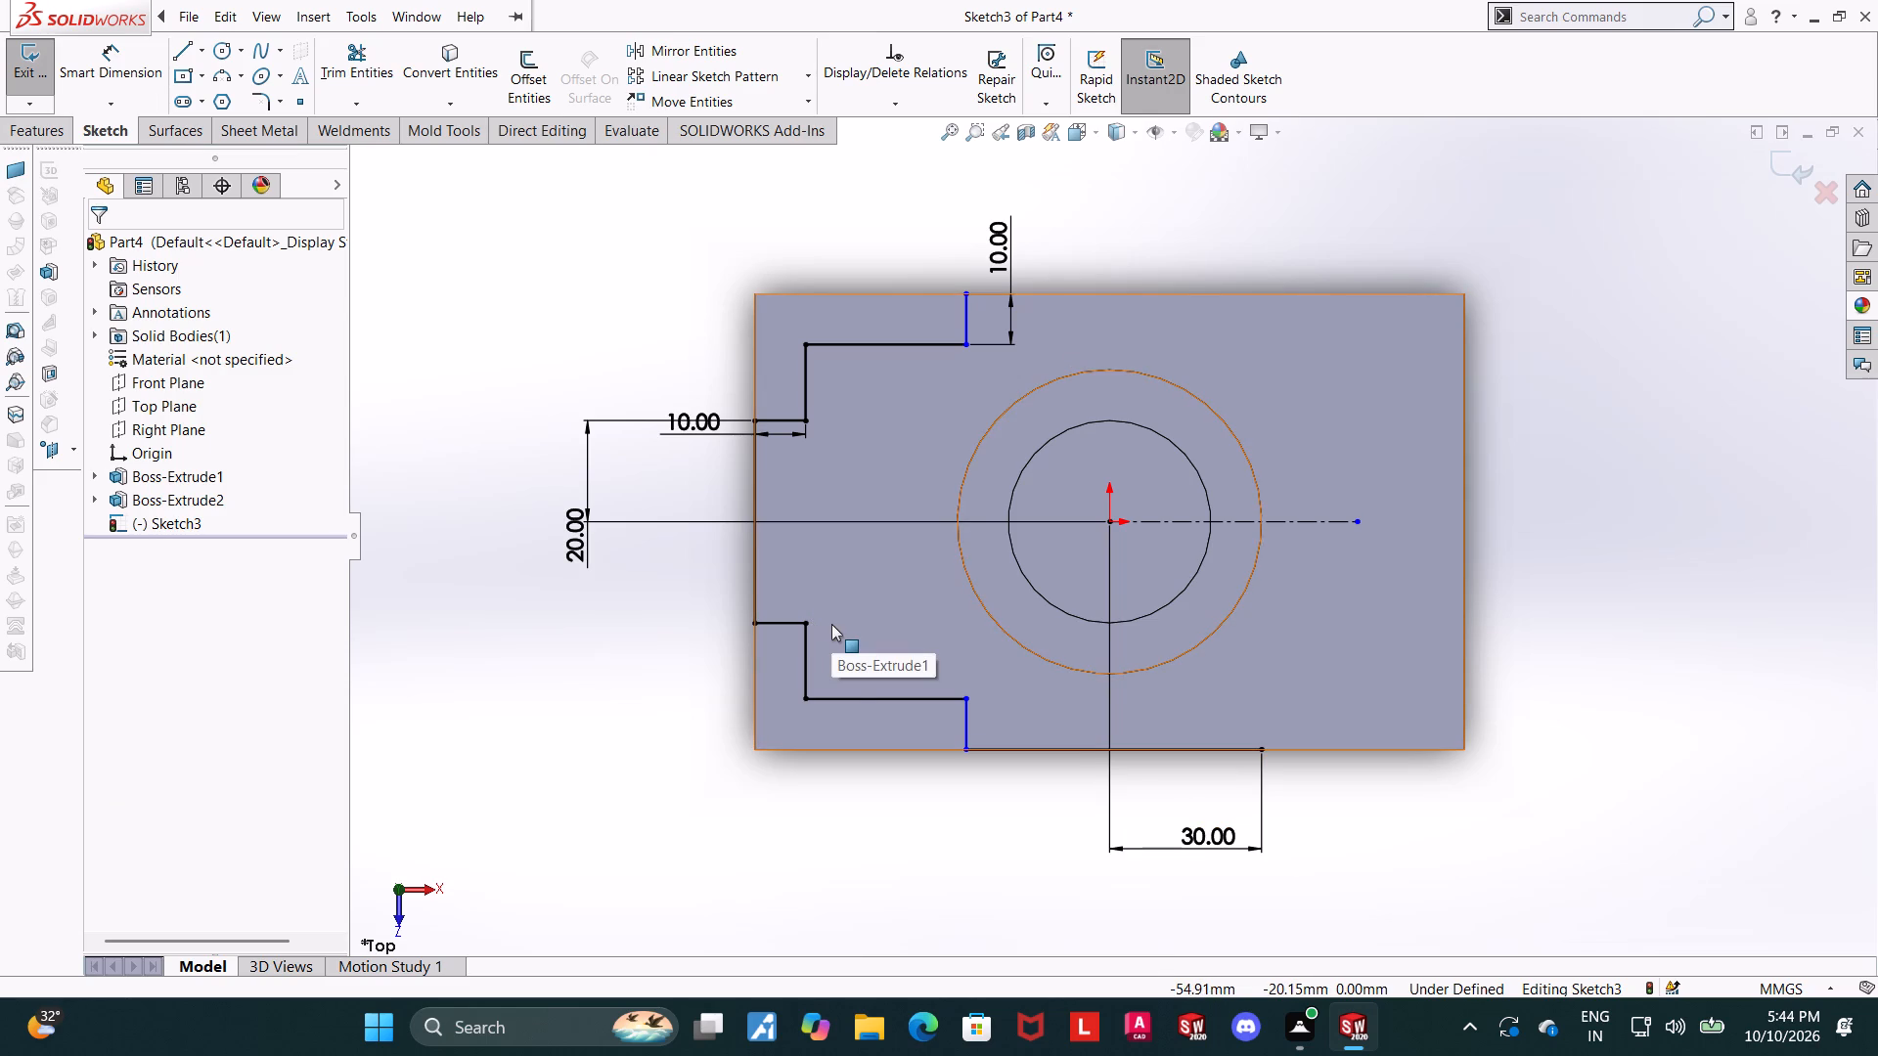
Draw a slanted line about 45 mm long from the ring boss's outer circle to the right end of the front-edge line.
scroll(831, 624, up, 1)
scroll(831, 624, down, 1)
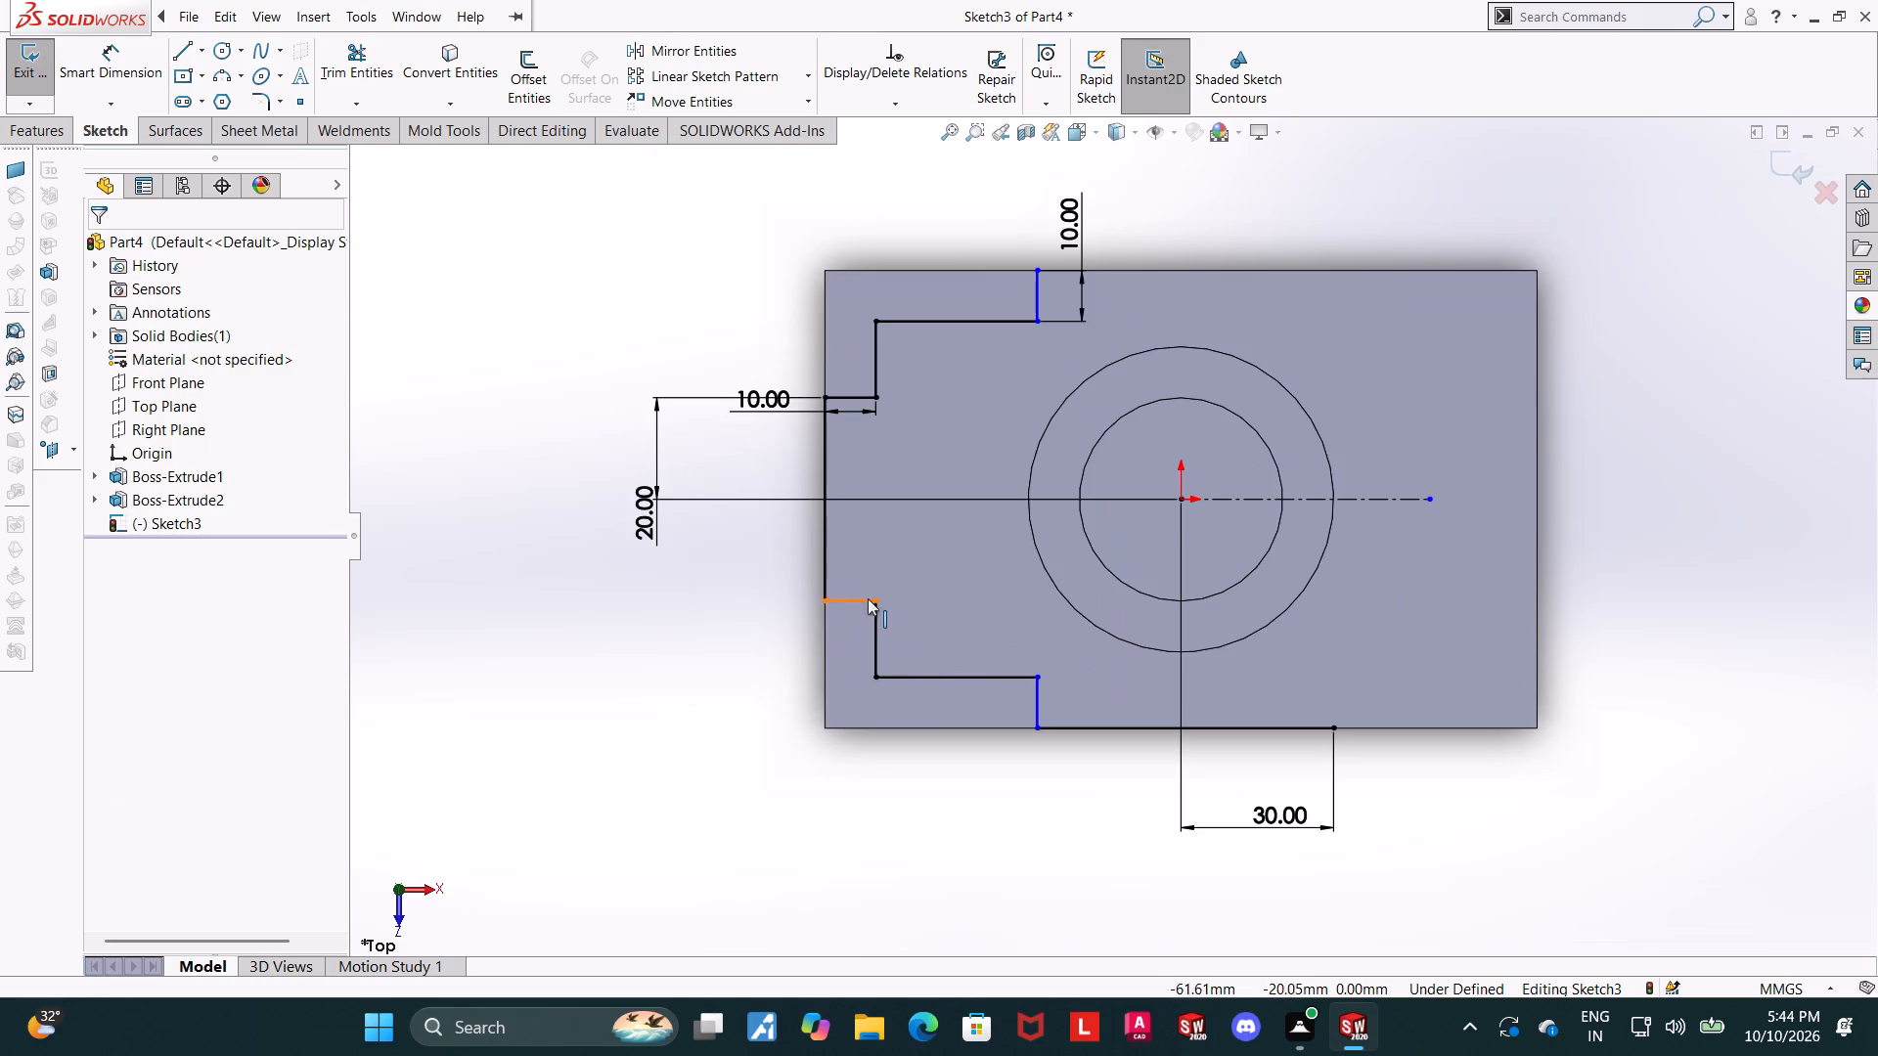
click(180, 43)
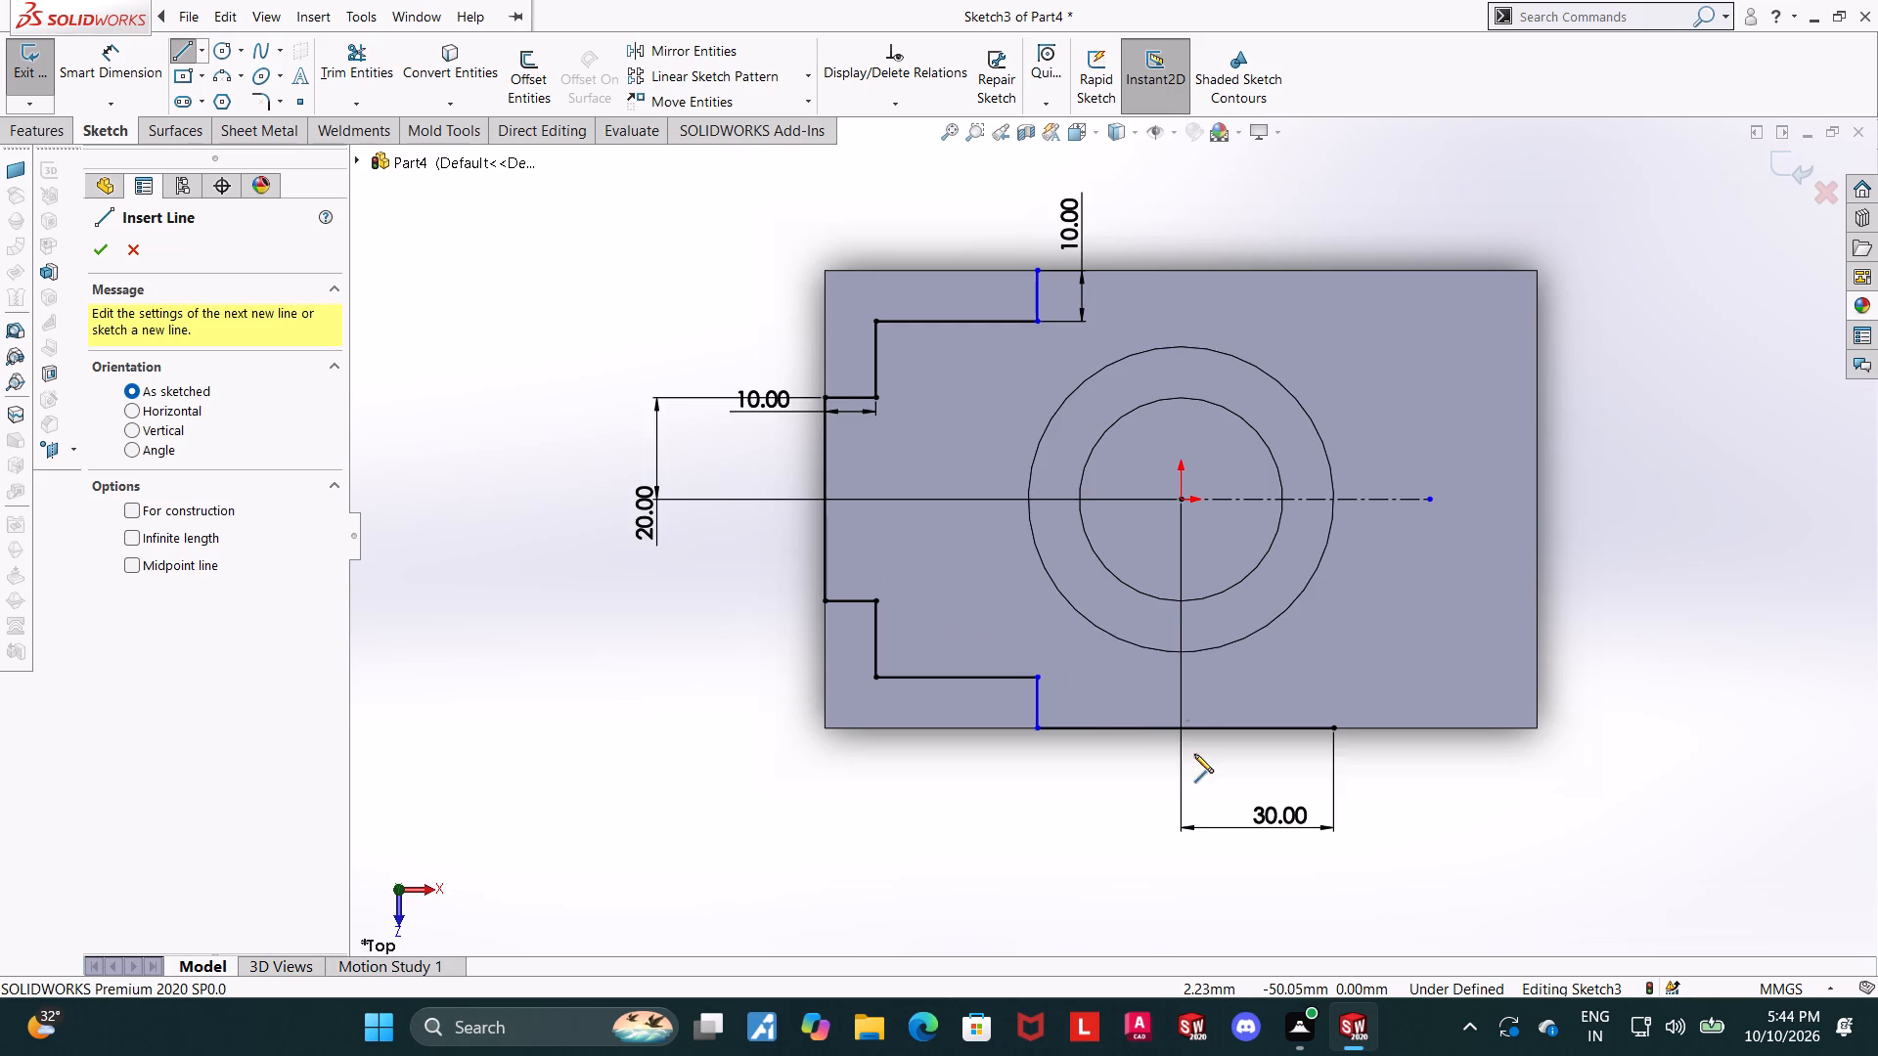
click(1126, 639)
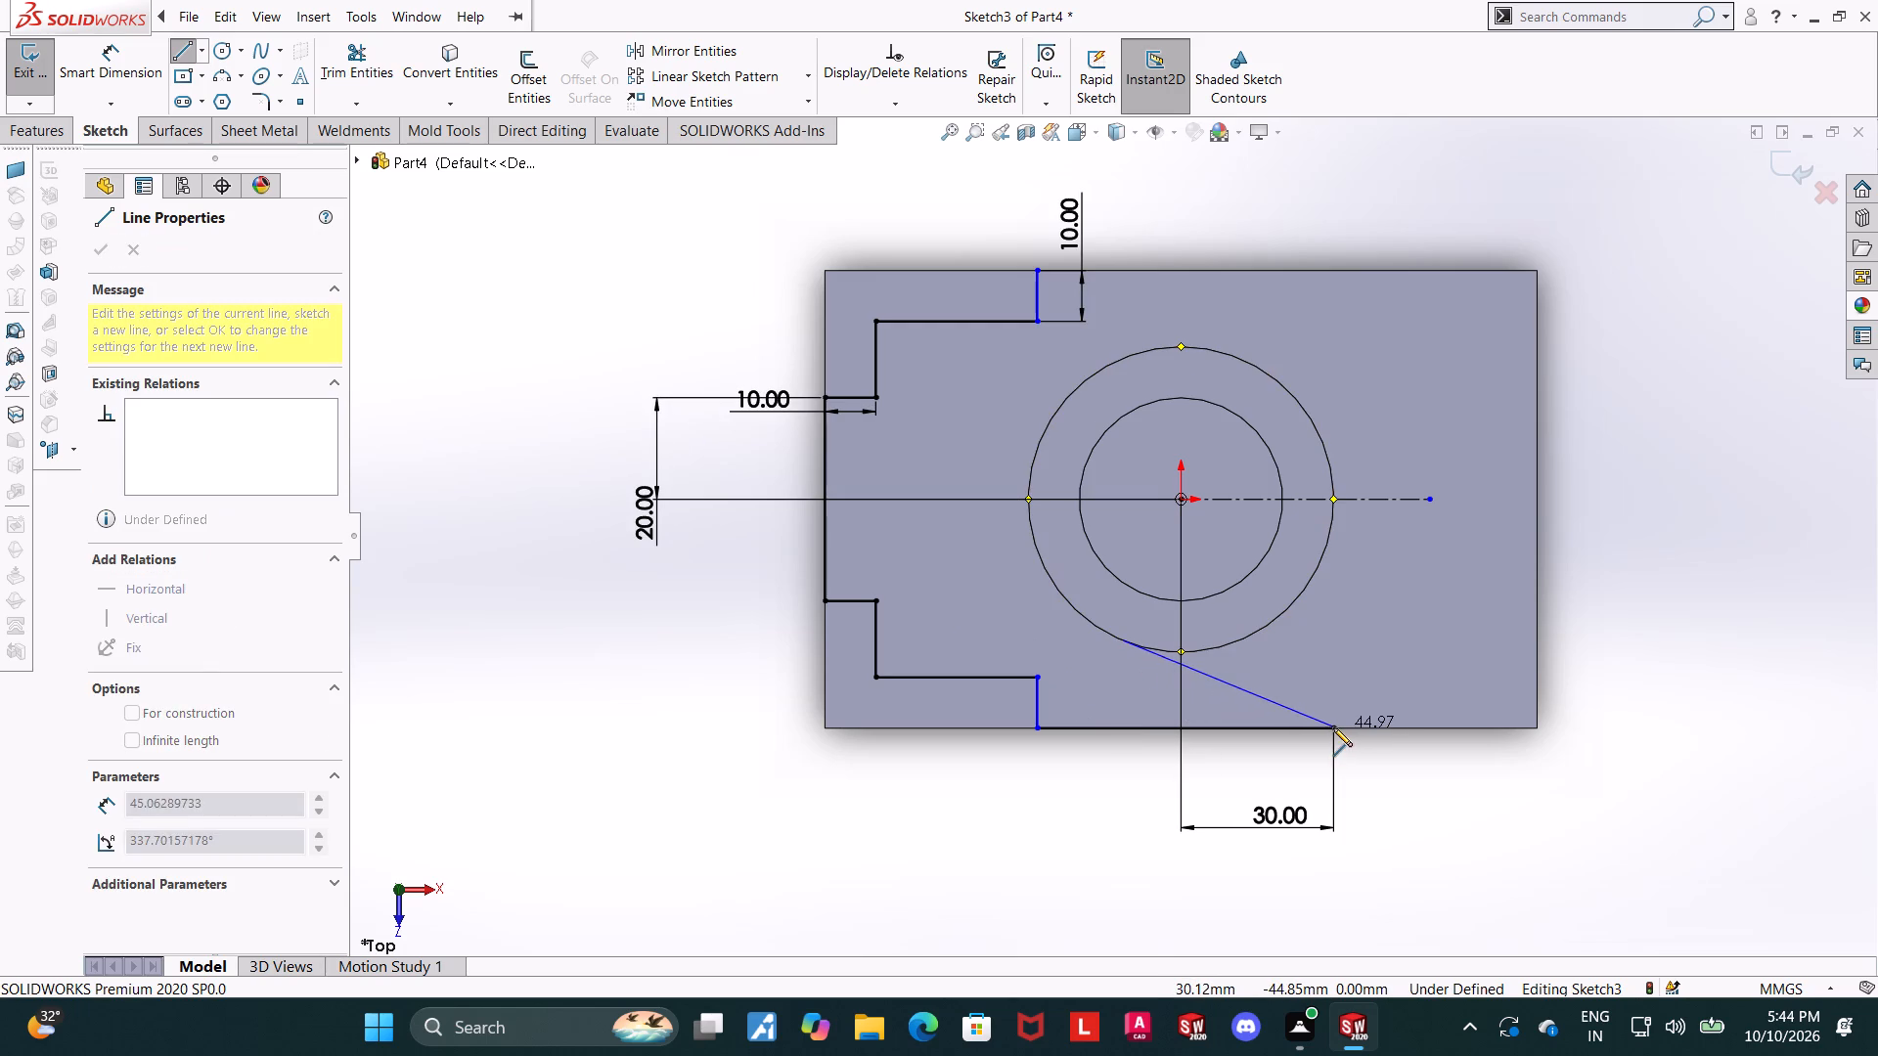
click(1334, 731)
key(Escape)
key(Escape)
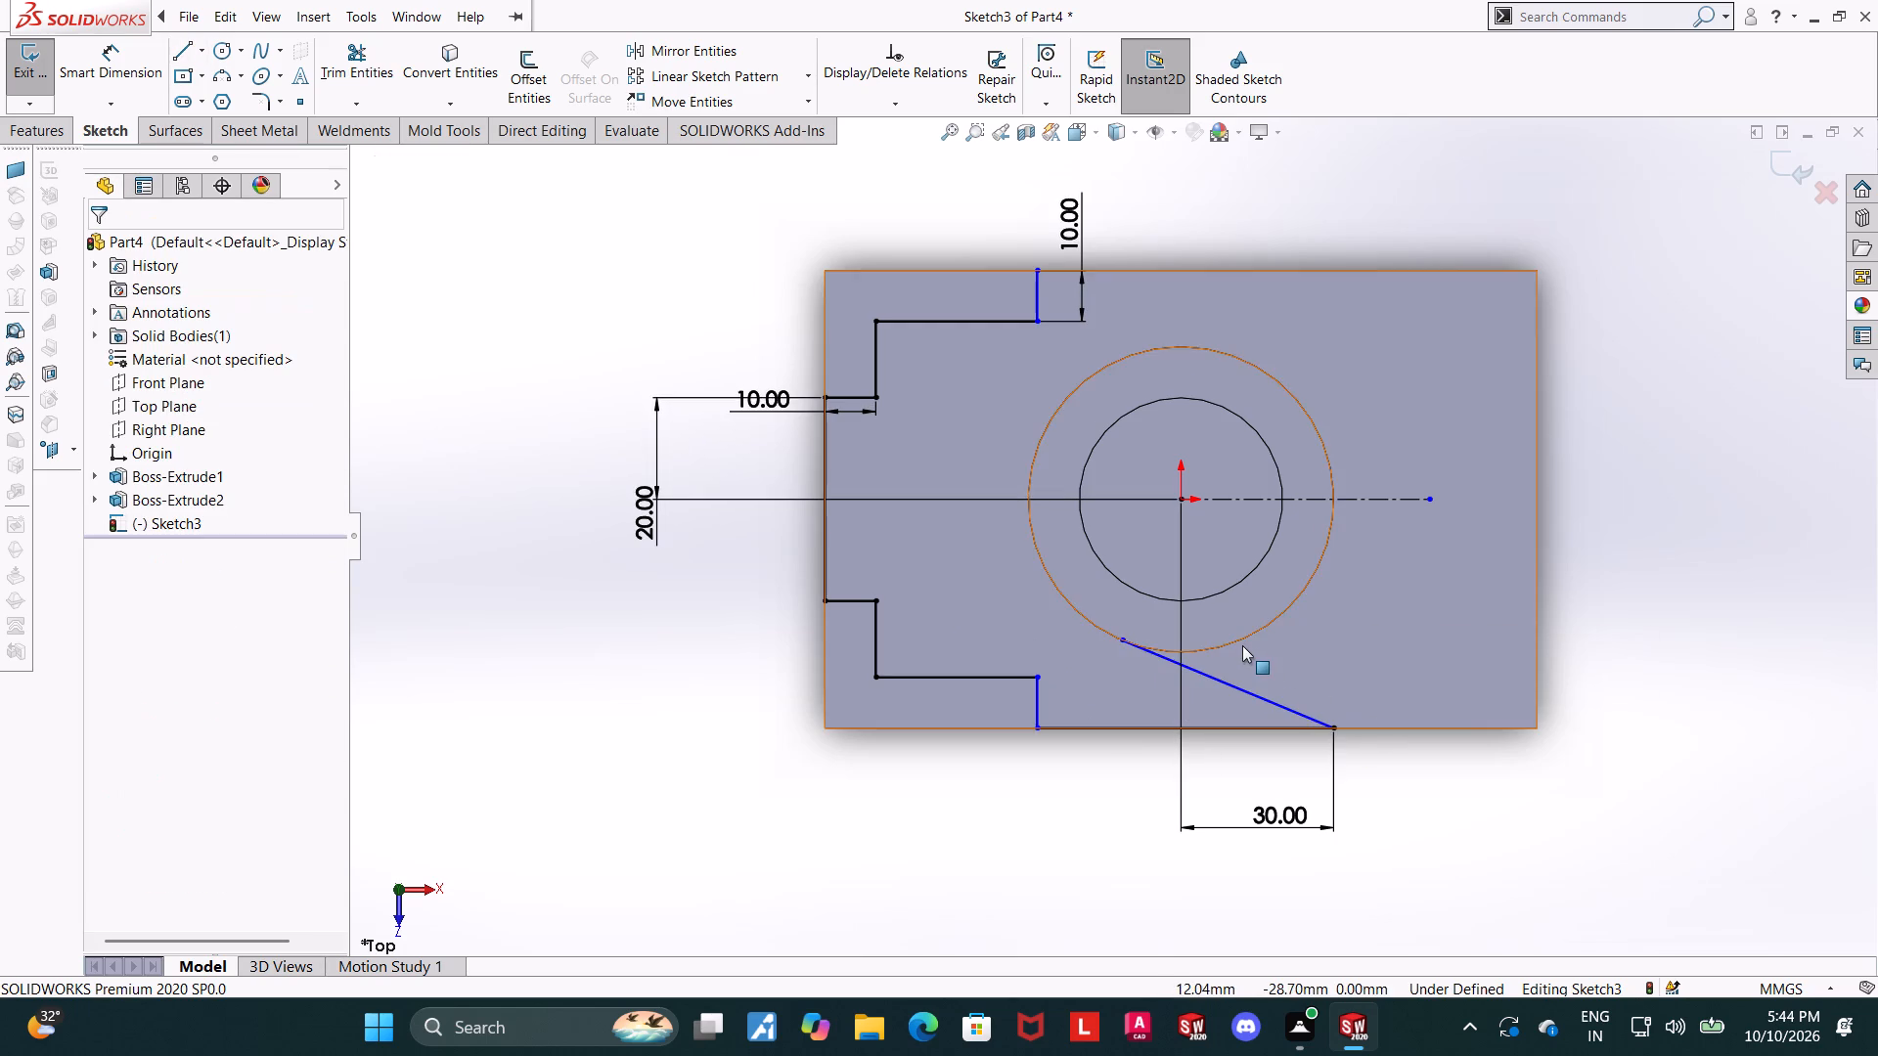
Make the slanted line tangent to the ring boss's outer circular edge.
click(1238, 642)
ctrl+click(1227, 681)
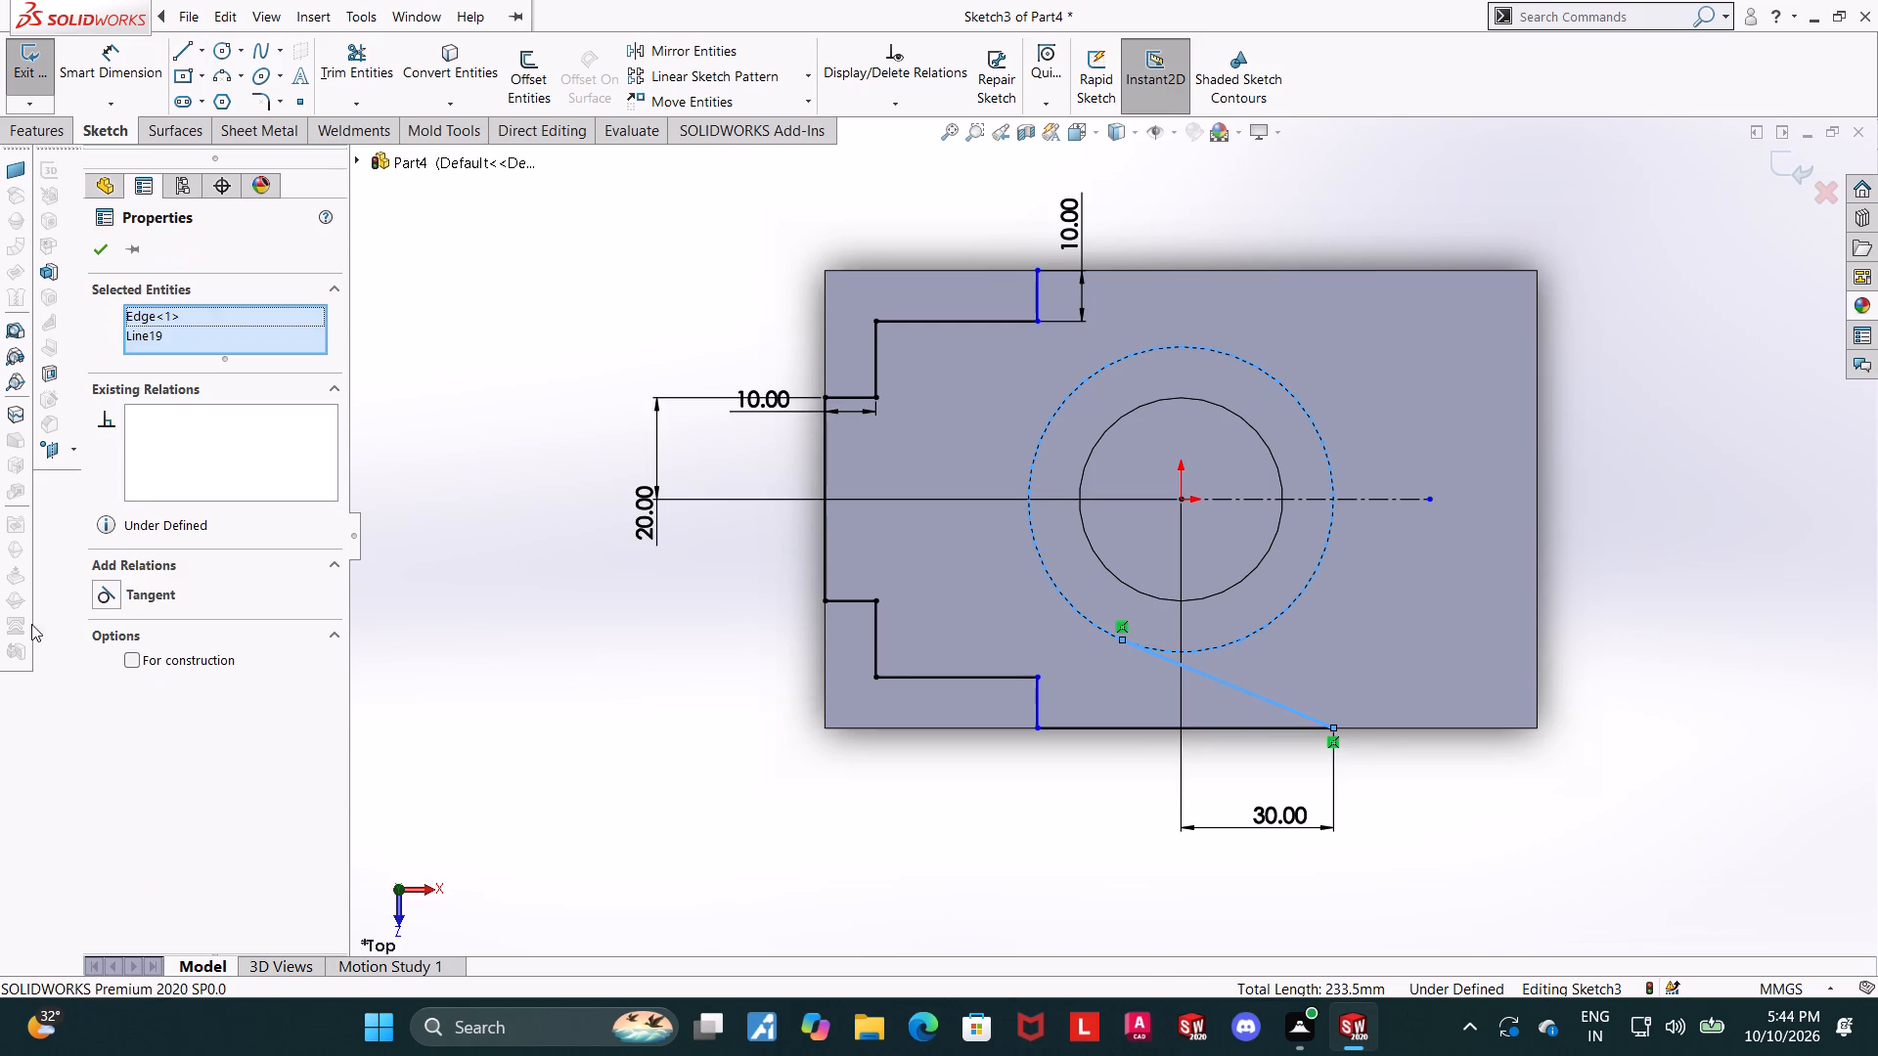
click(100, 594)
key(Escape)
key(Escape)
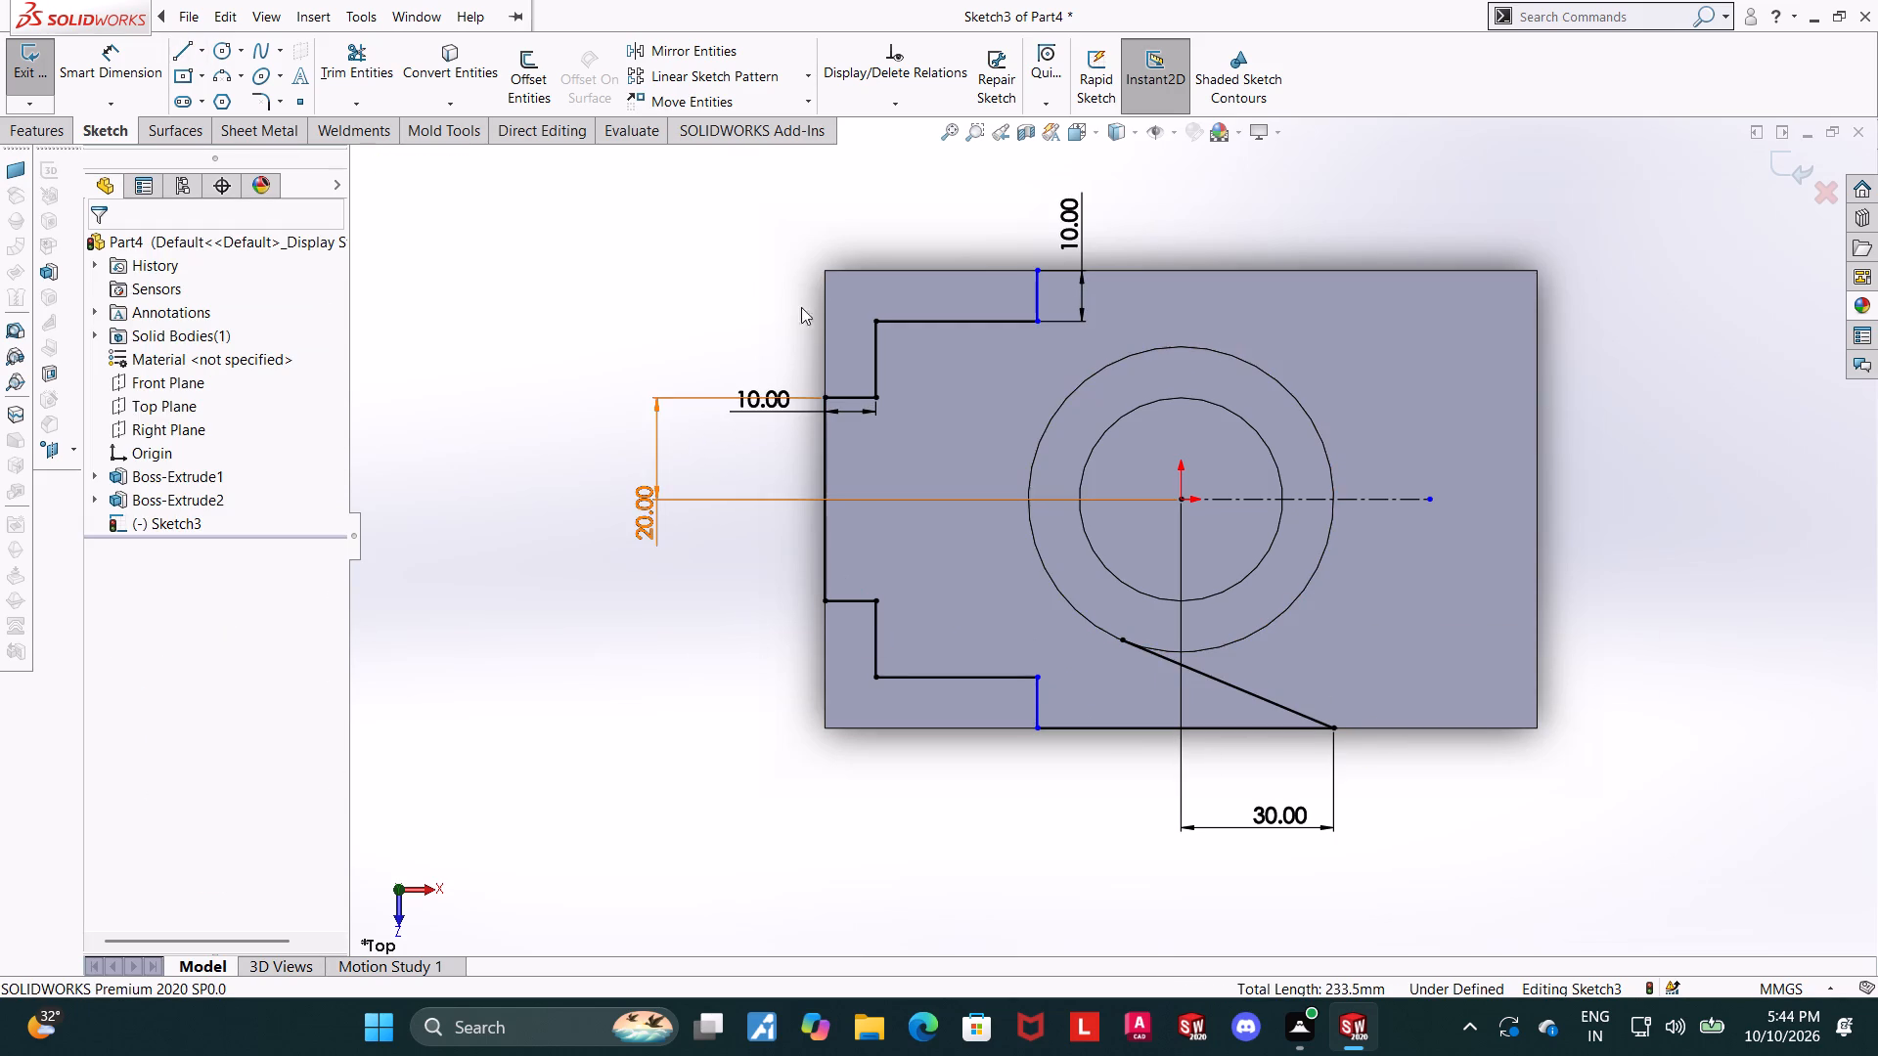
Convert the ring boss's outer 60 mm circular edge into a sketch circle.
click(464, 66)
click(1094, 374)
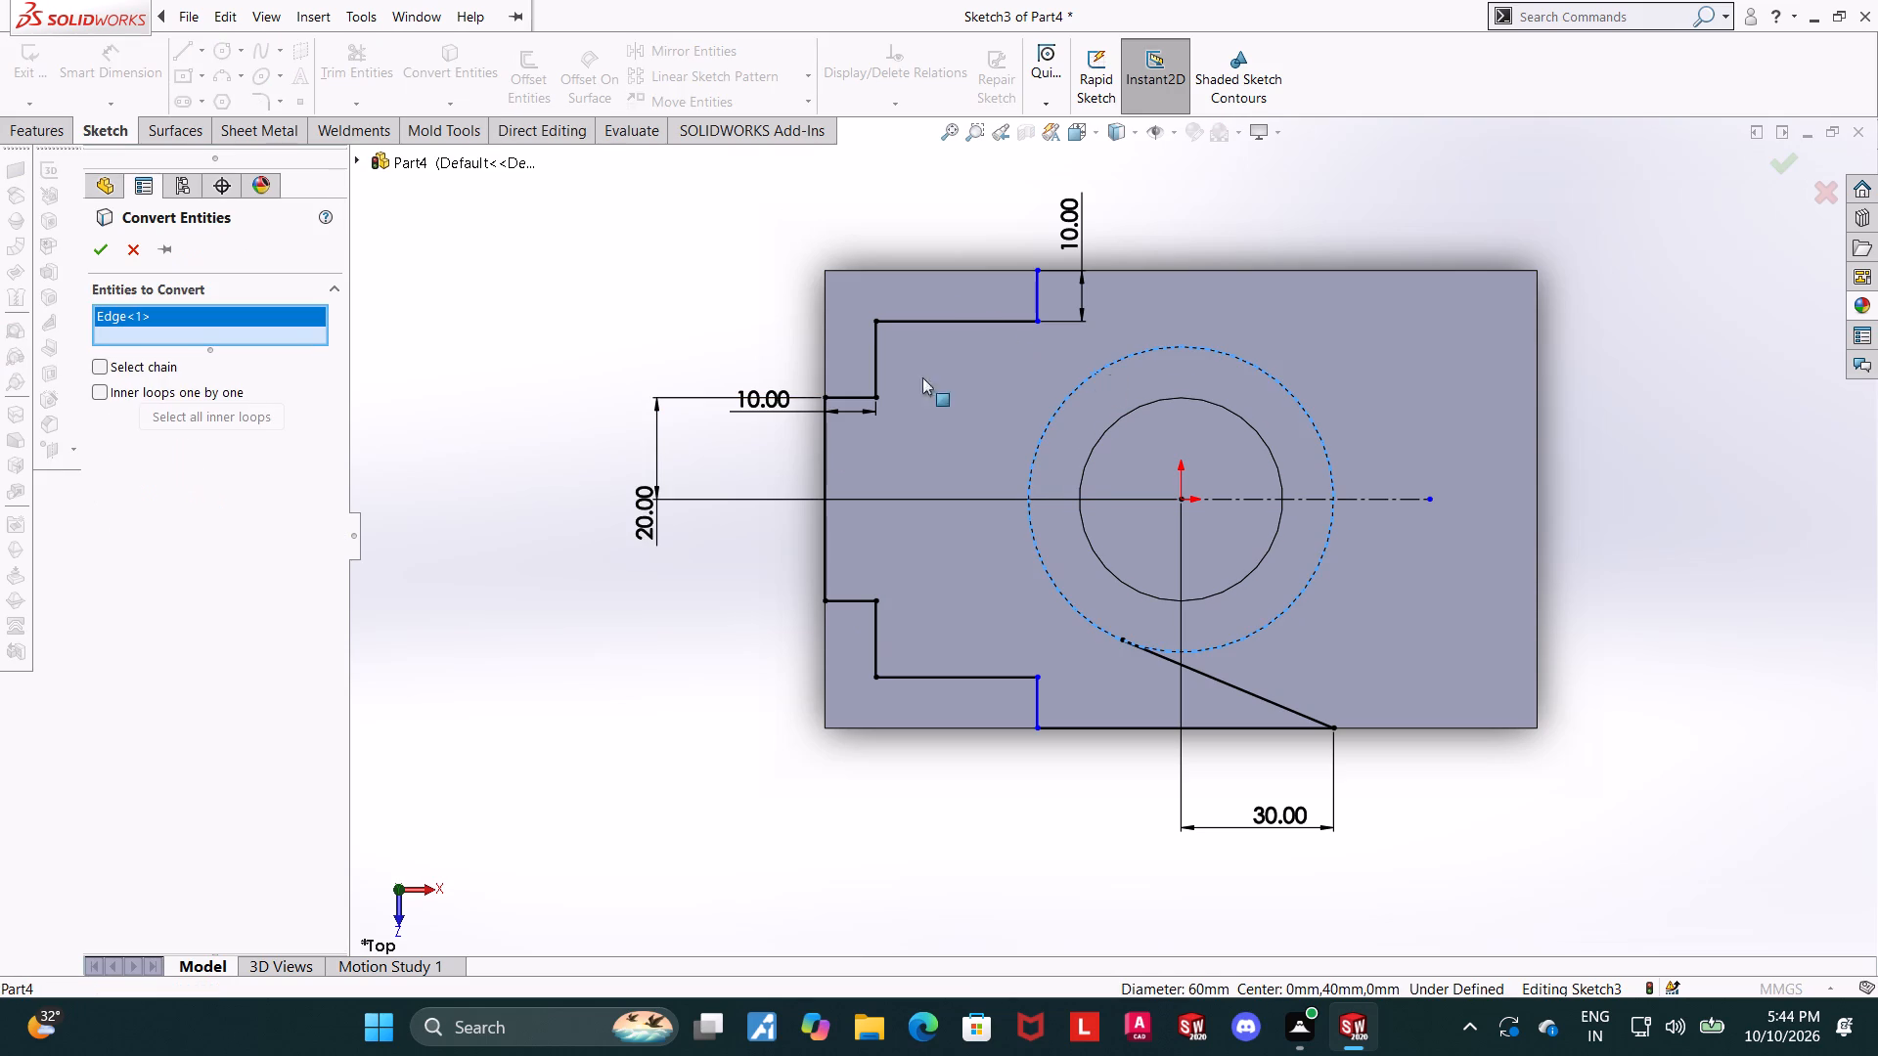
click(93, 249)
key(Escape)
key(Escape)
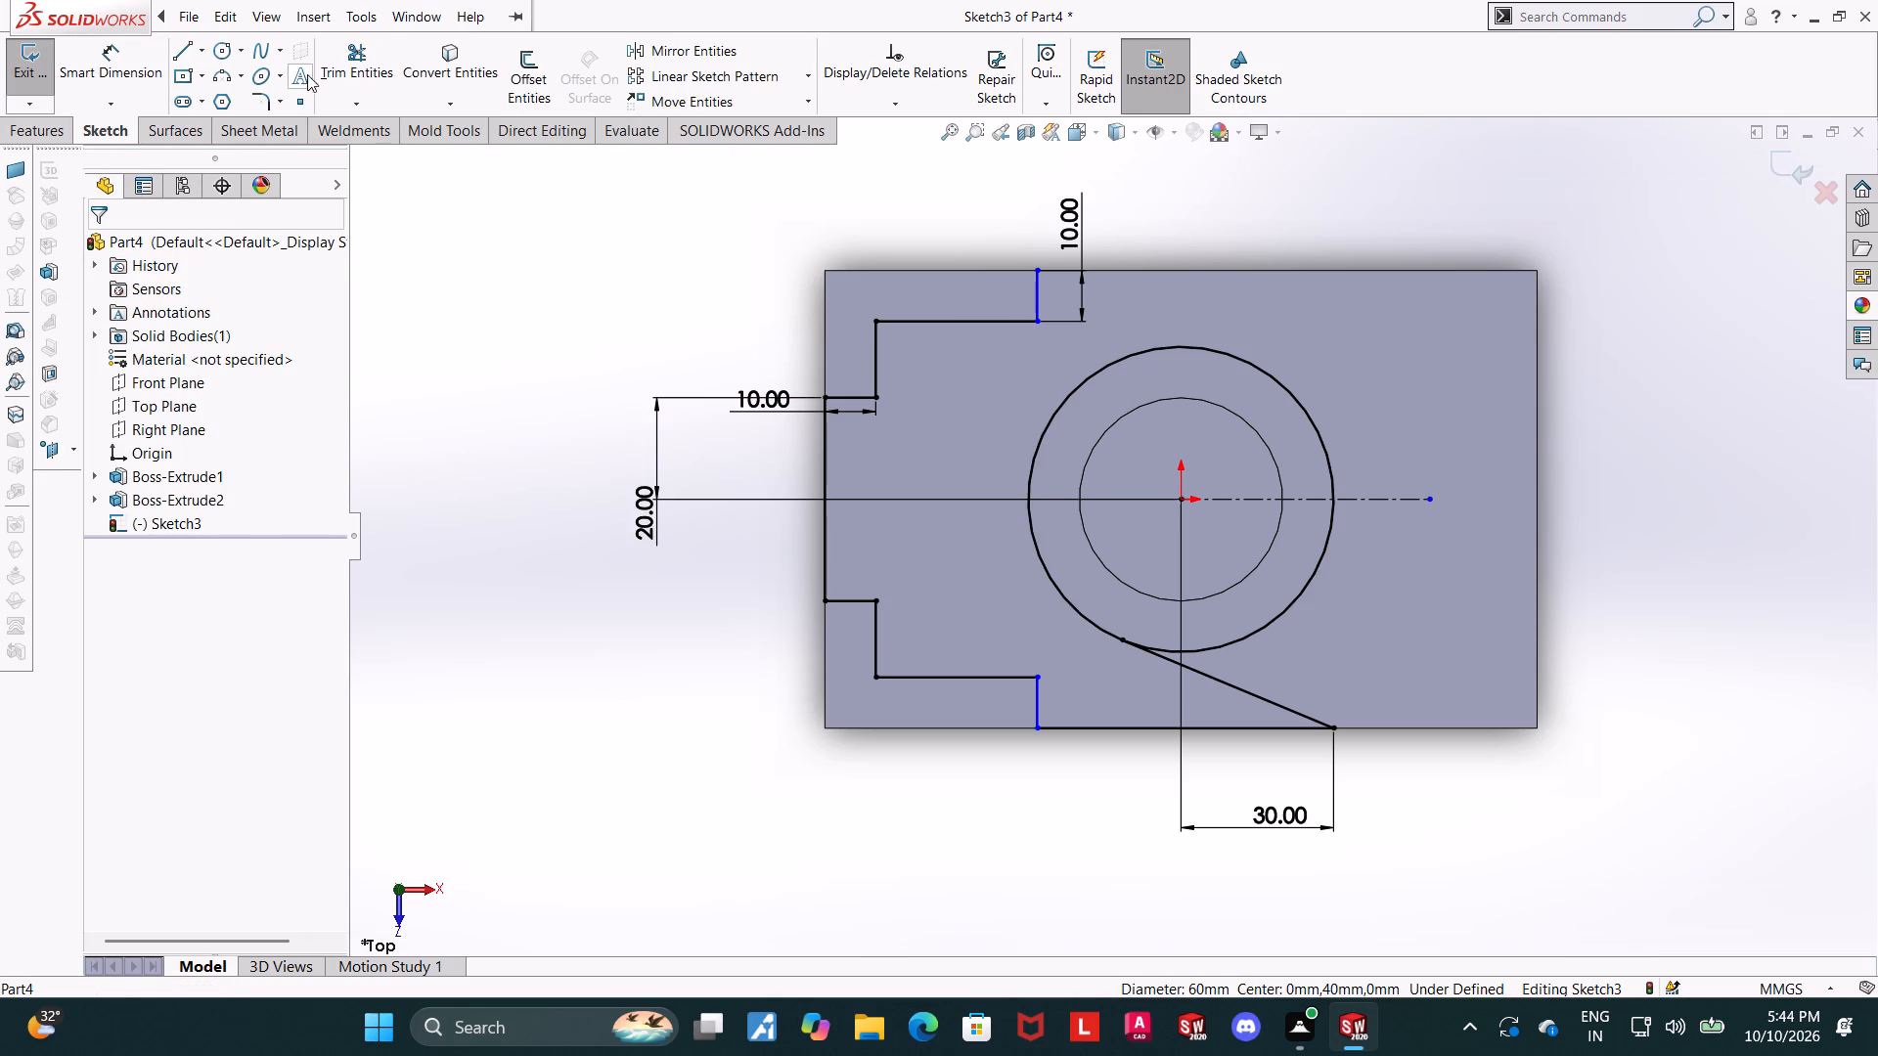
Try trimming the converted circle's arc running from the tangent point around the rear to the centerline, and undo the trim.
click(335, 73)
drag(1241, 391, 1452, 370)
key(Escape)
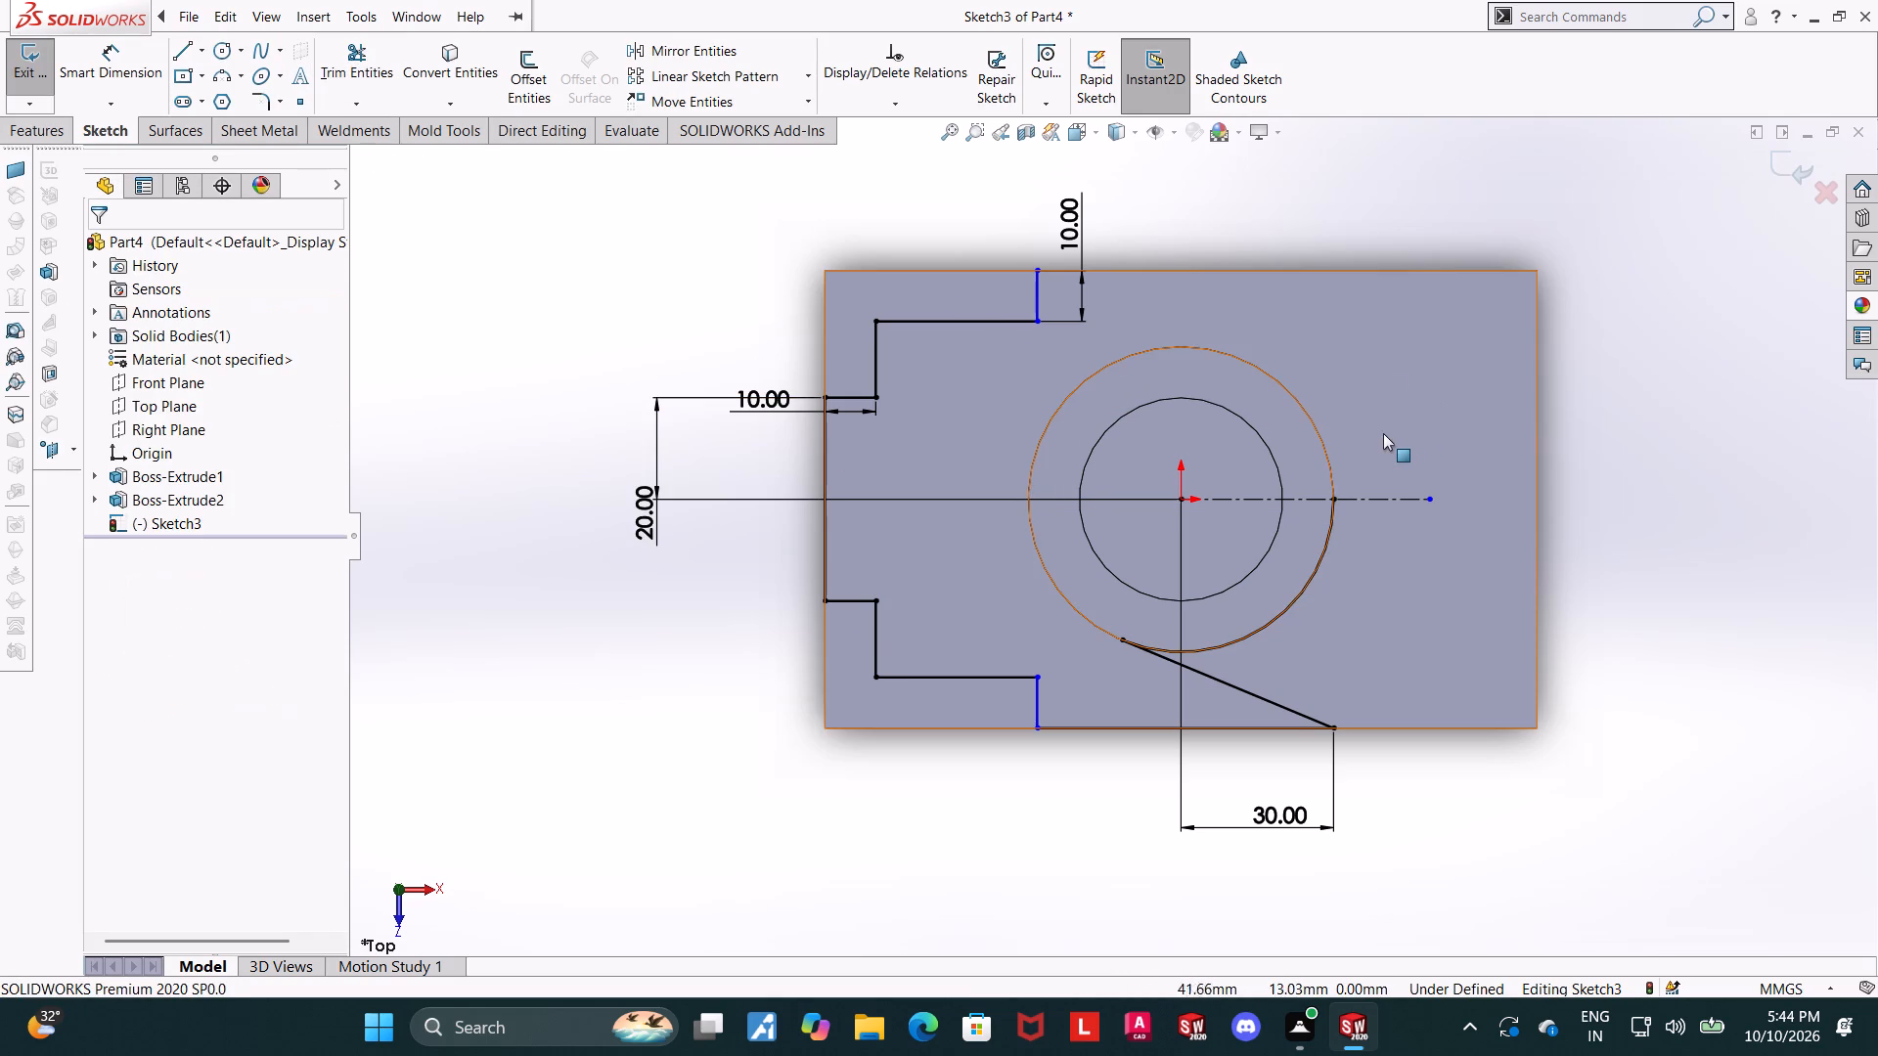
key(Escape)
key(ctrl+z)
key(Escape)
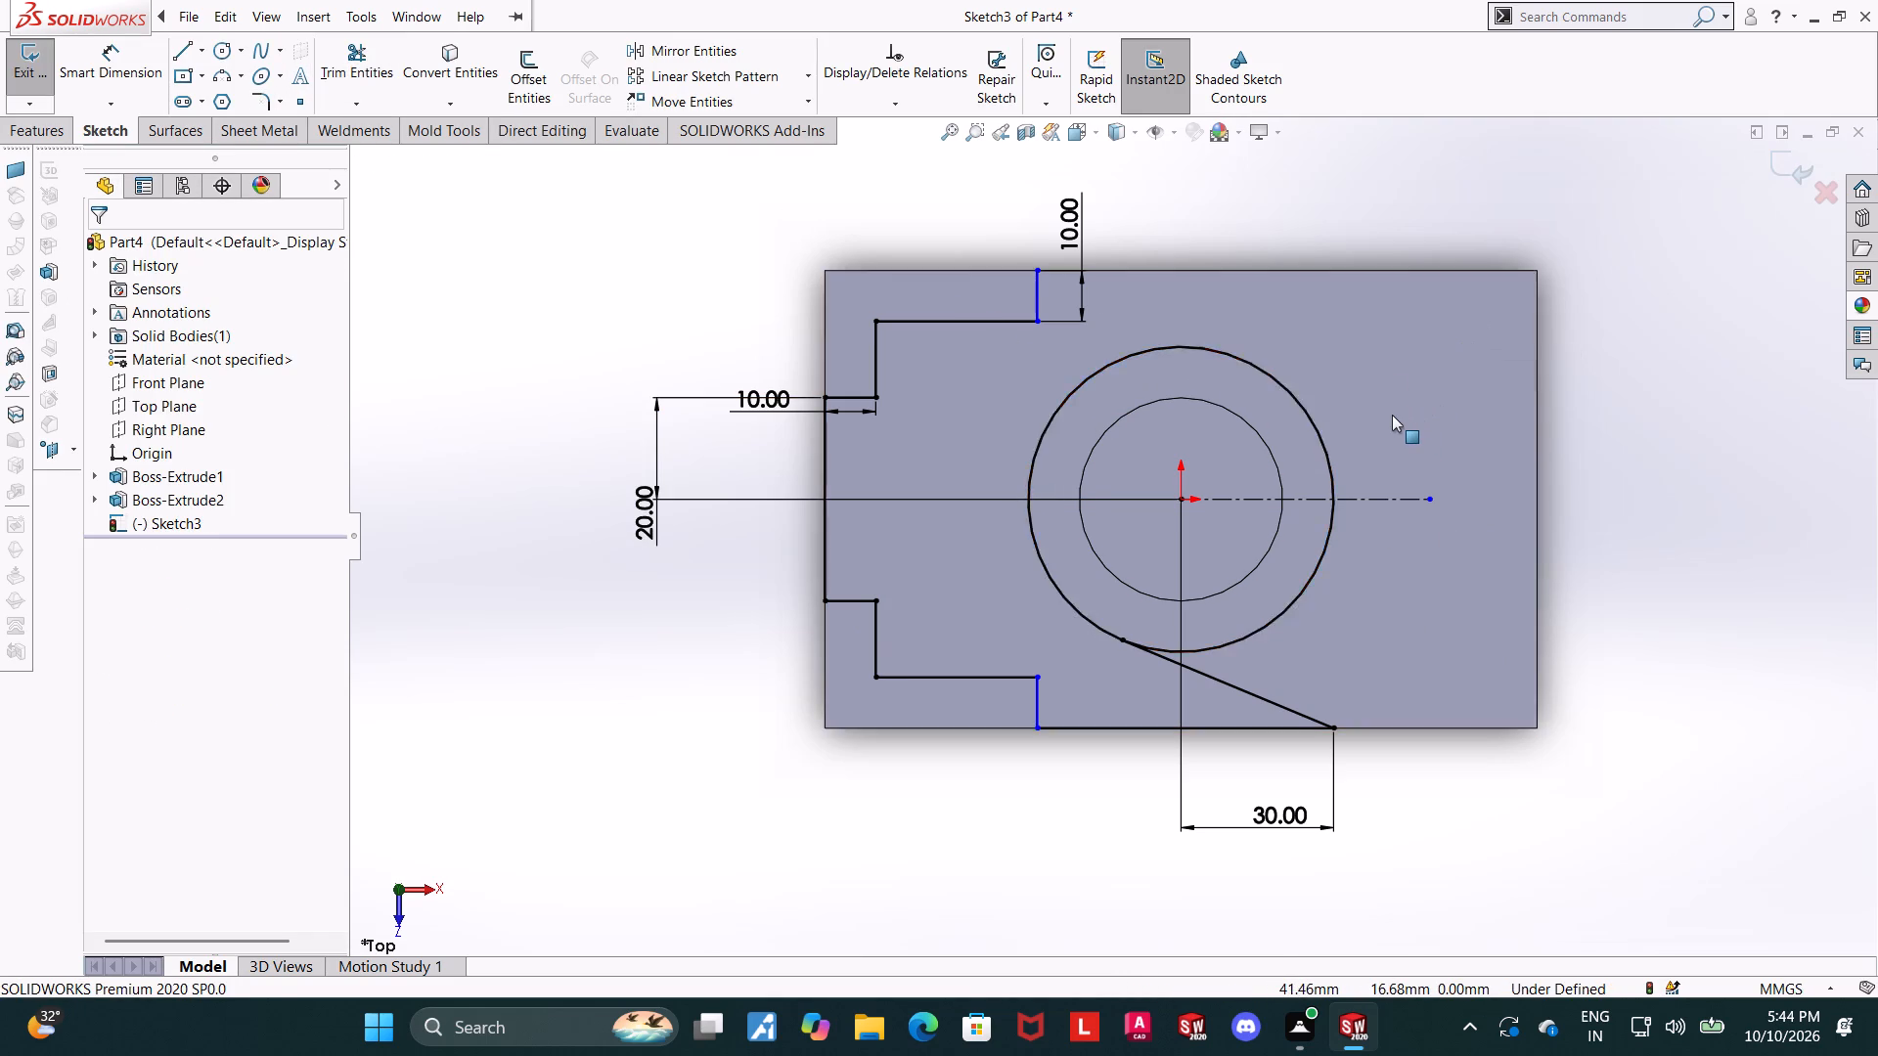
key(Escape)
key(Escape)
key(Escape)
Trim away the converted circle's front-right arc between the slanted line's tangent point and the horizontal centerline.
click(349, 83)
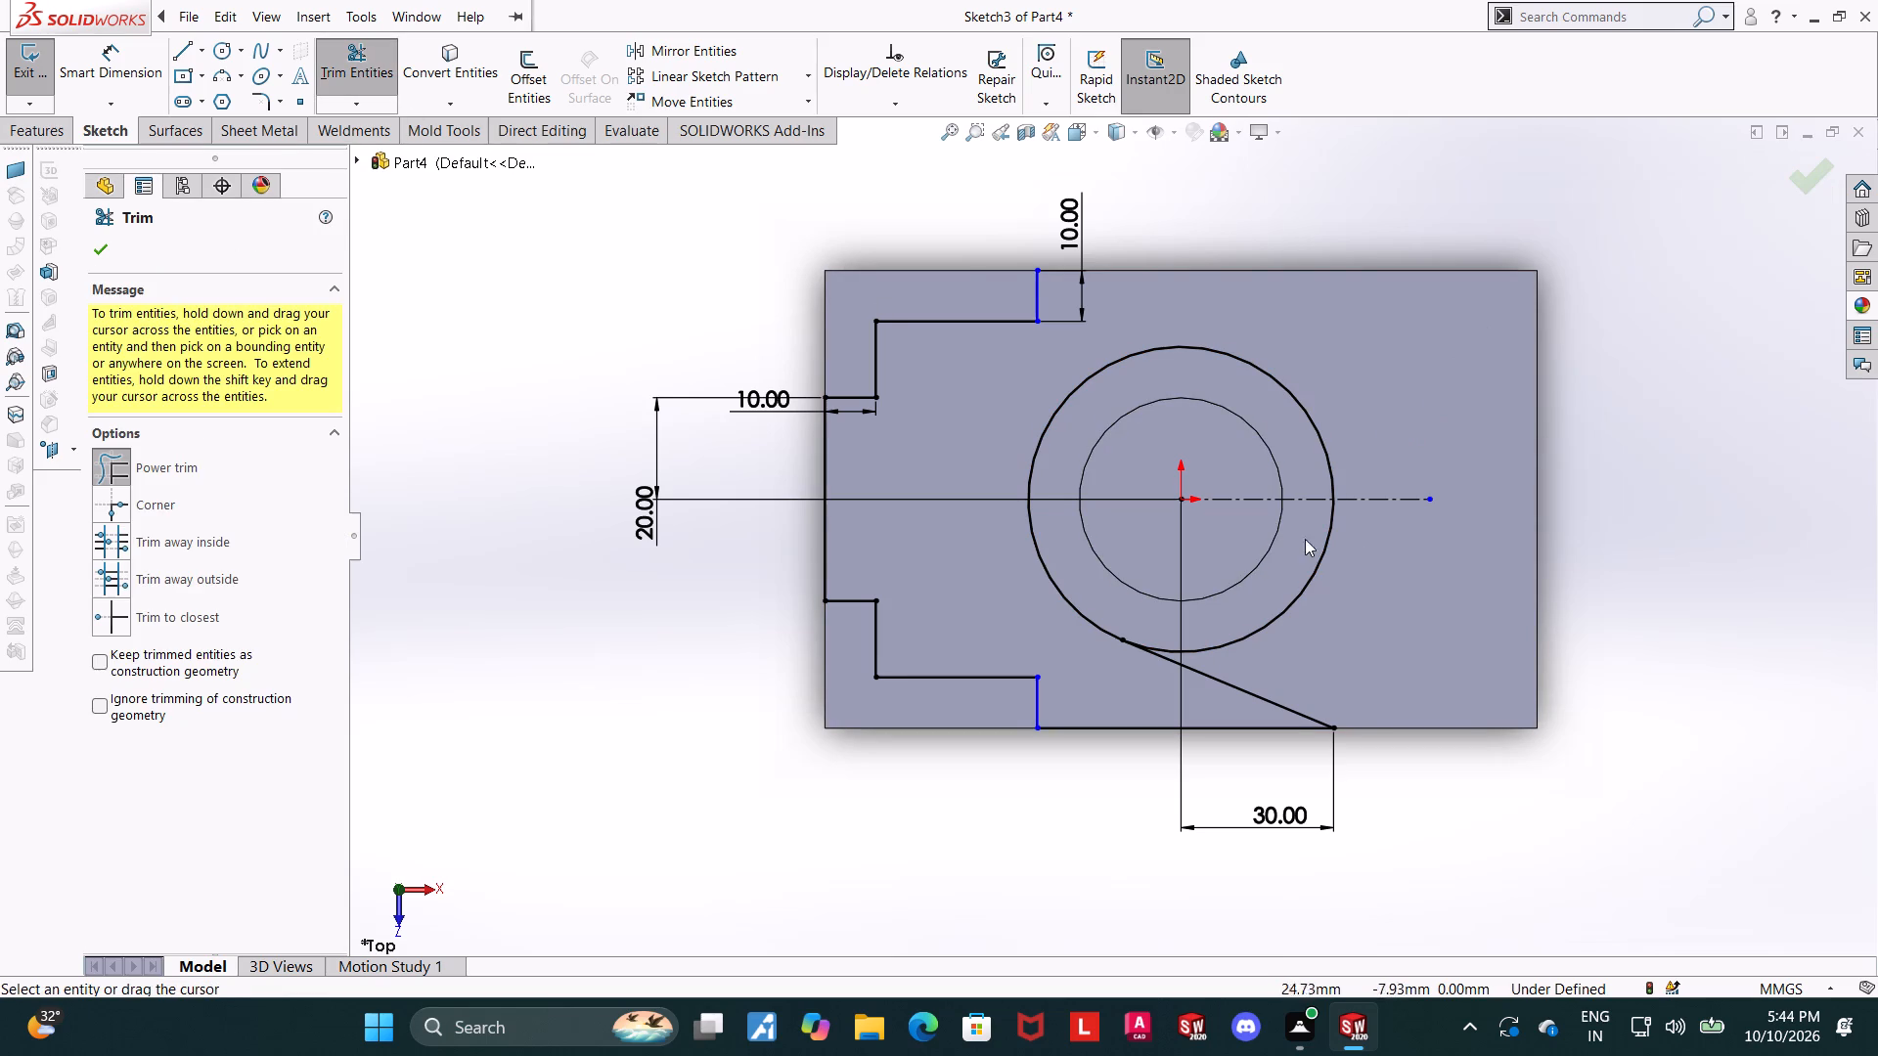
drag(1292, 535, 1339, 557)
key(Escape)
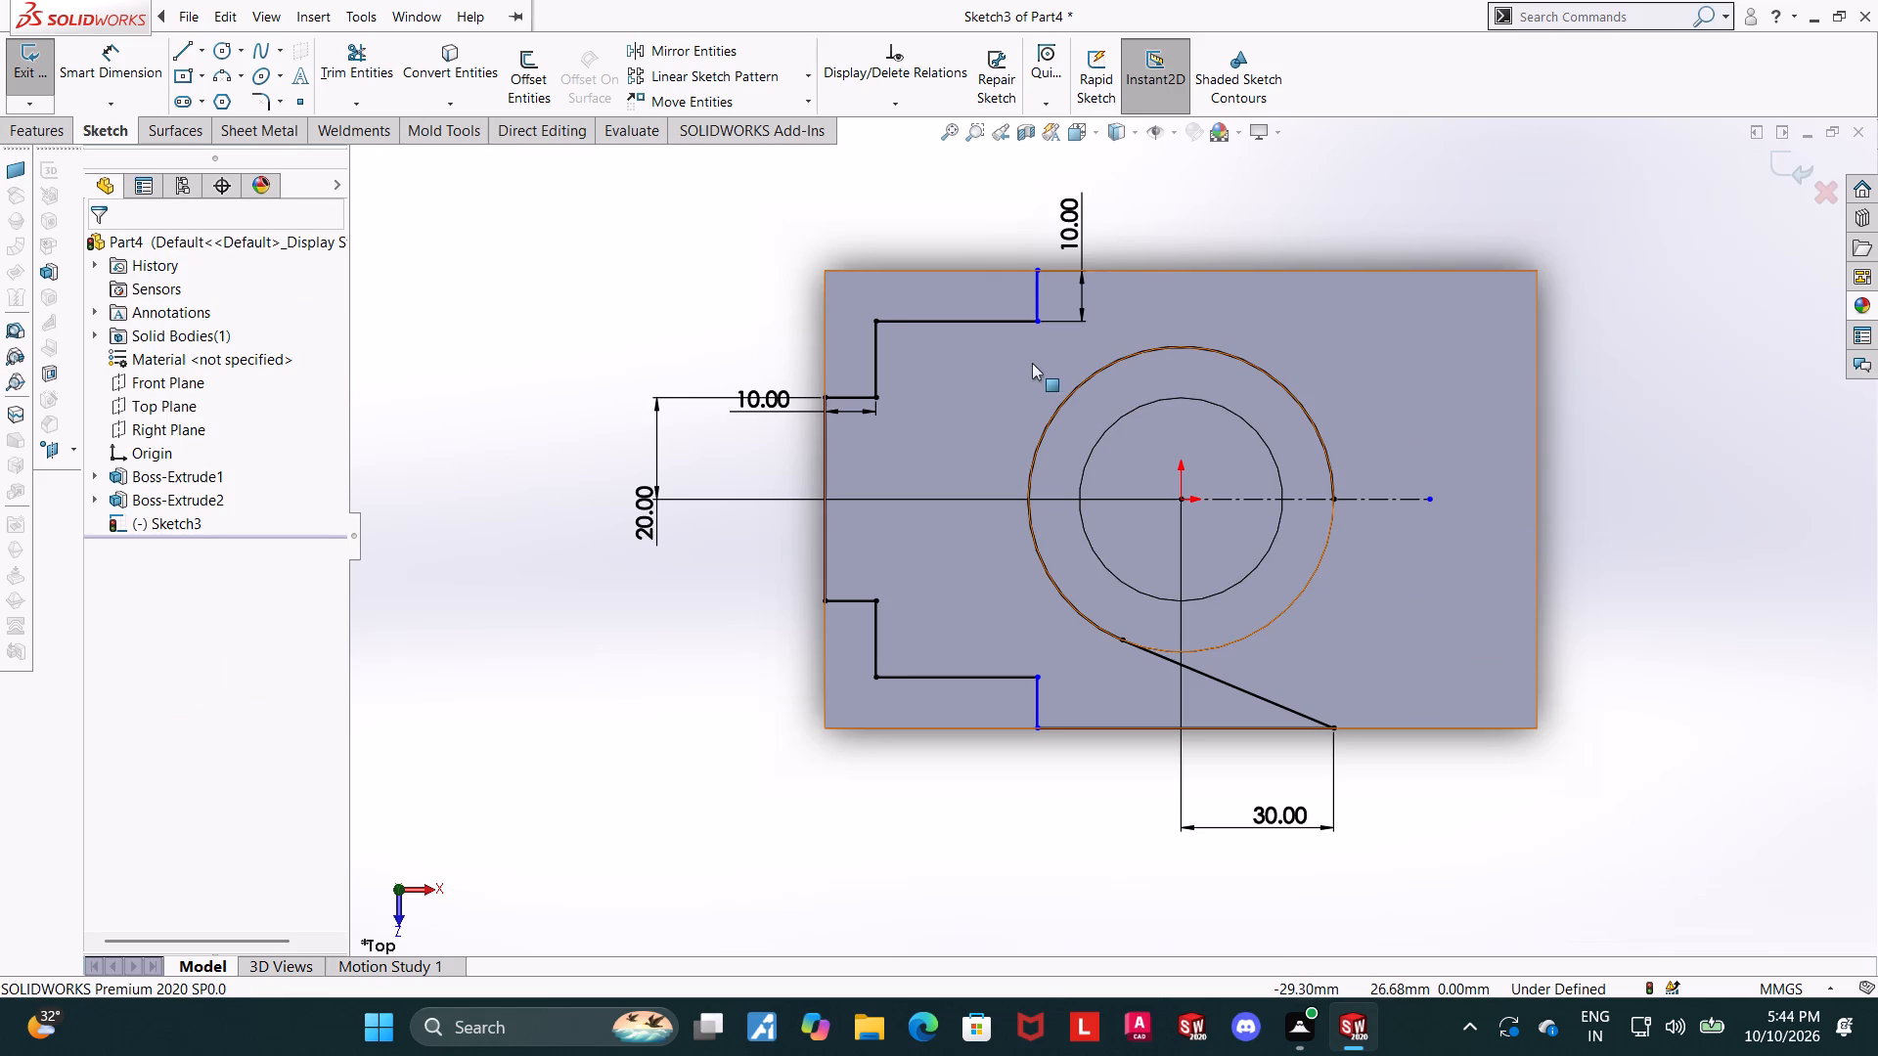
key(Escape)
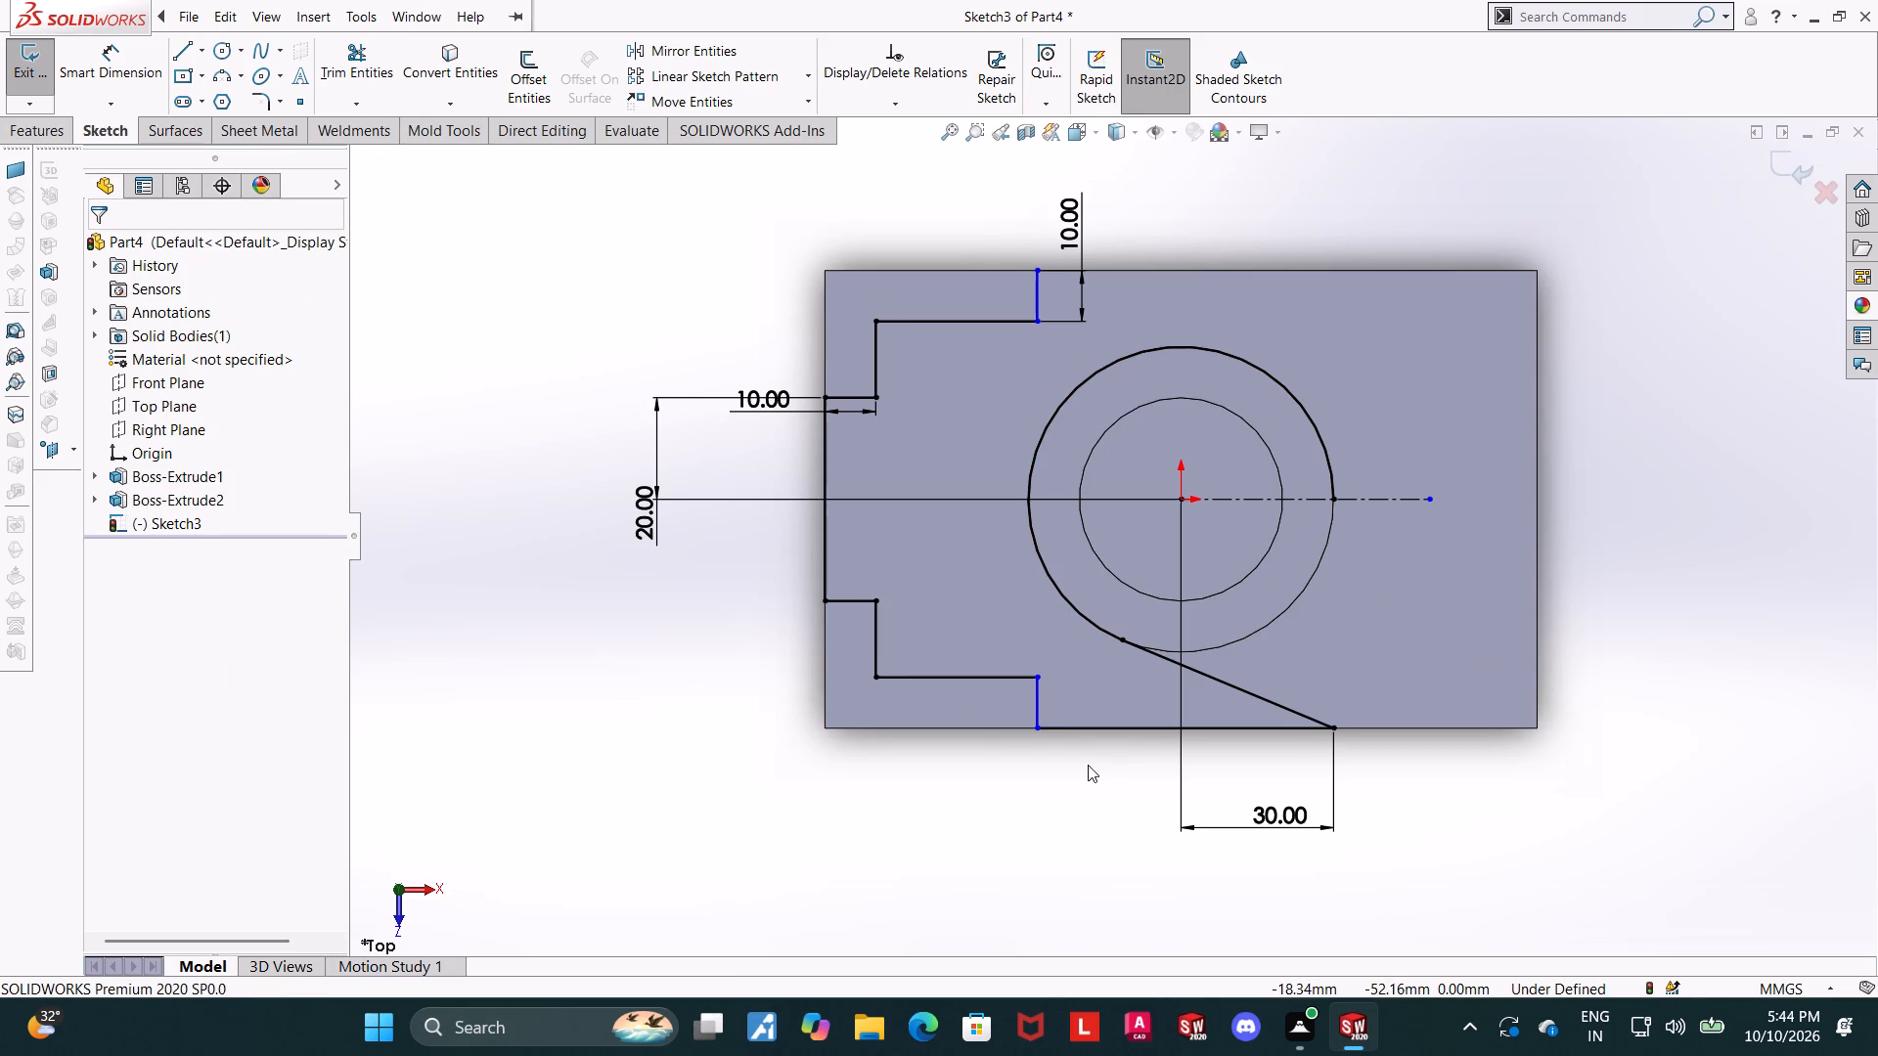
Examine the outline sketch around the ring boss on the block's top face from tilted angles.
scroll(1085, 765, up, 1)
middle_drag(1082, 782, 1091, 609)
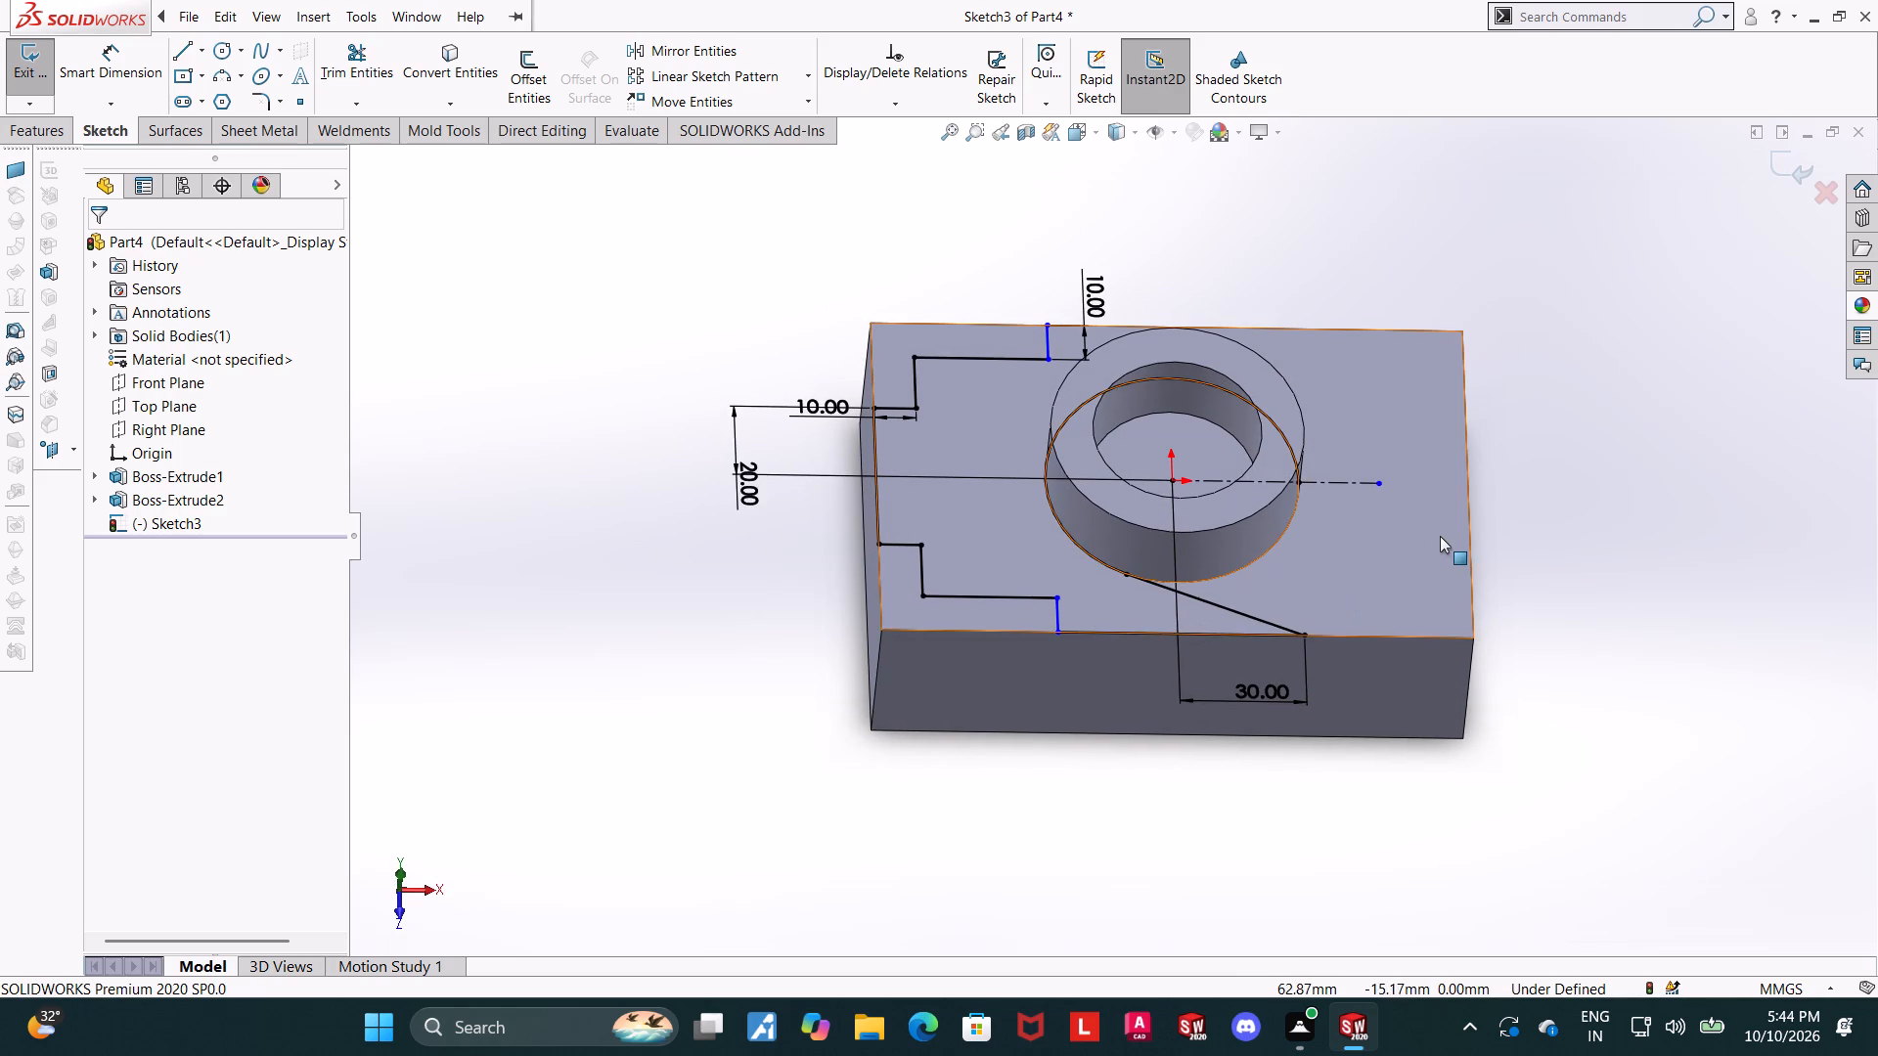
scroll(1445, 532, down, 1)
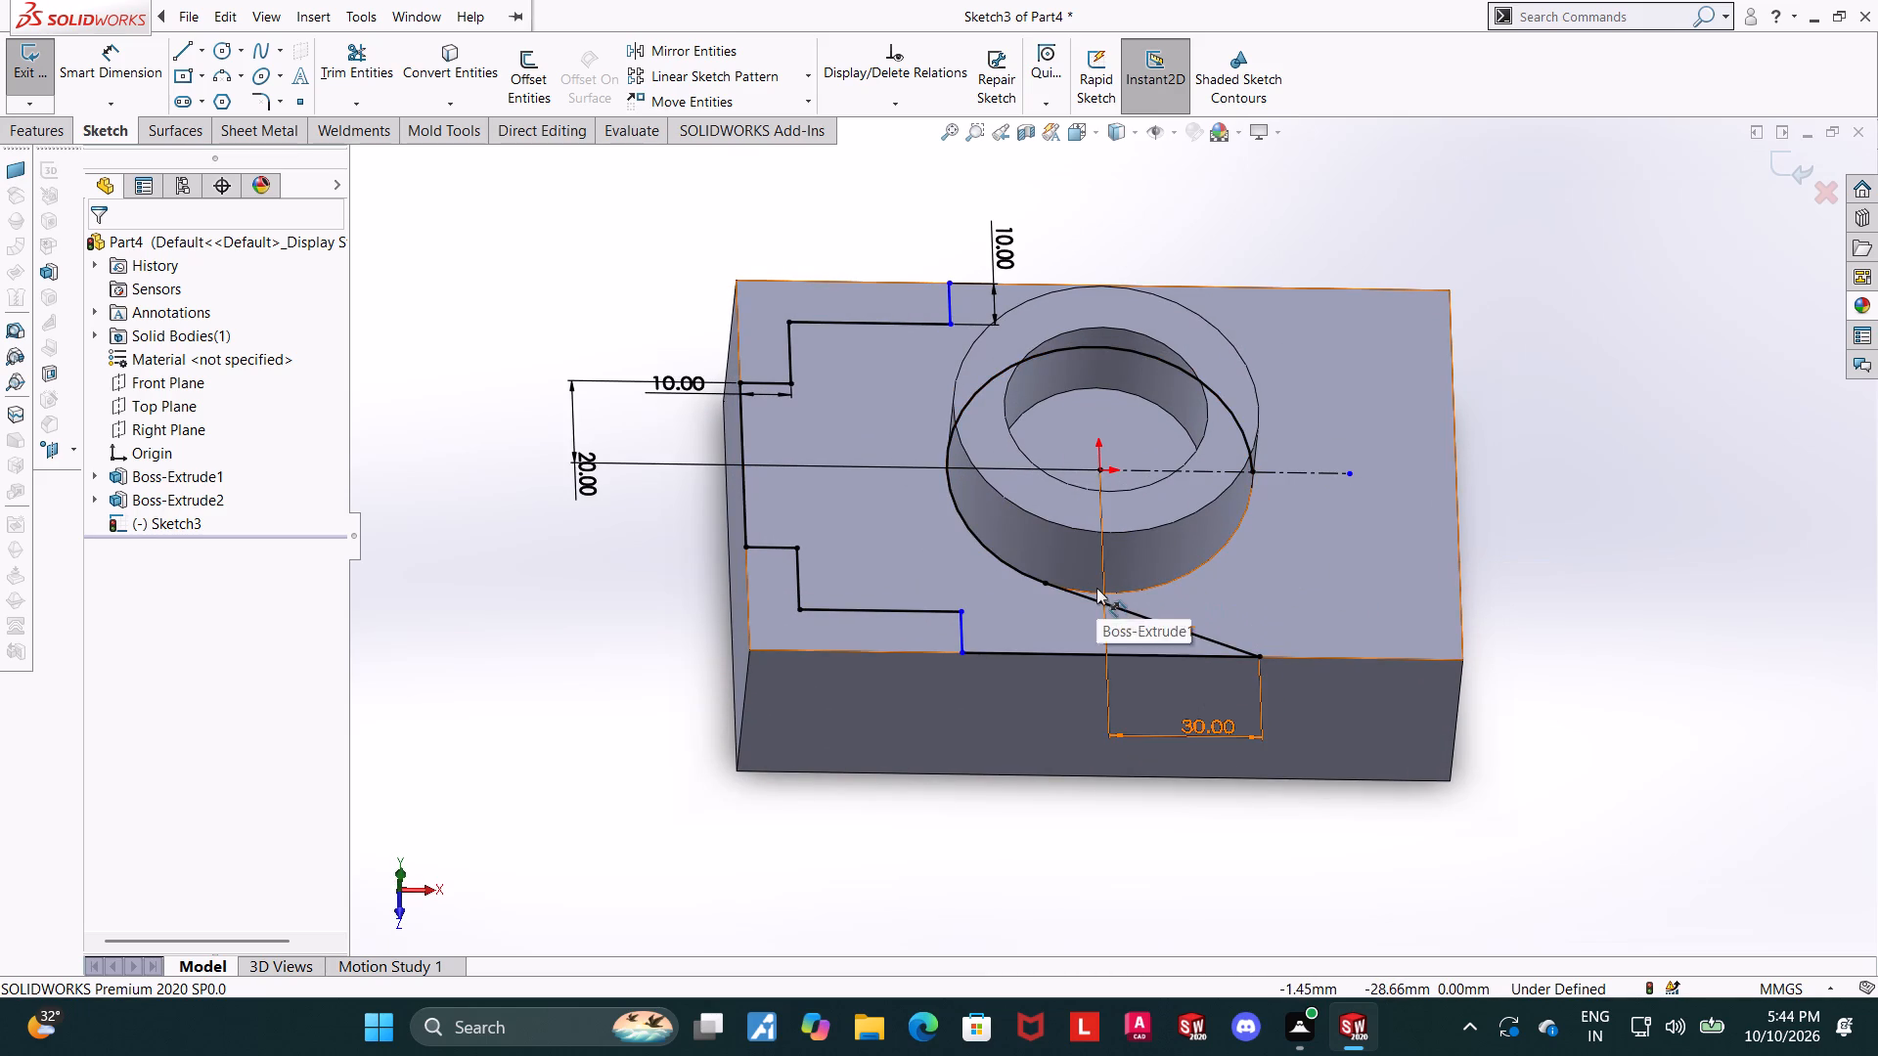
scroll(1096, 588, up, 1)
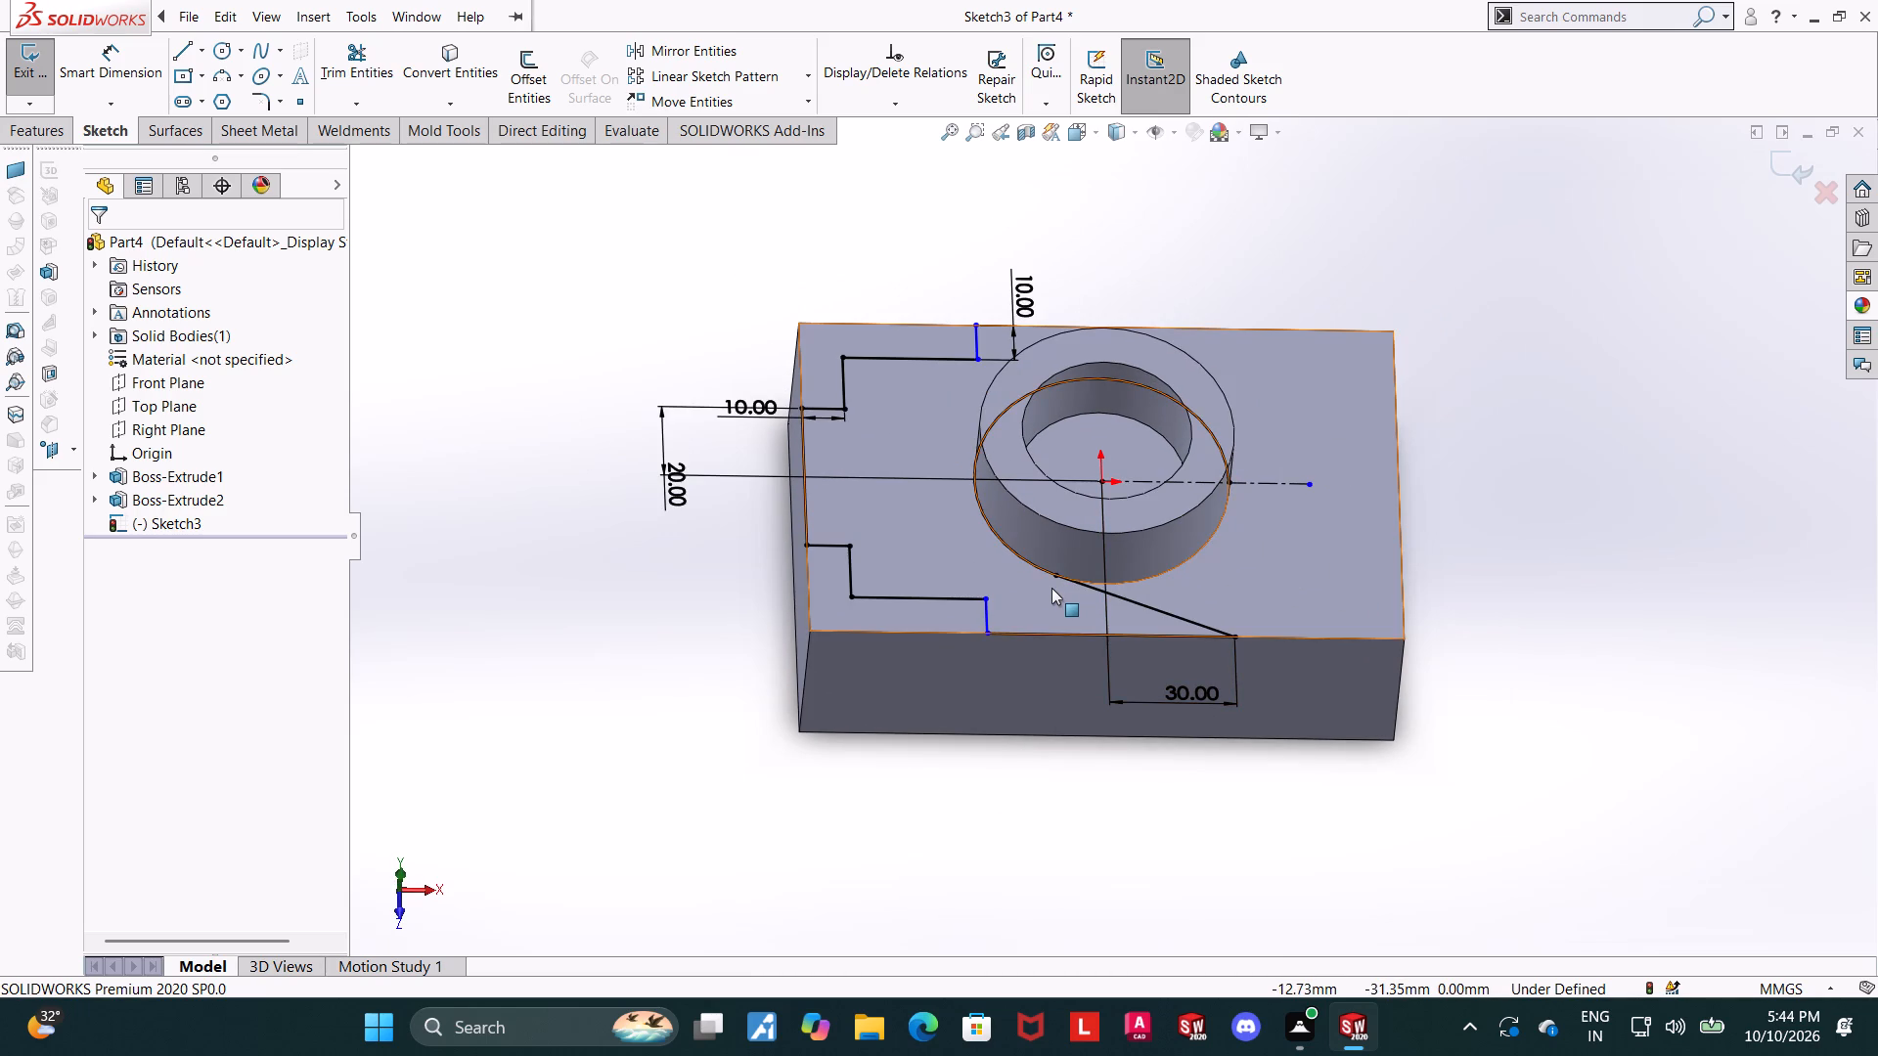
scroll(1051, 588, up, 2)
scroll(1045, 587, down, 2)
scroll(1043, 586, up, 1)
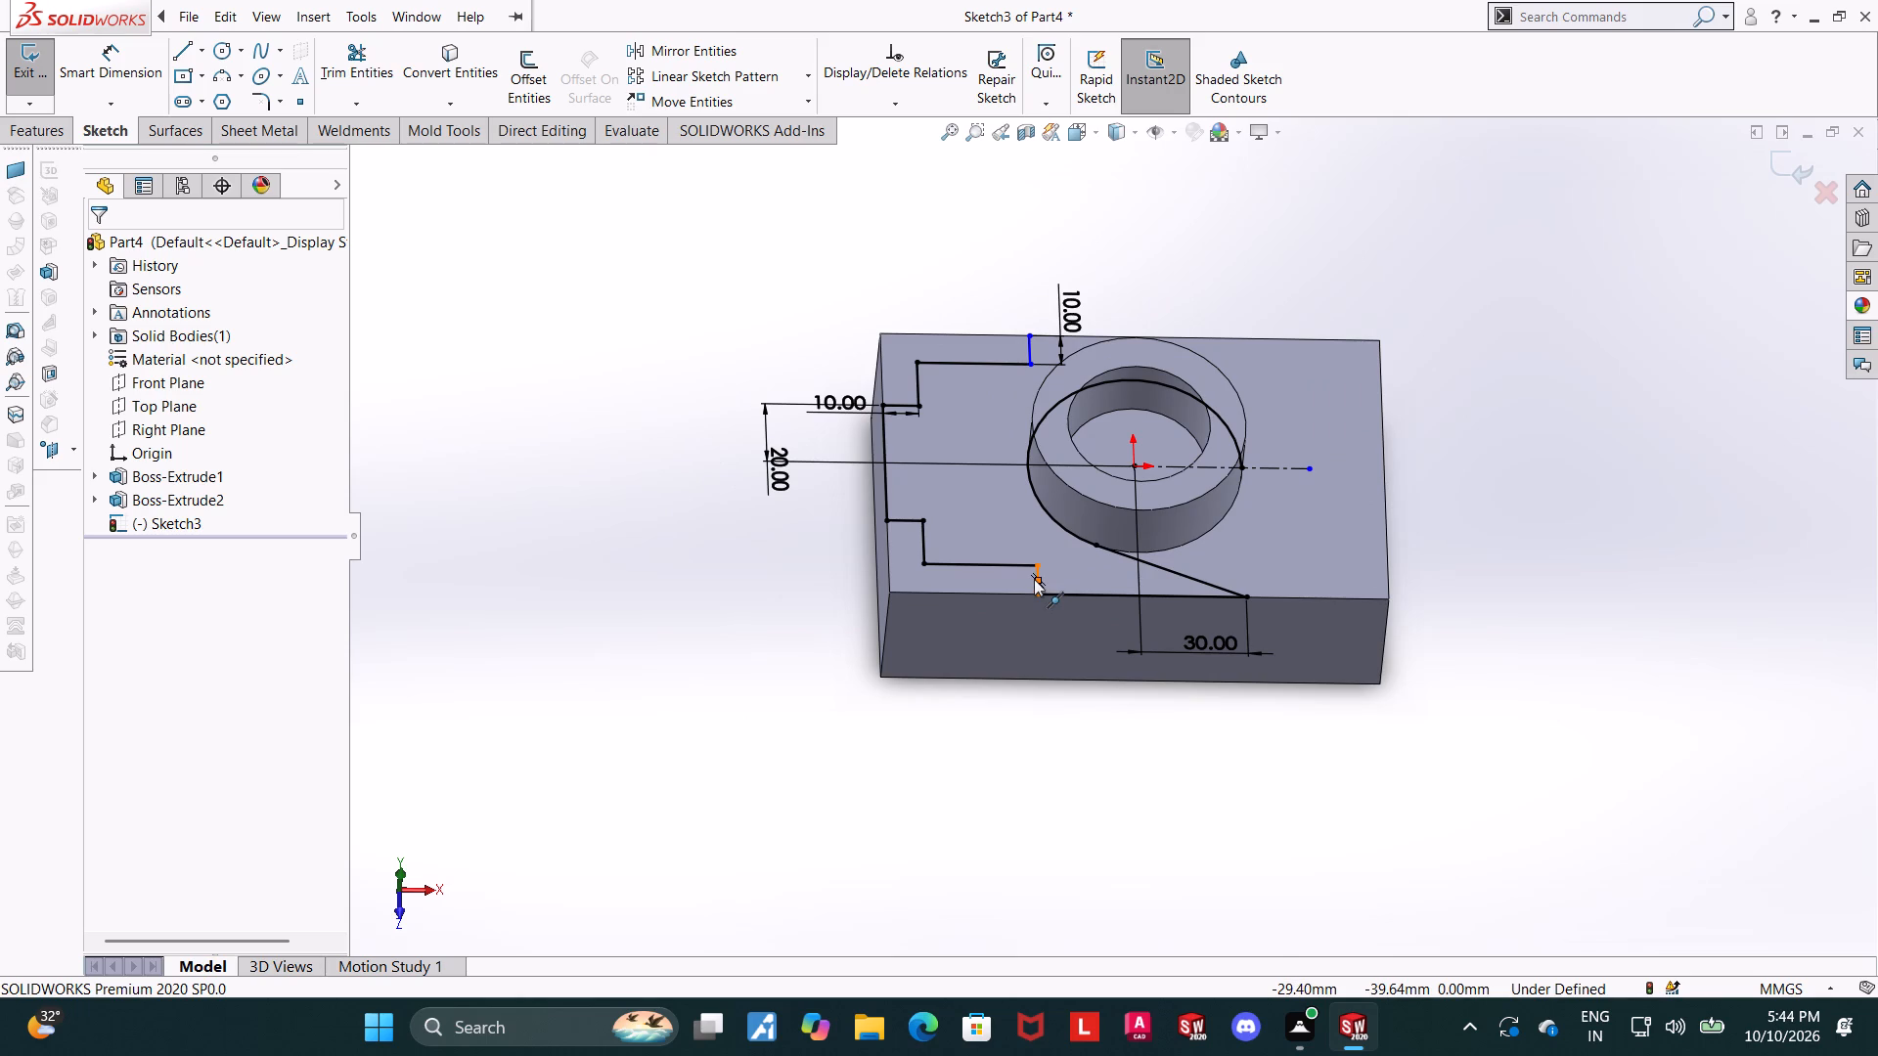
scroll(1034, 579, up, 1)
middle_drag(1036, 584, 1038, 598)
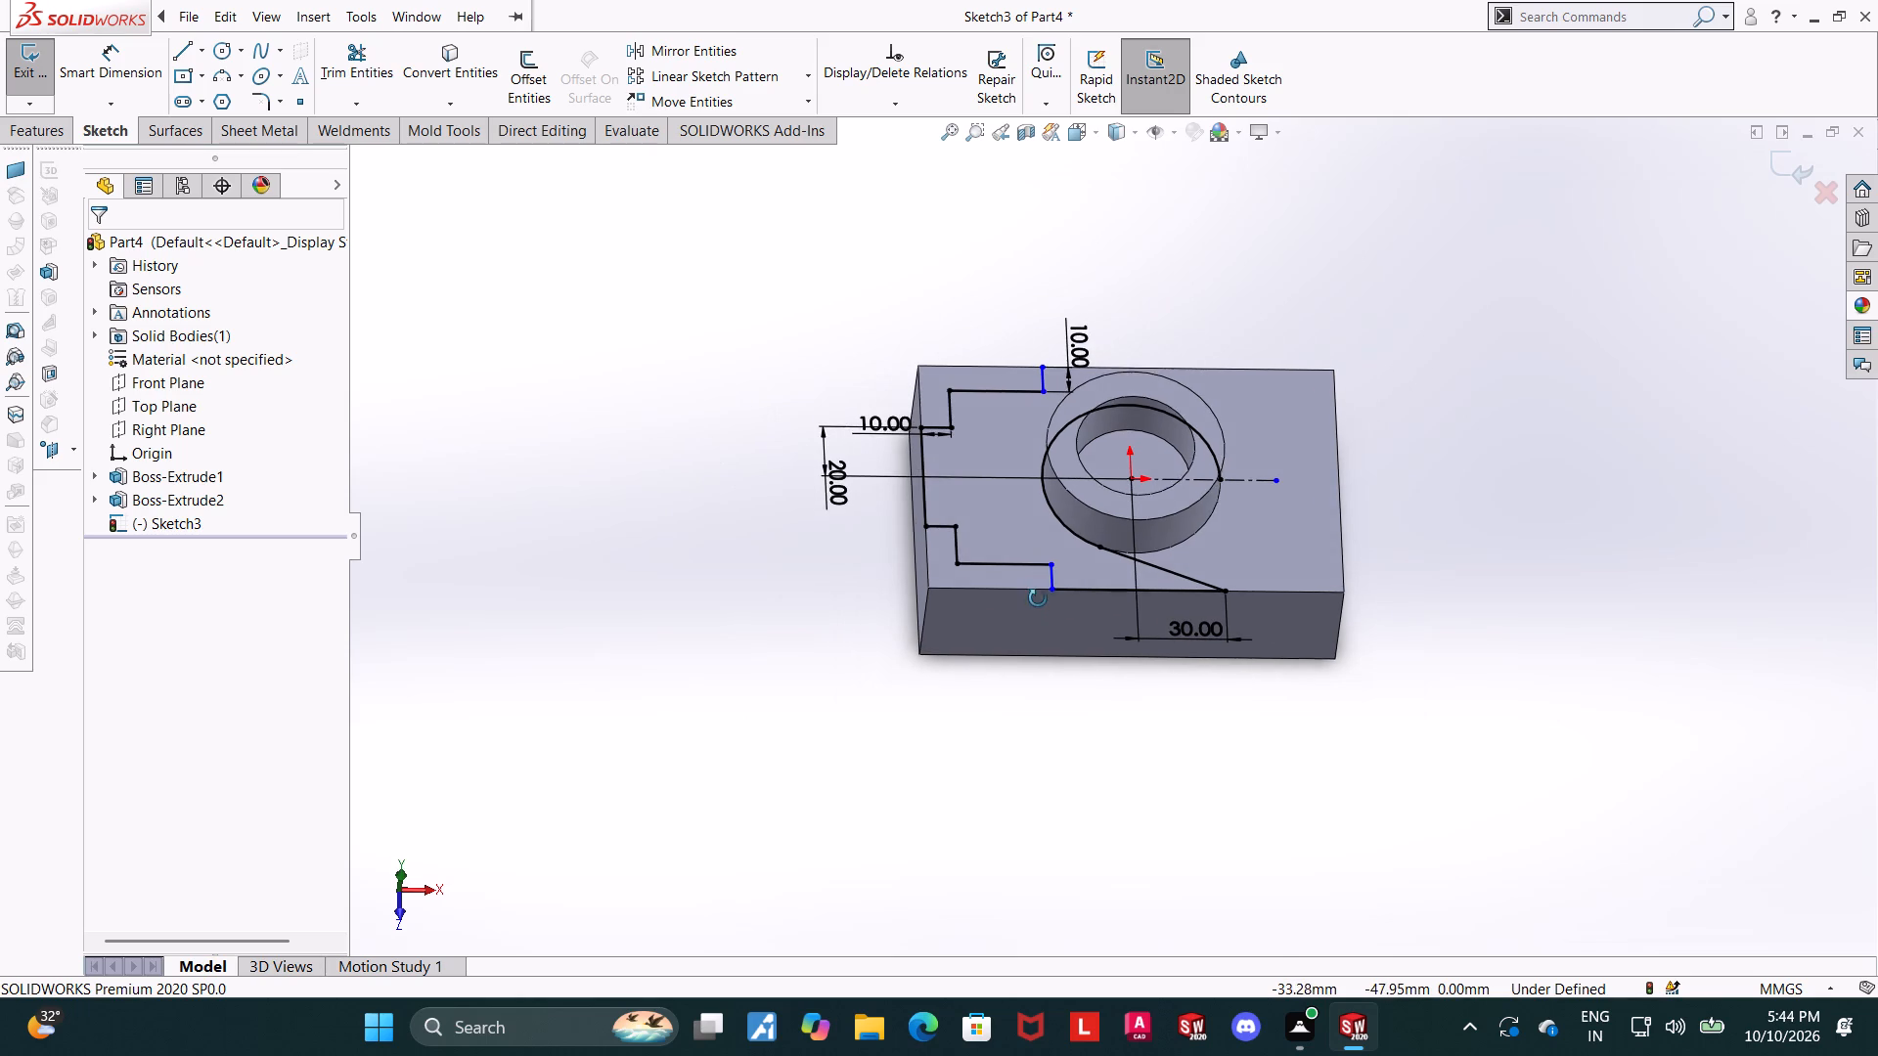
middle_drag(1038, 598, 1032, 632)
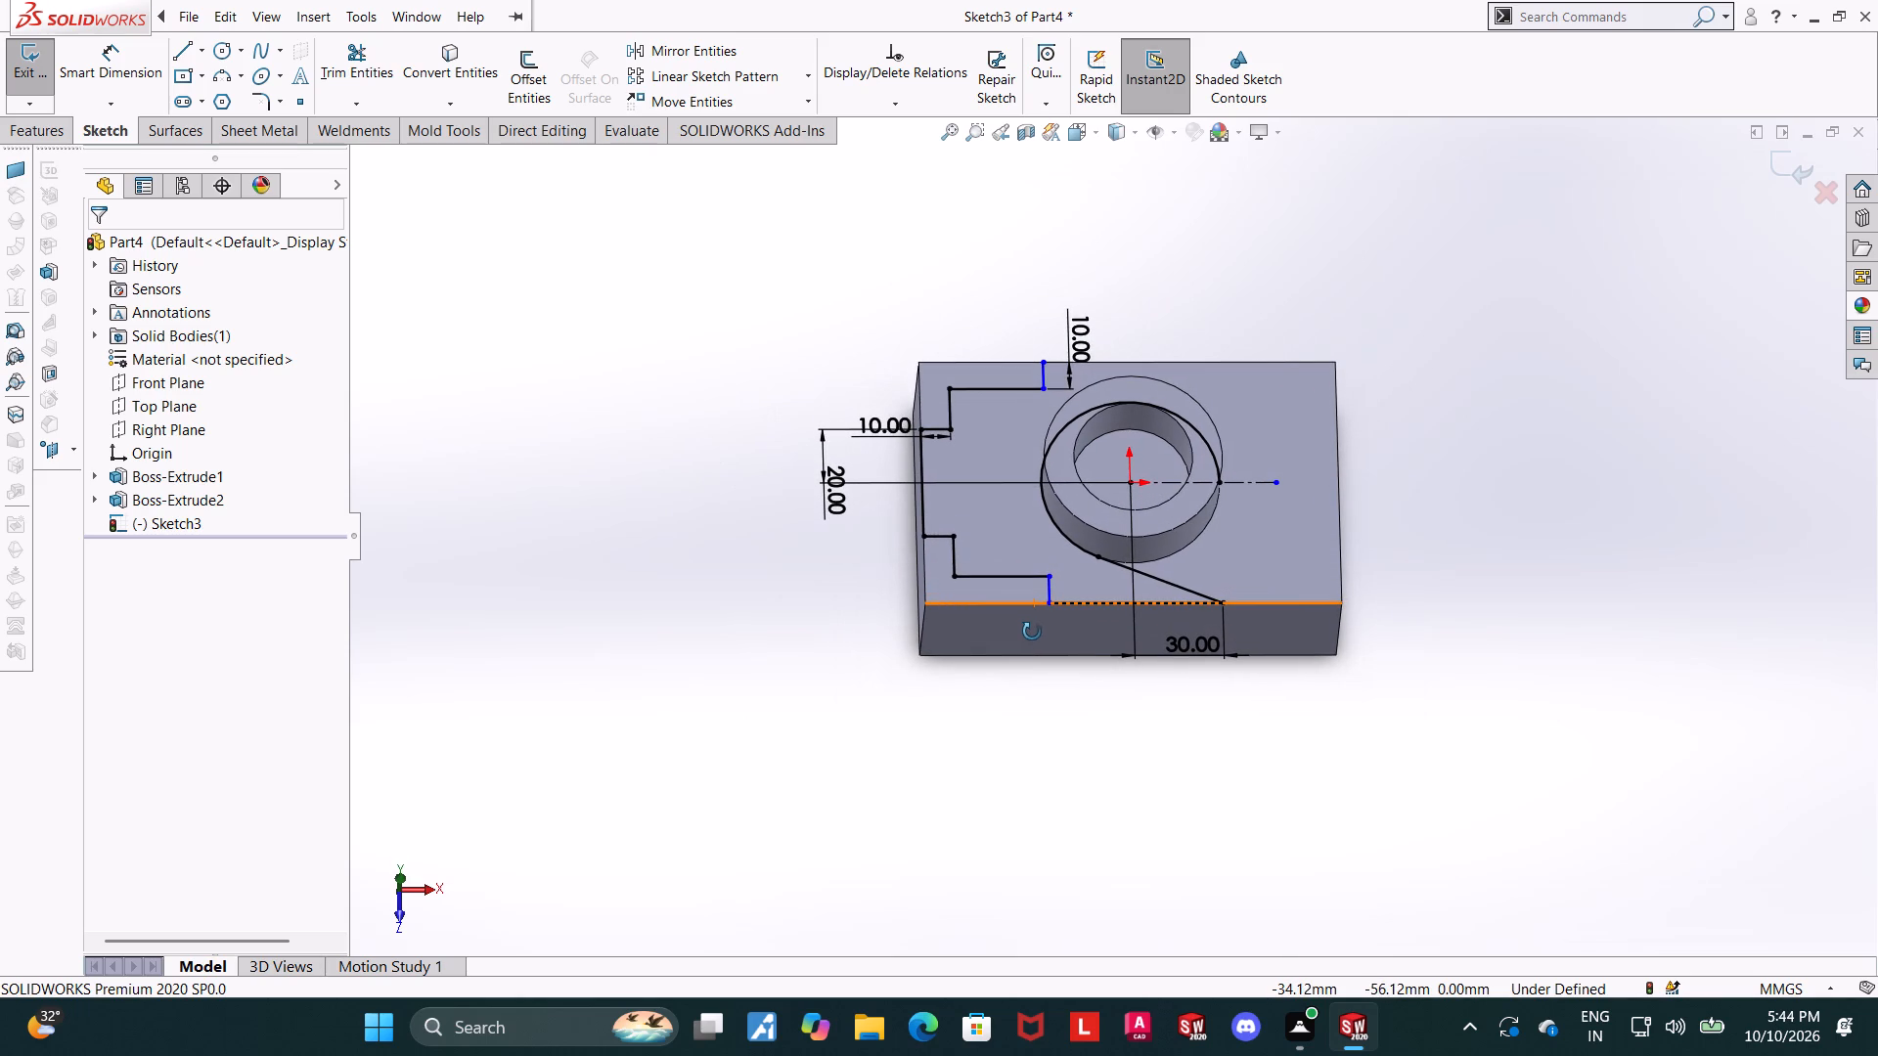
middle_drag(1032, 632, 1033, 634)
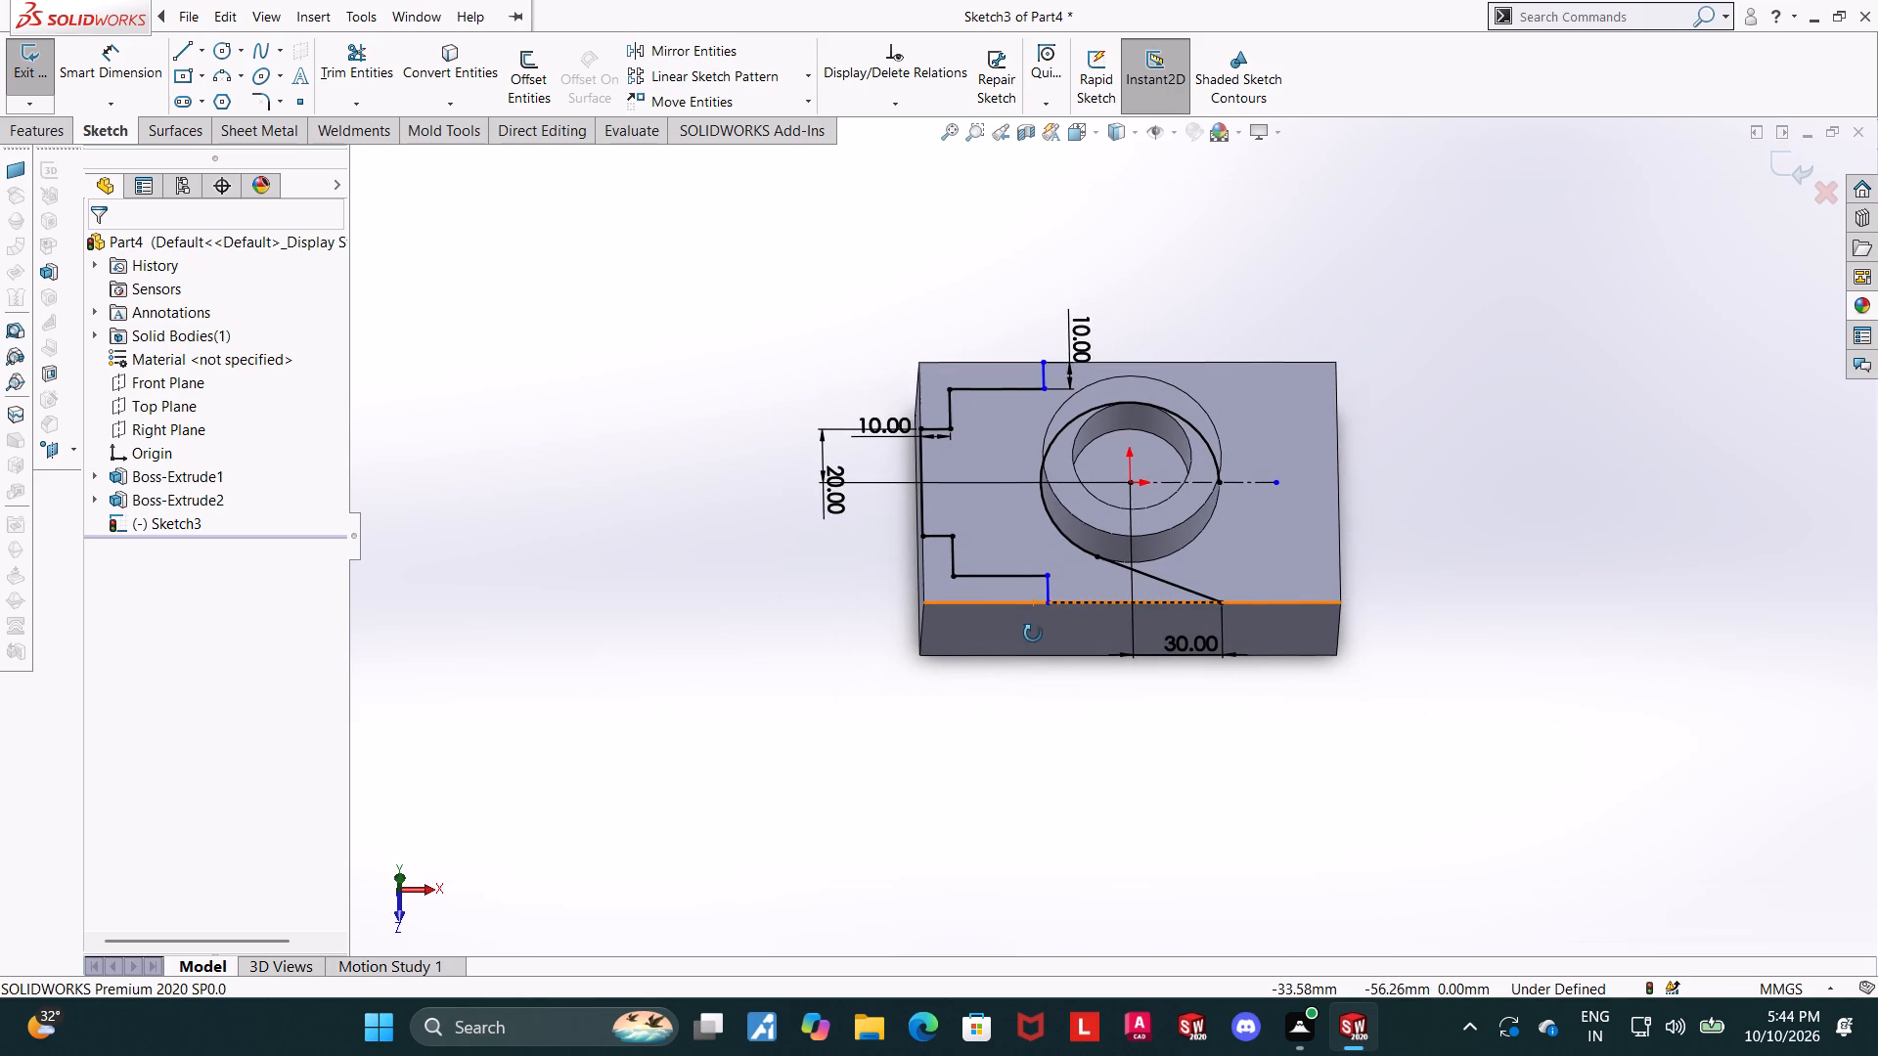
middle_drag(1033, 634, 1033, 640)
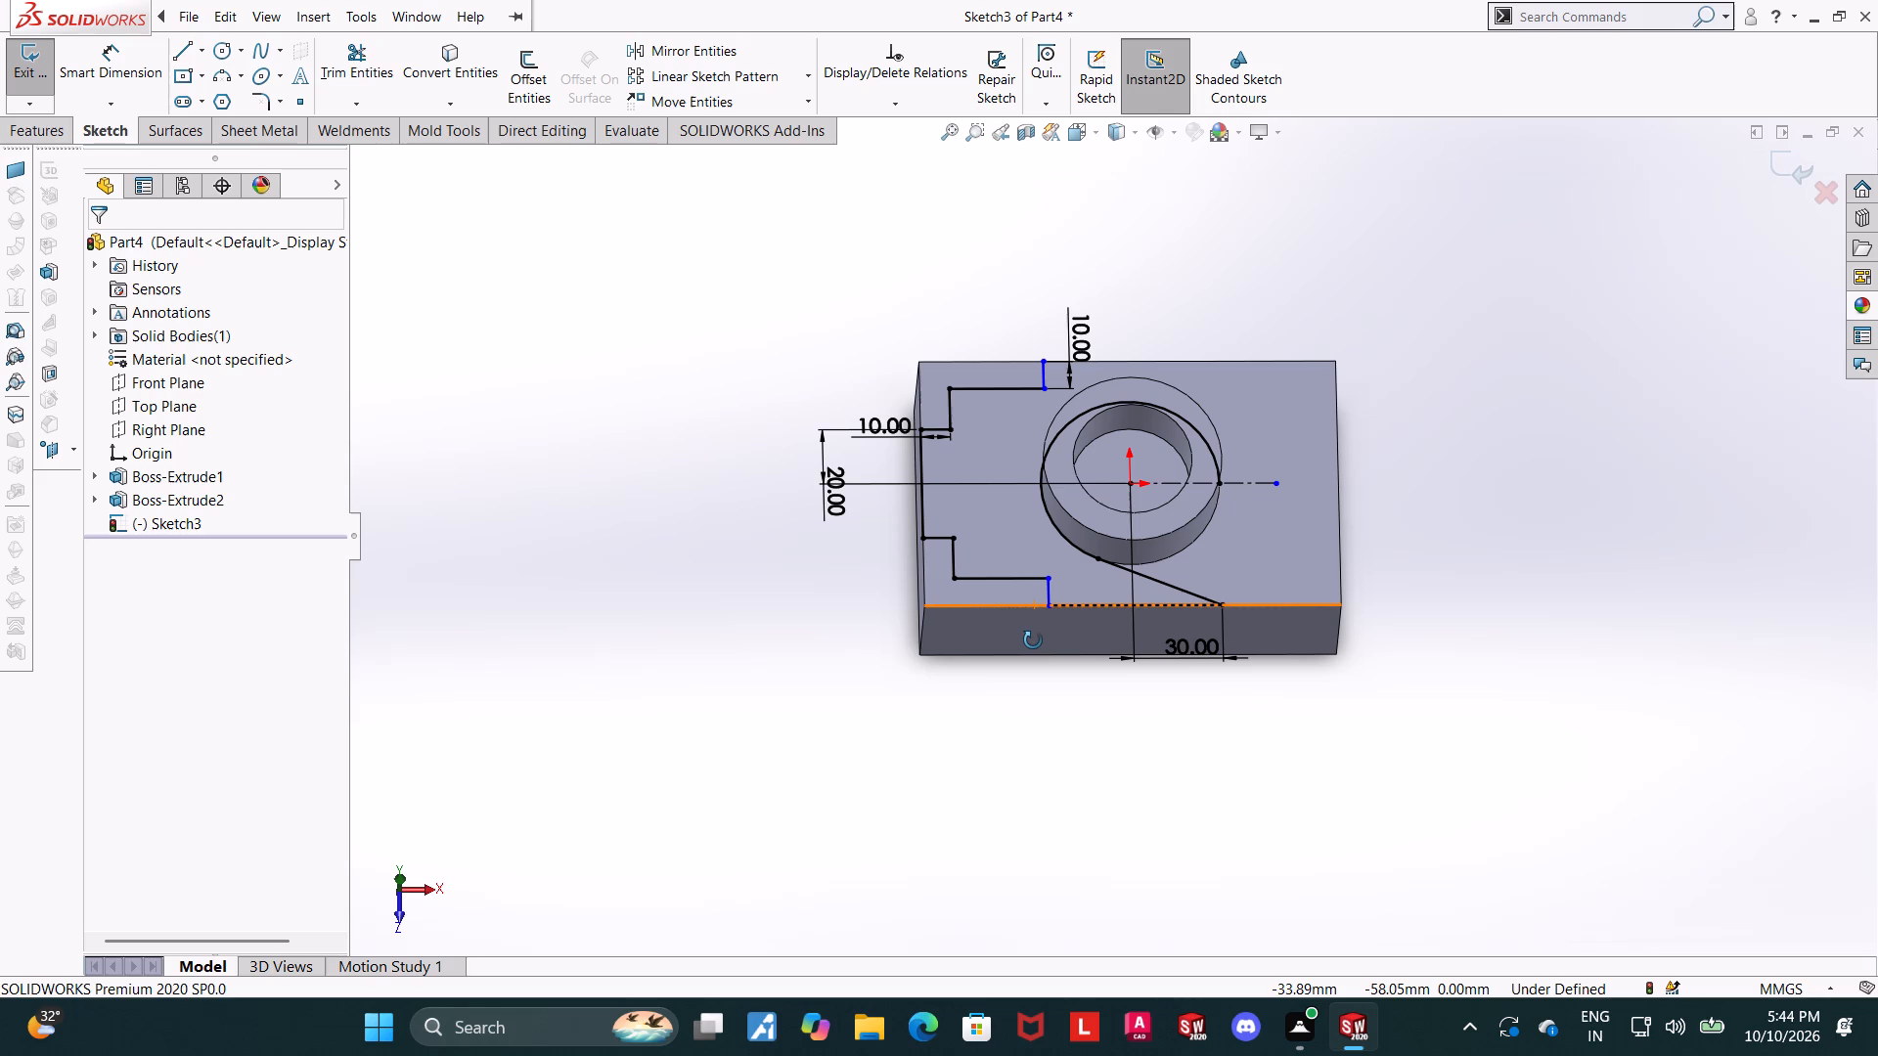
middle_drag(1033, 640, 1031, 640)
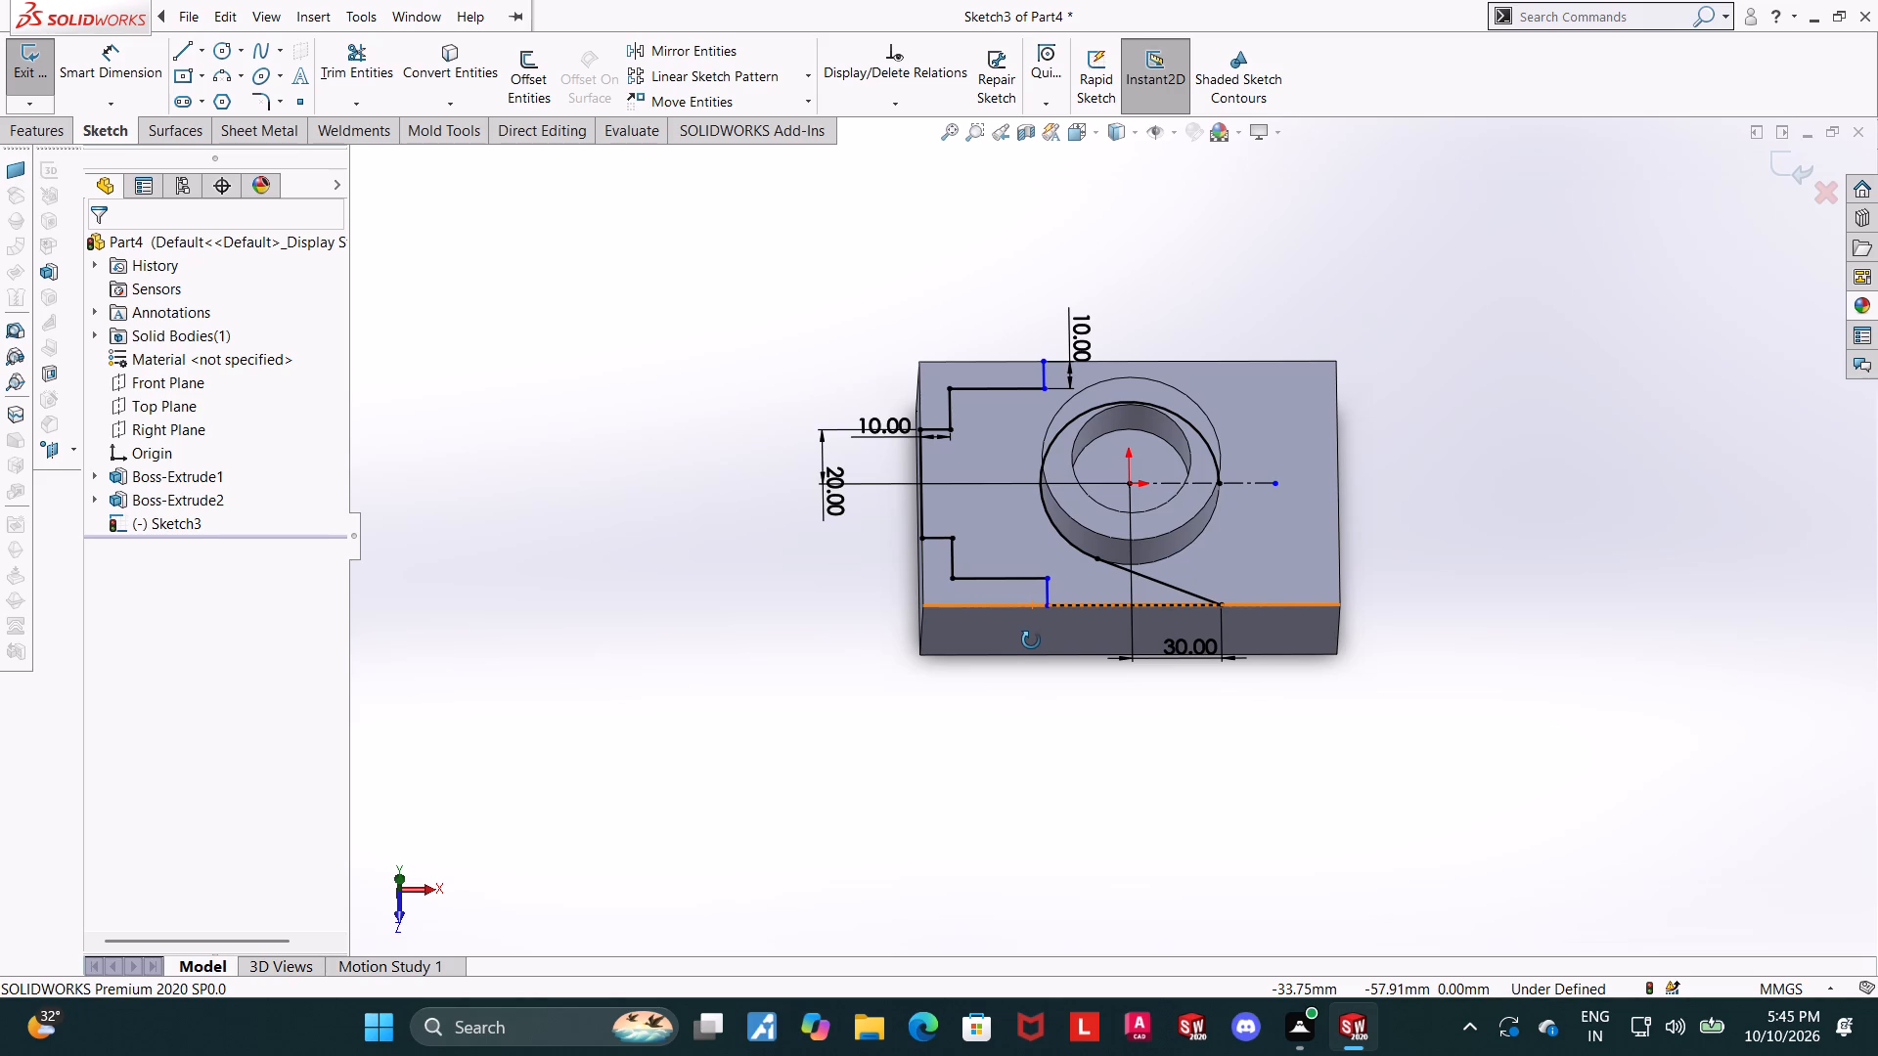
middle_drag(1031, 640, 1033, 684)
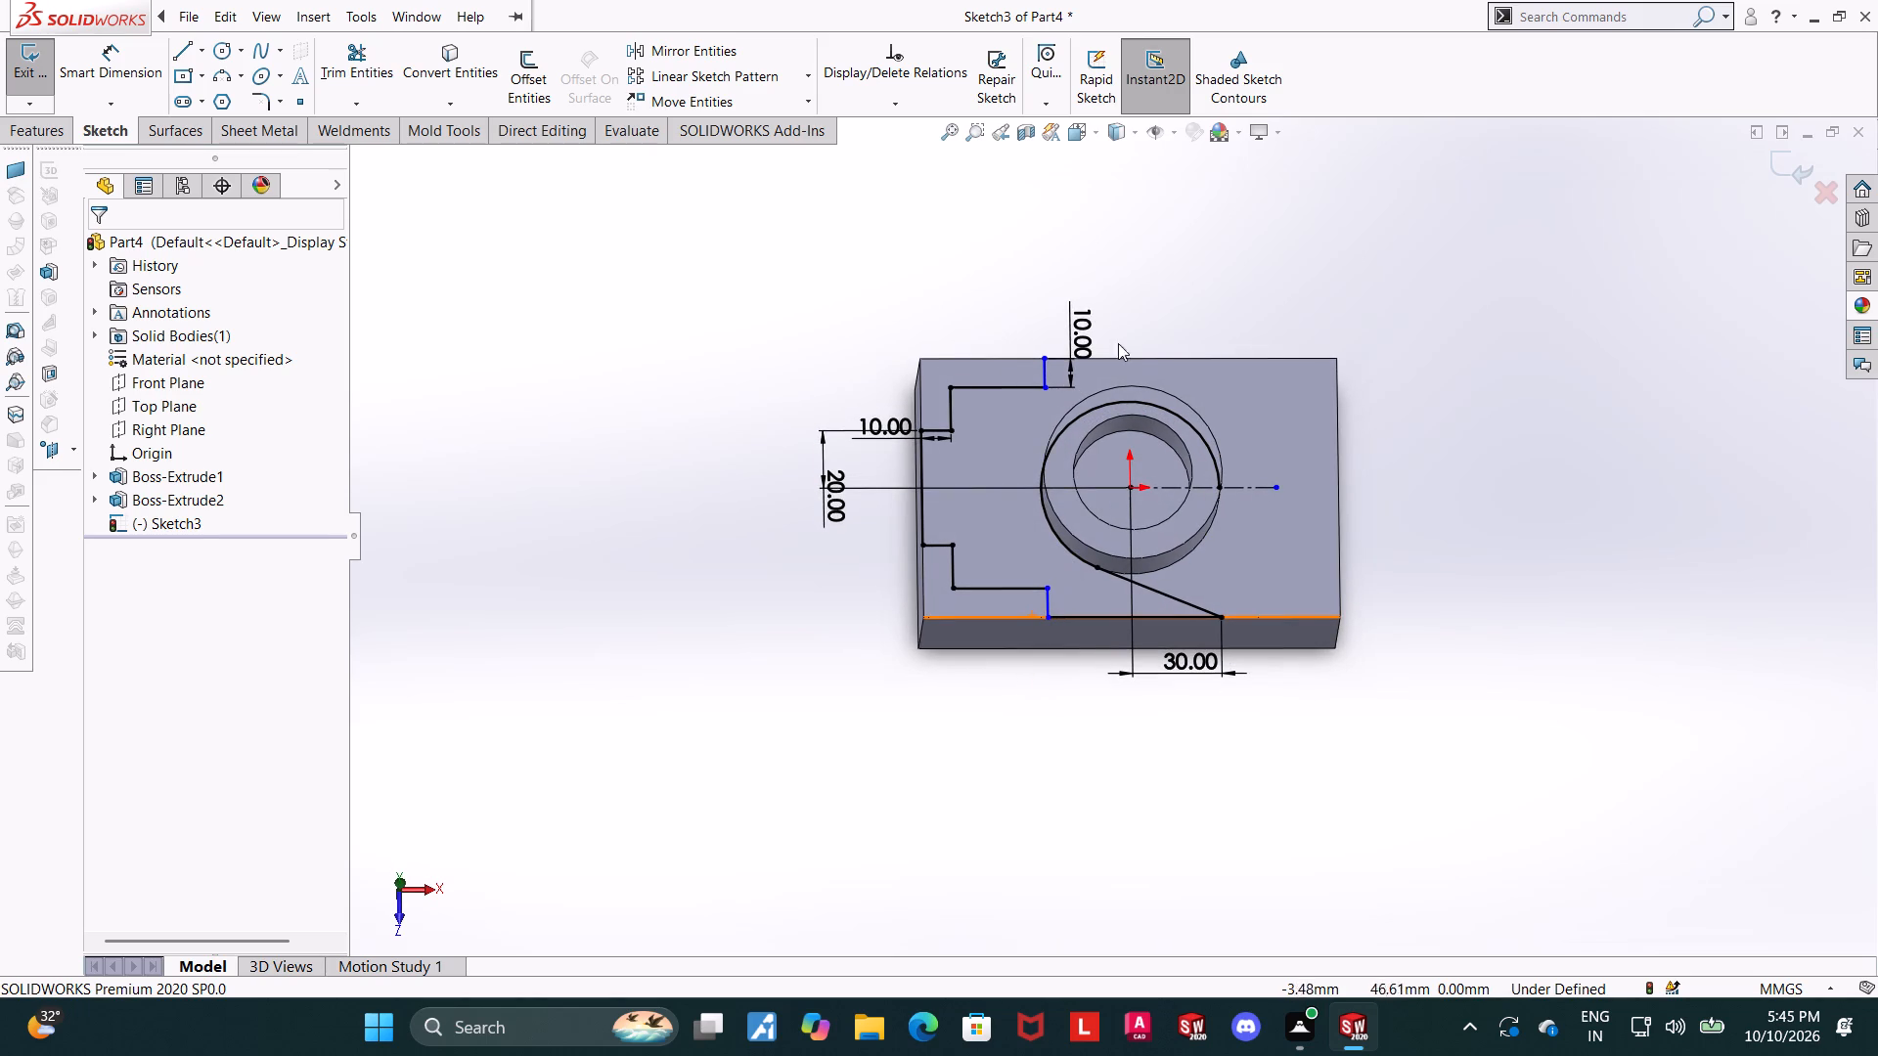
In the Top view, dimension the front L-profile's short vertical end line 30 mm horizontally from the origin.
click(1085, 139)
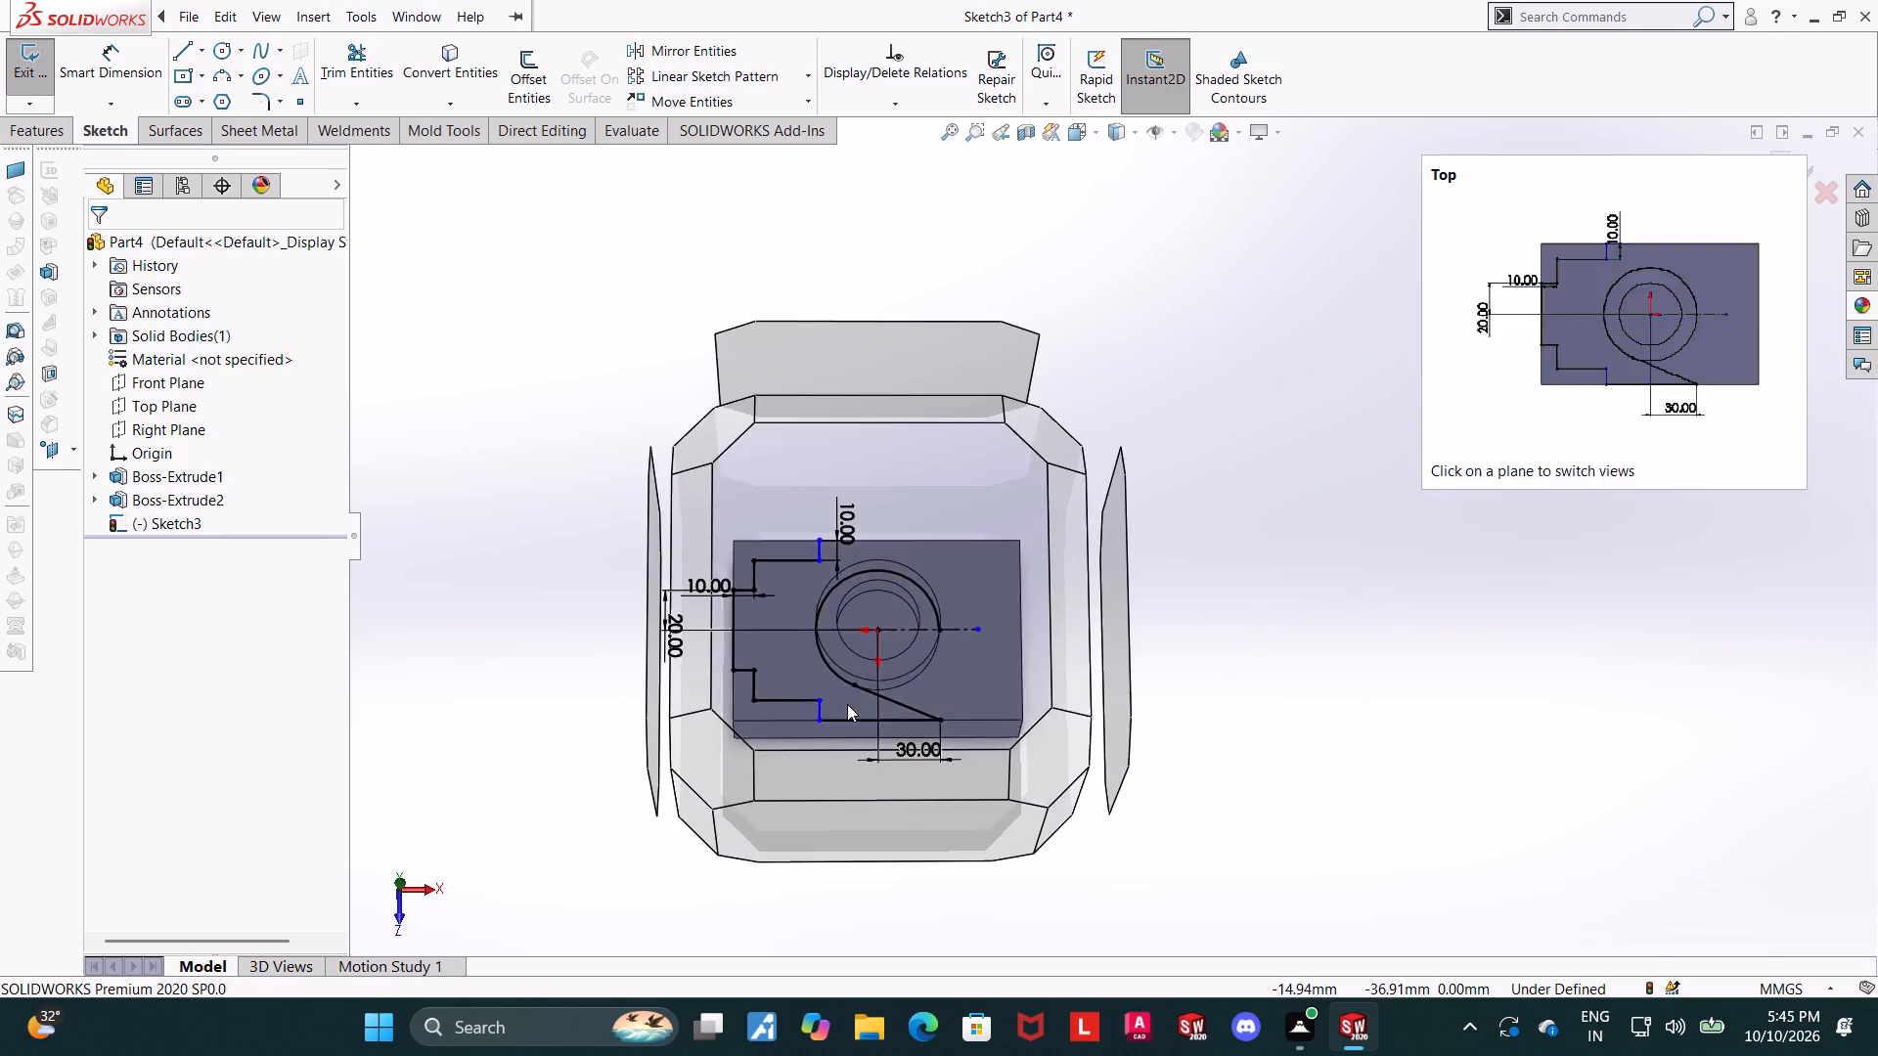
click(847, 704)
key(Escape)
click(145, 63)
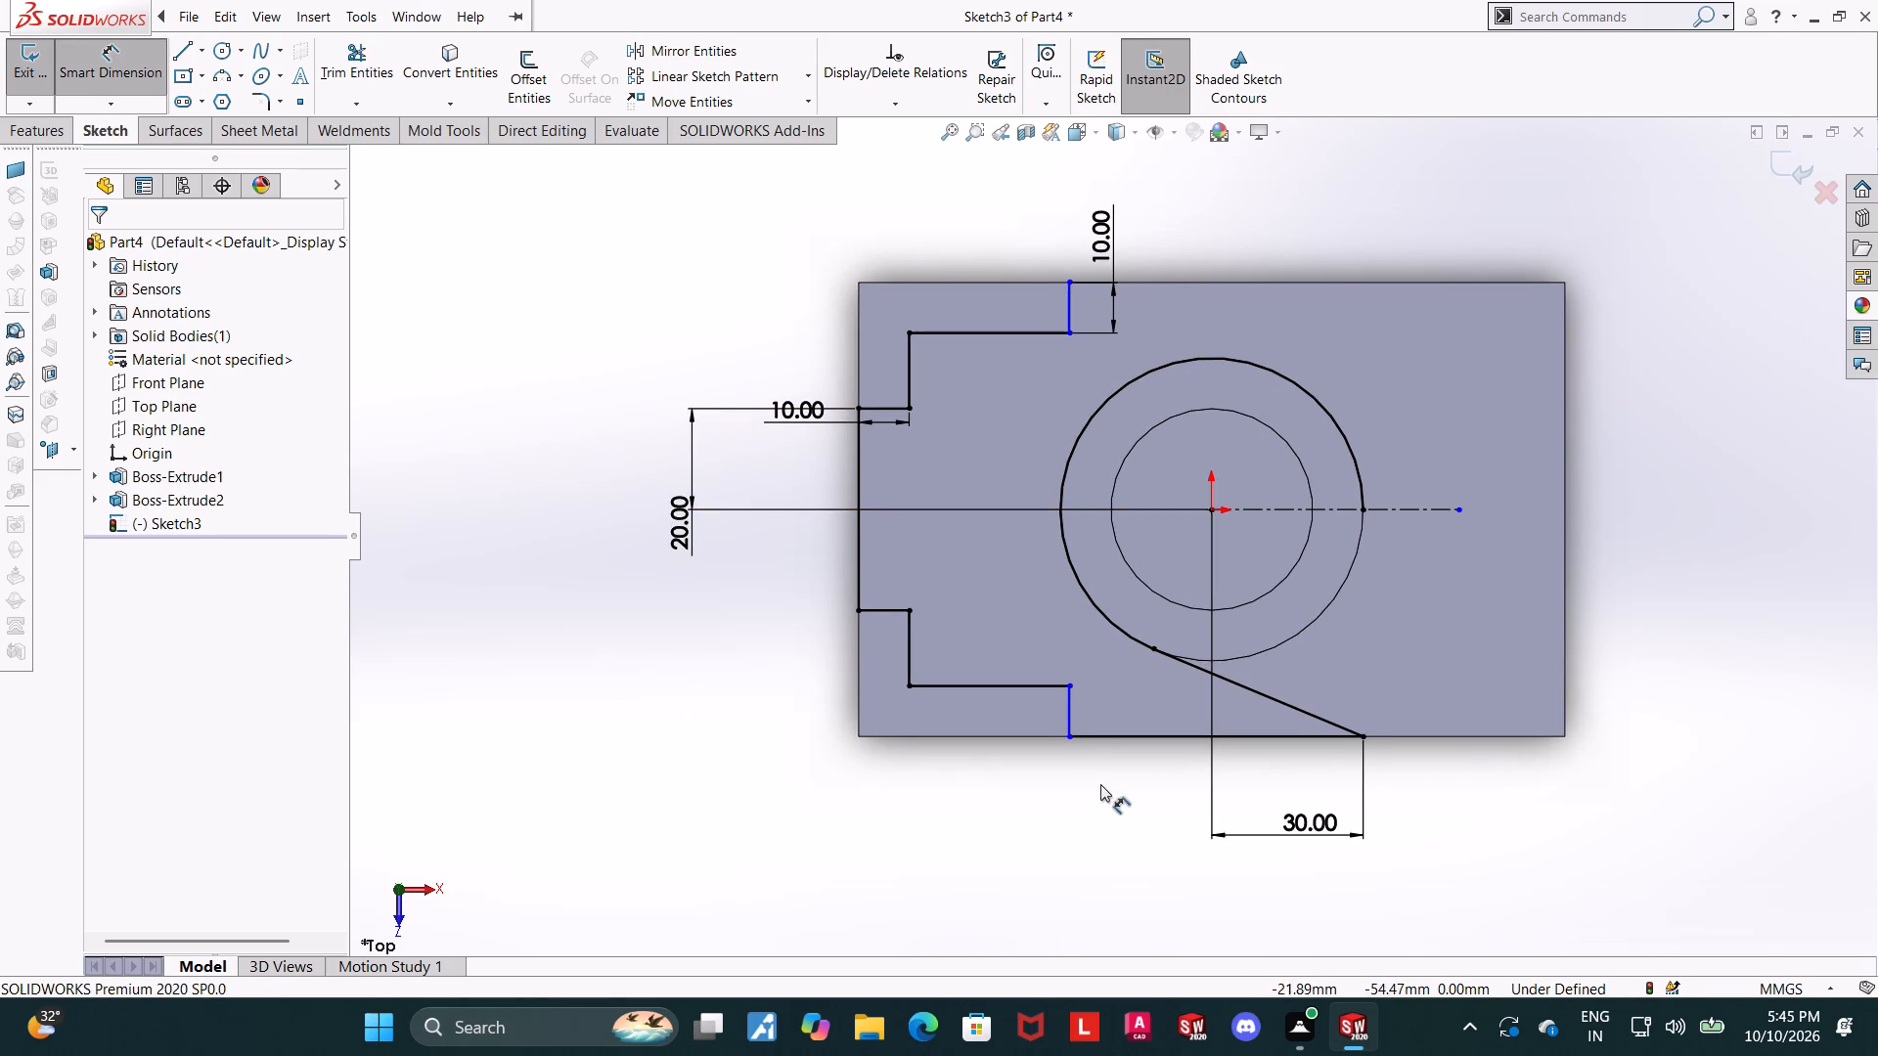
click(1067, 722)
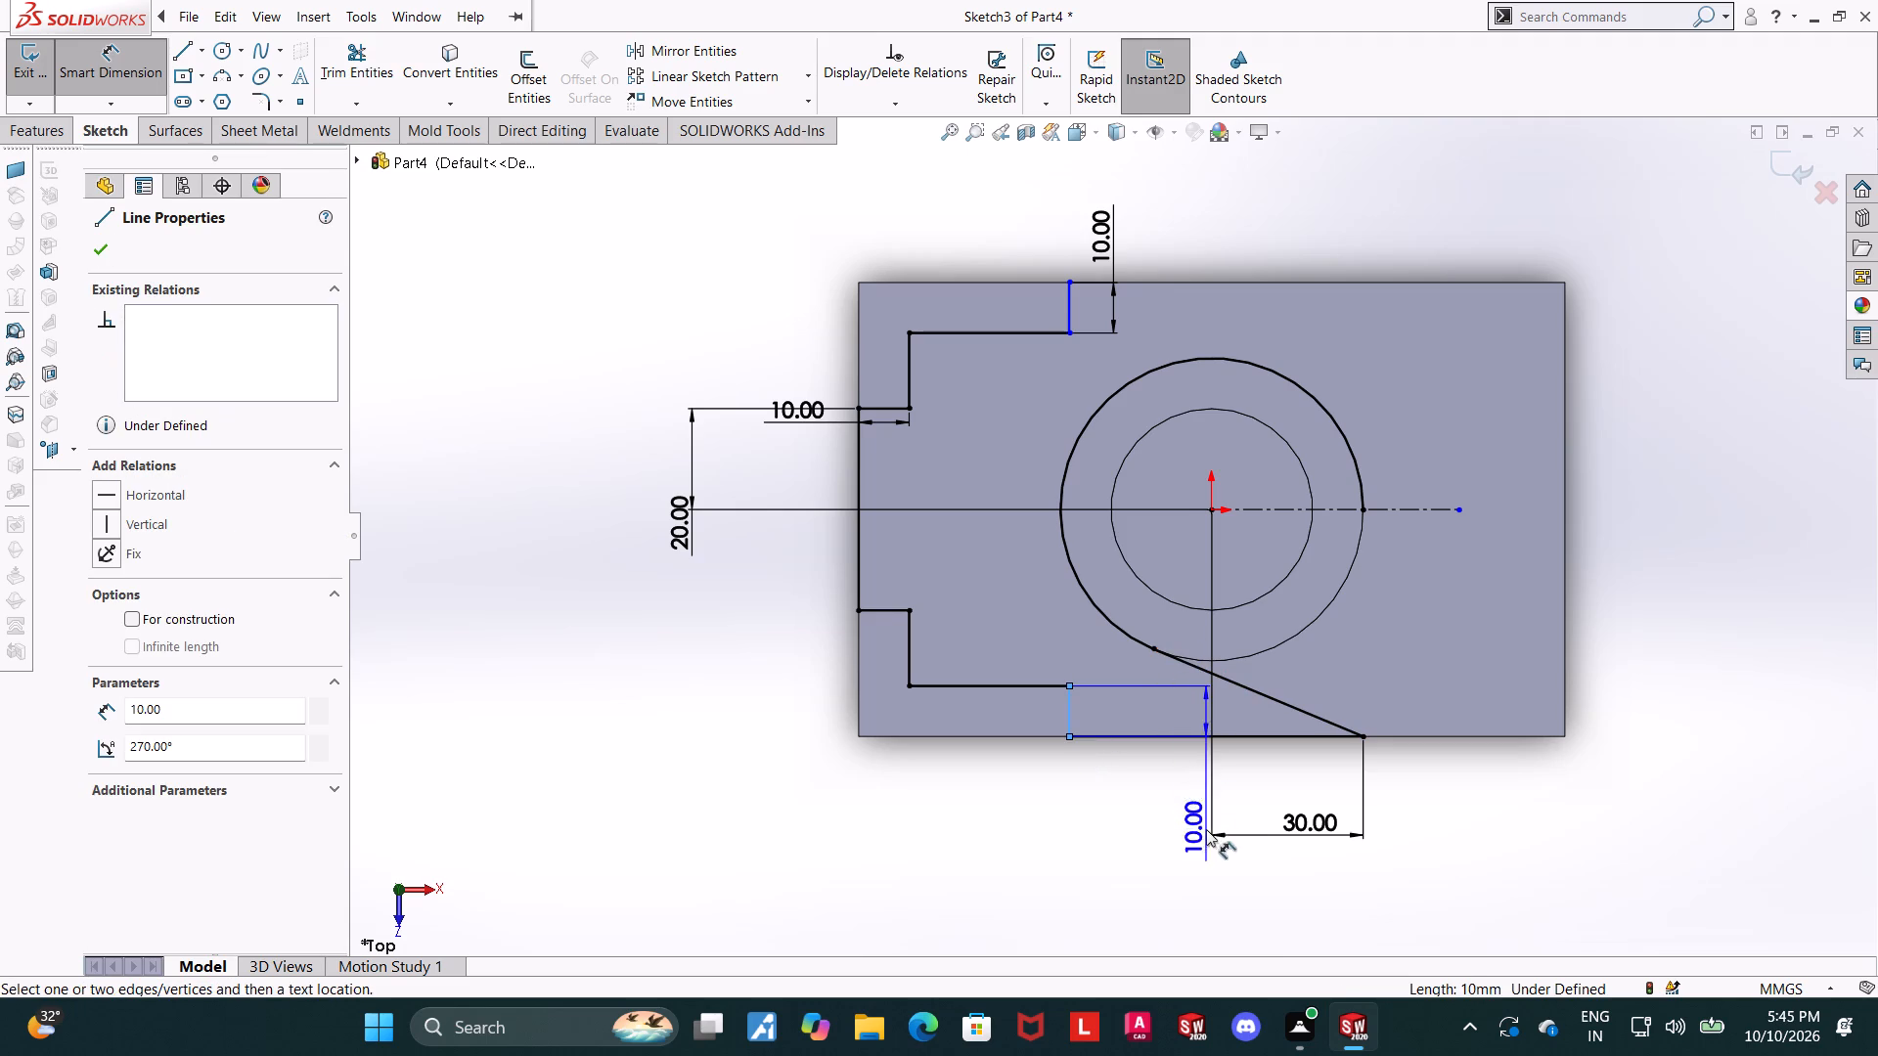
click(1207, 510)
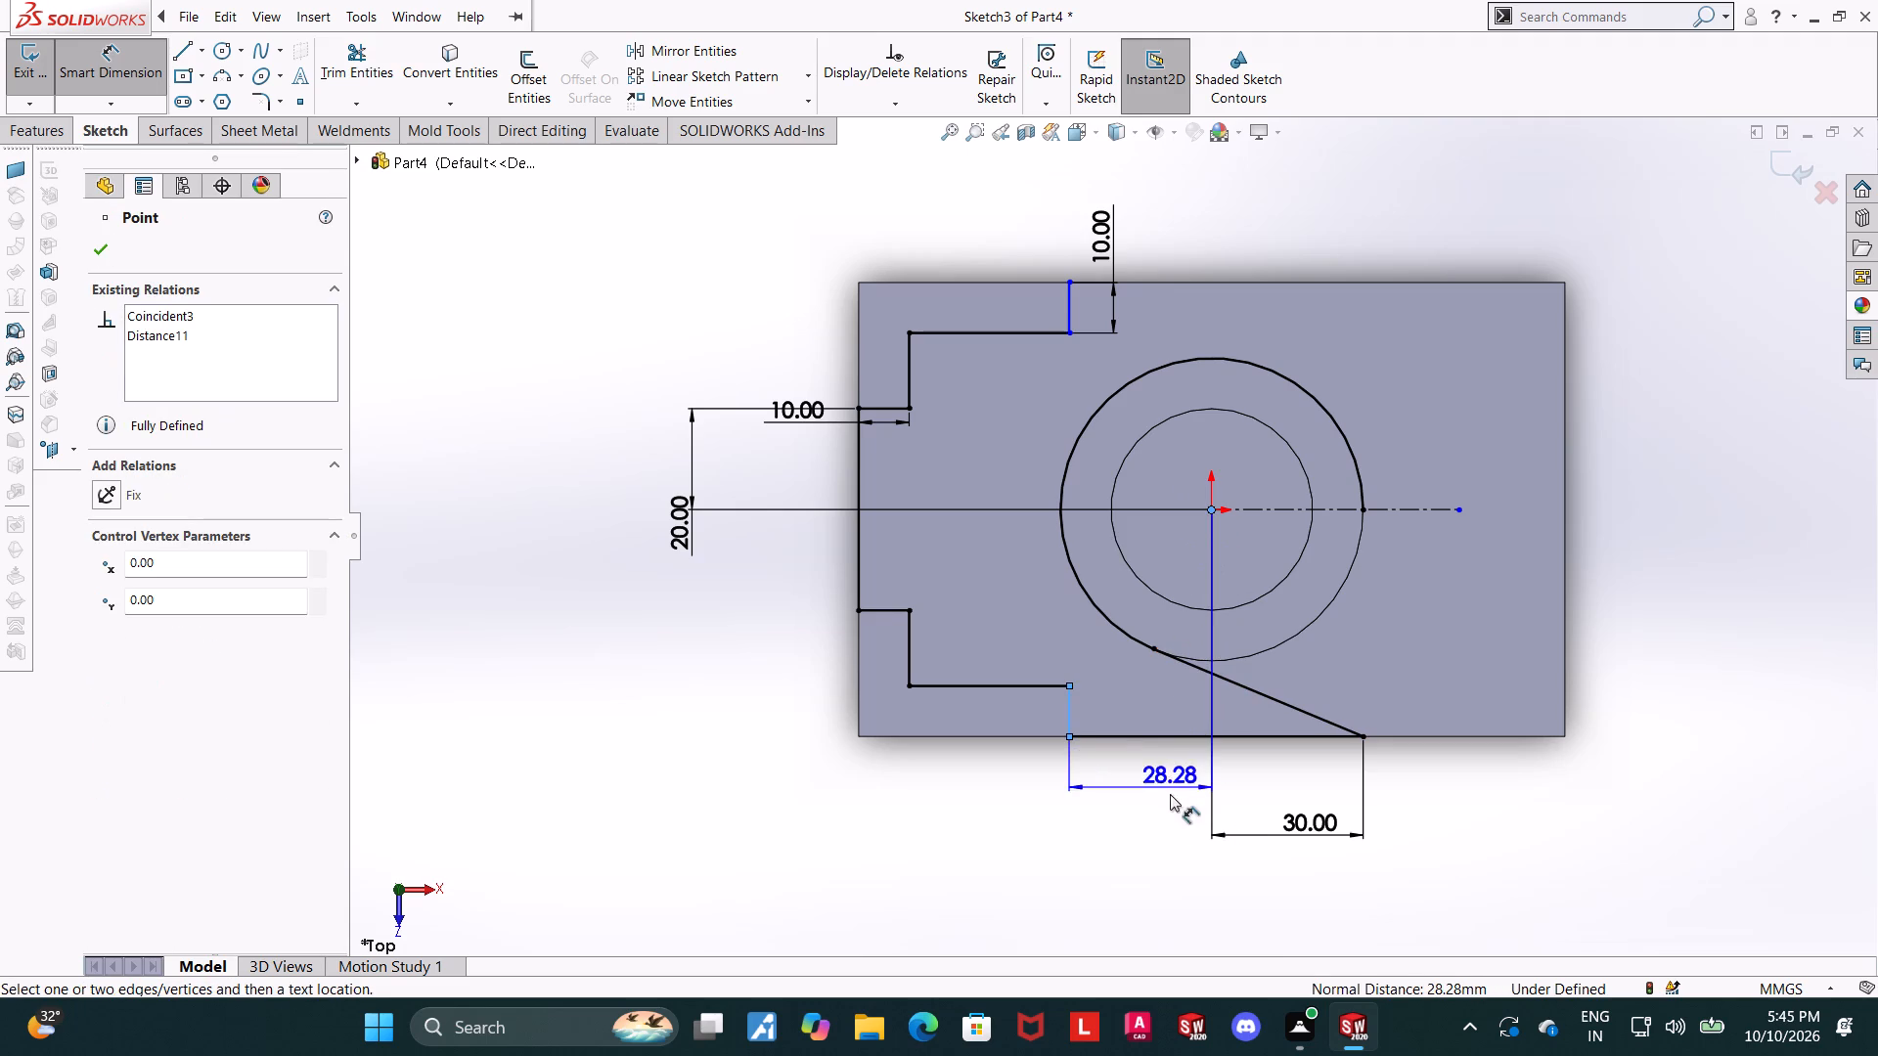
click(1170, 825)
text(30)
key(Return)
key(Escape)
key(Escape)
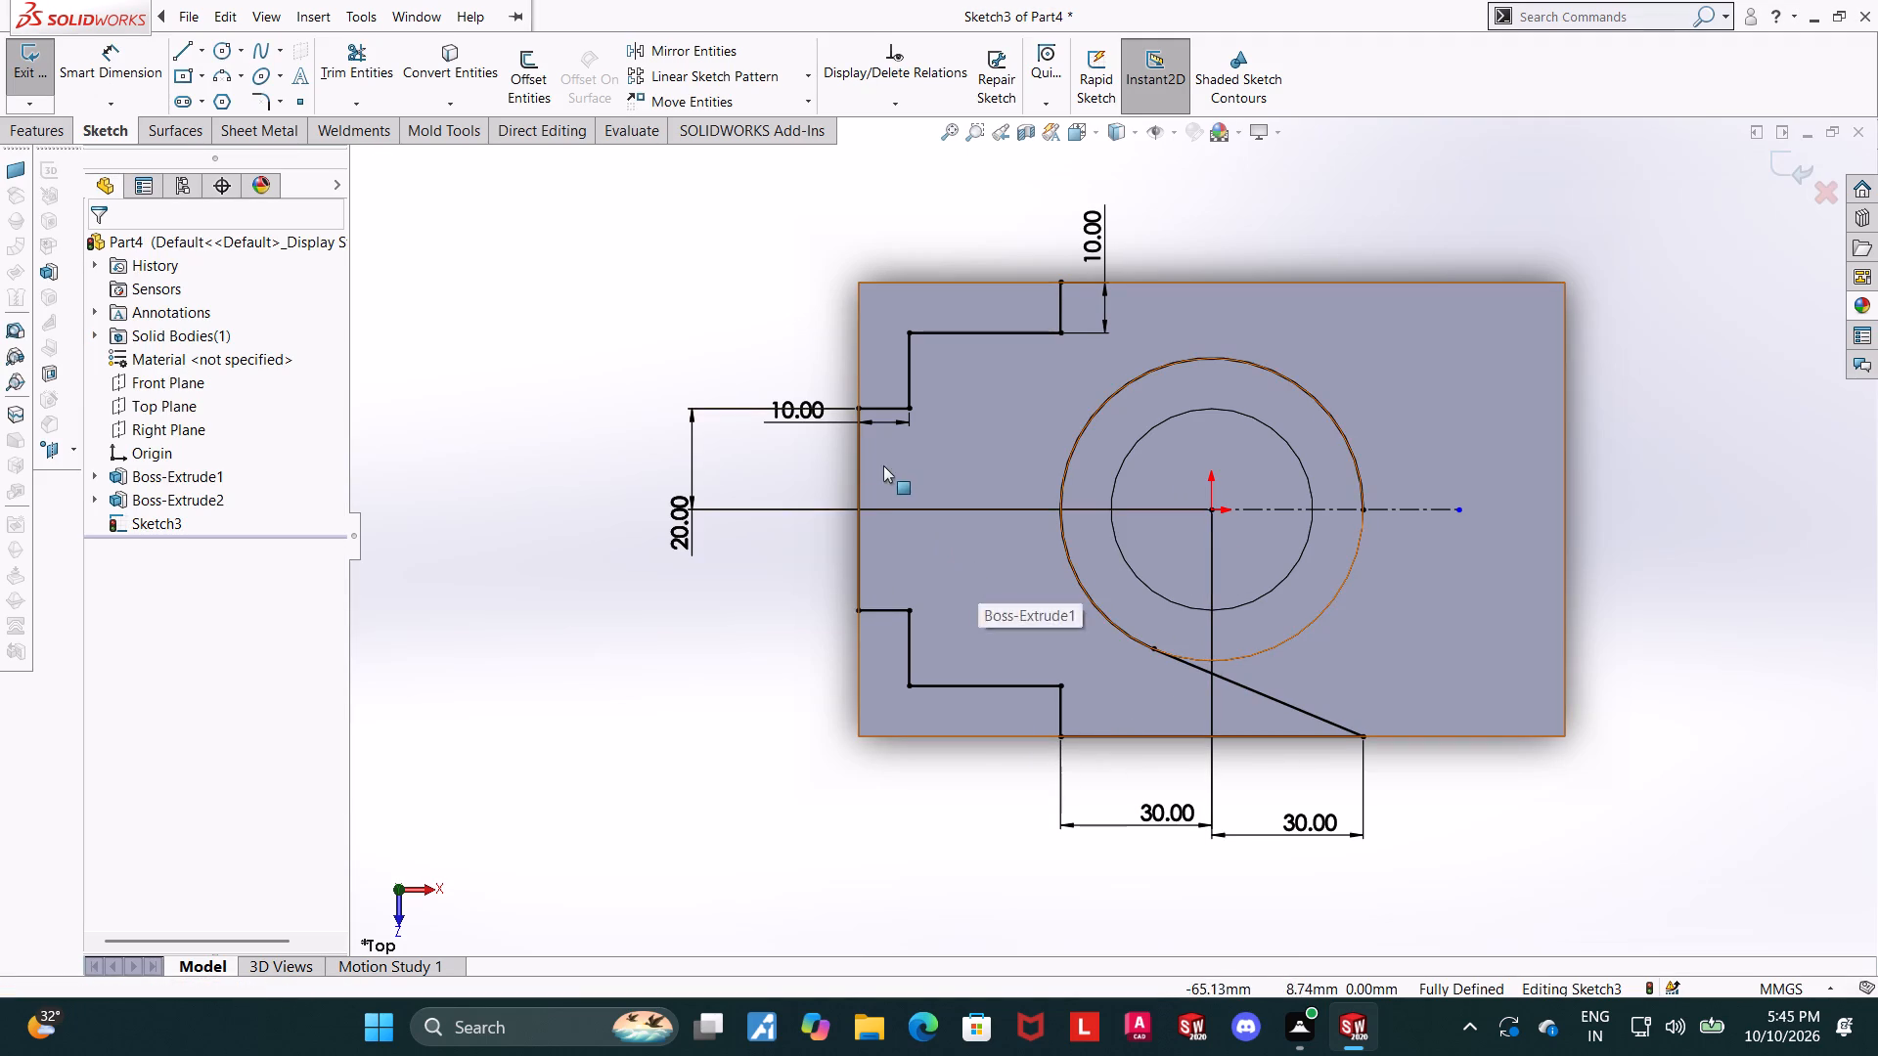
key(Escape)
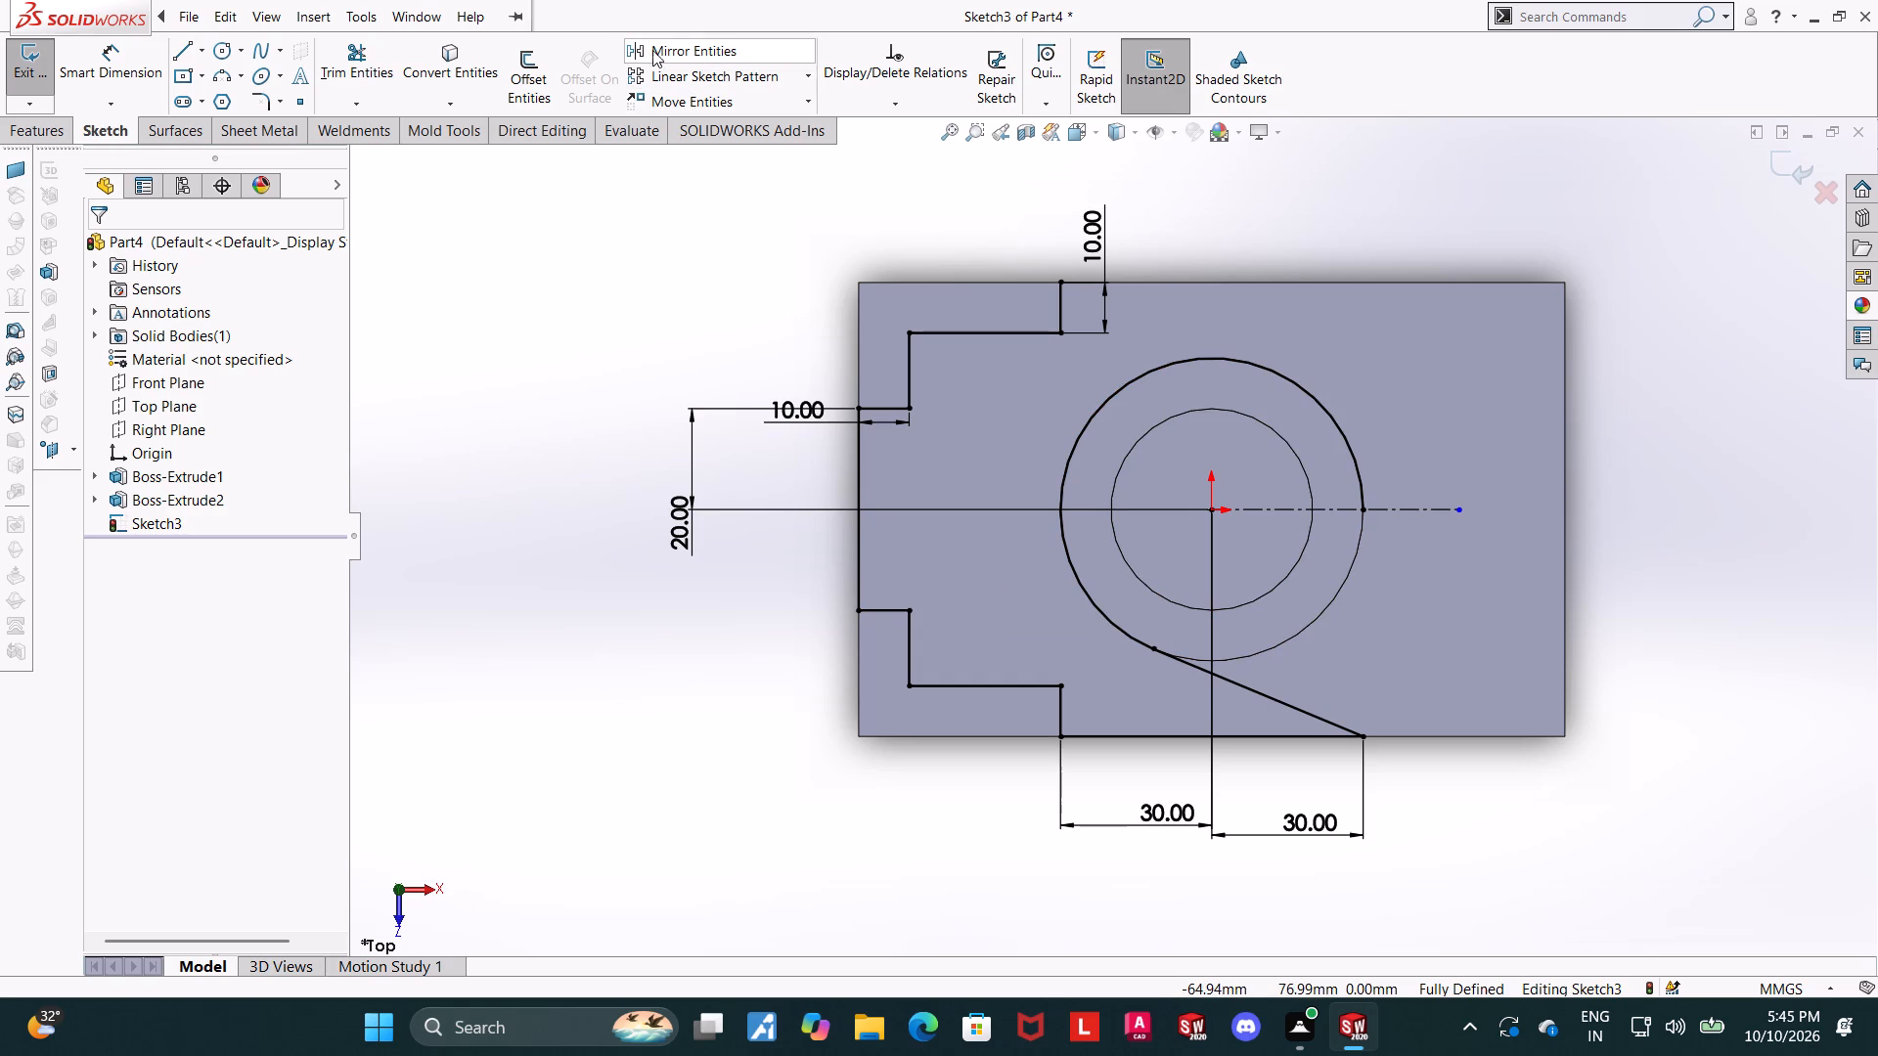
Mirror the slanted tangent line and the front-edge line about the horizontal centerline, keeping the originals.
click(652, 50)
click(1228, 682)
click(1165, 734)
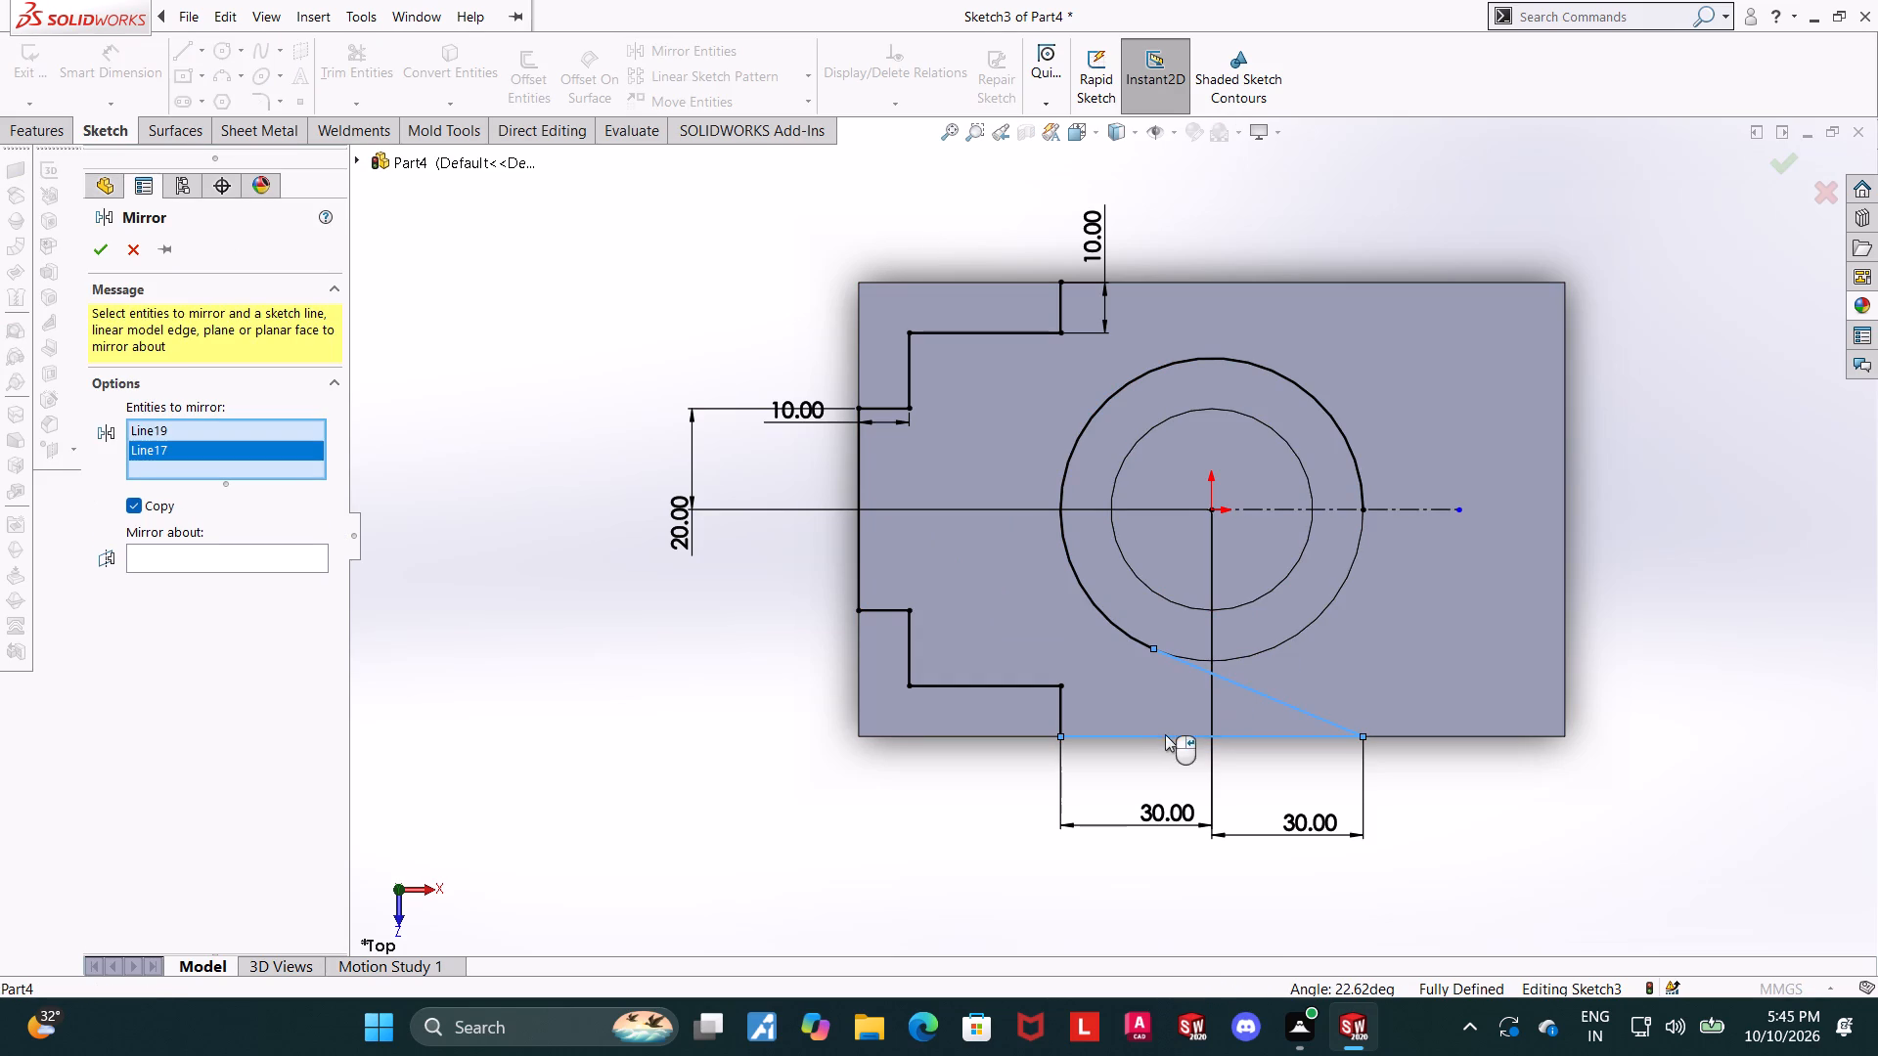
click(161, 551)
click(1404, 511)
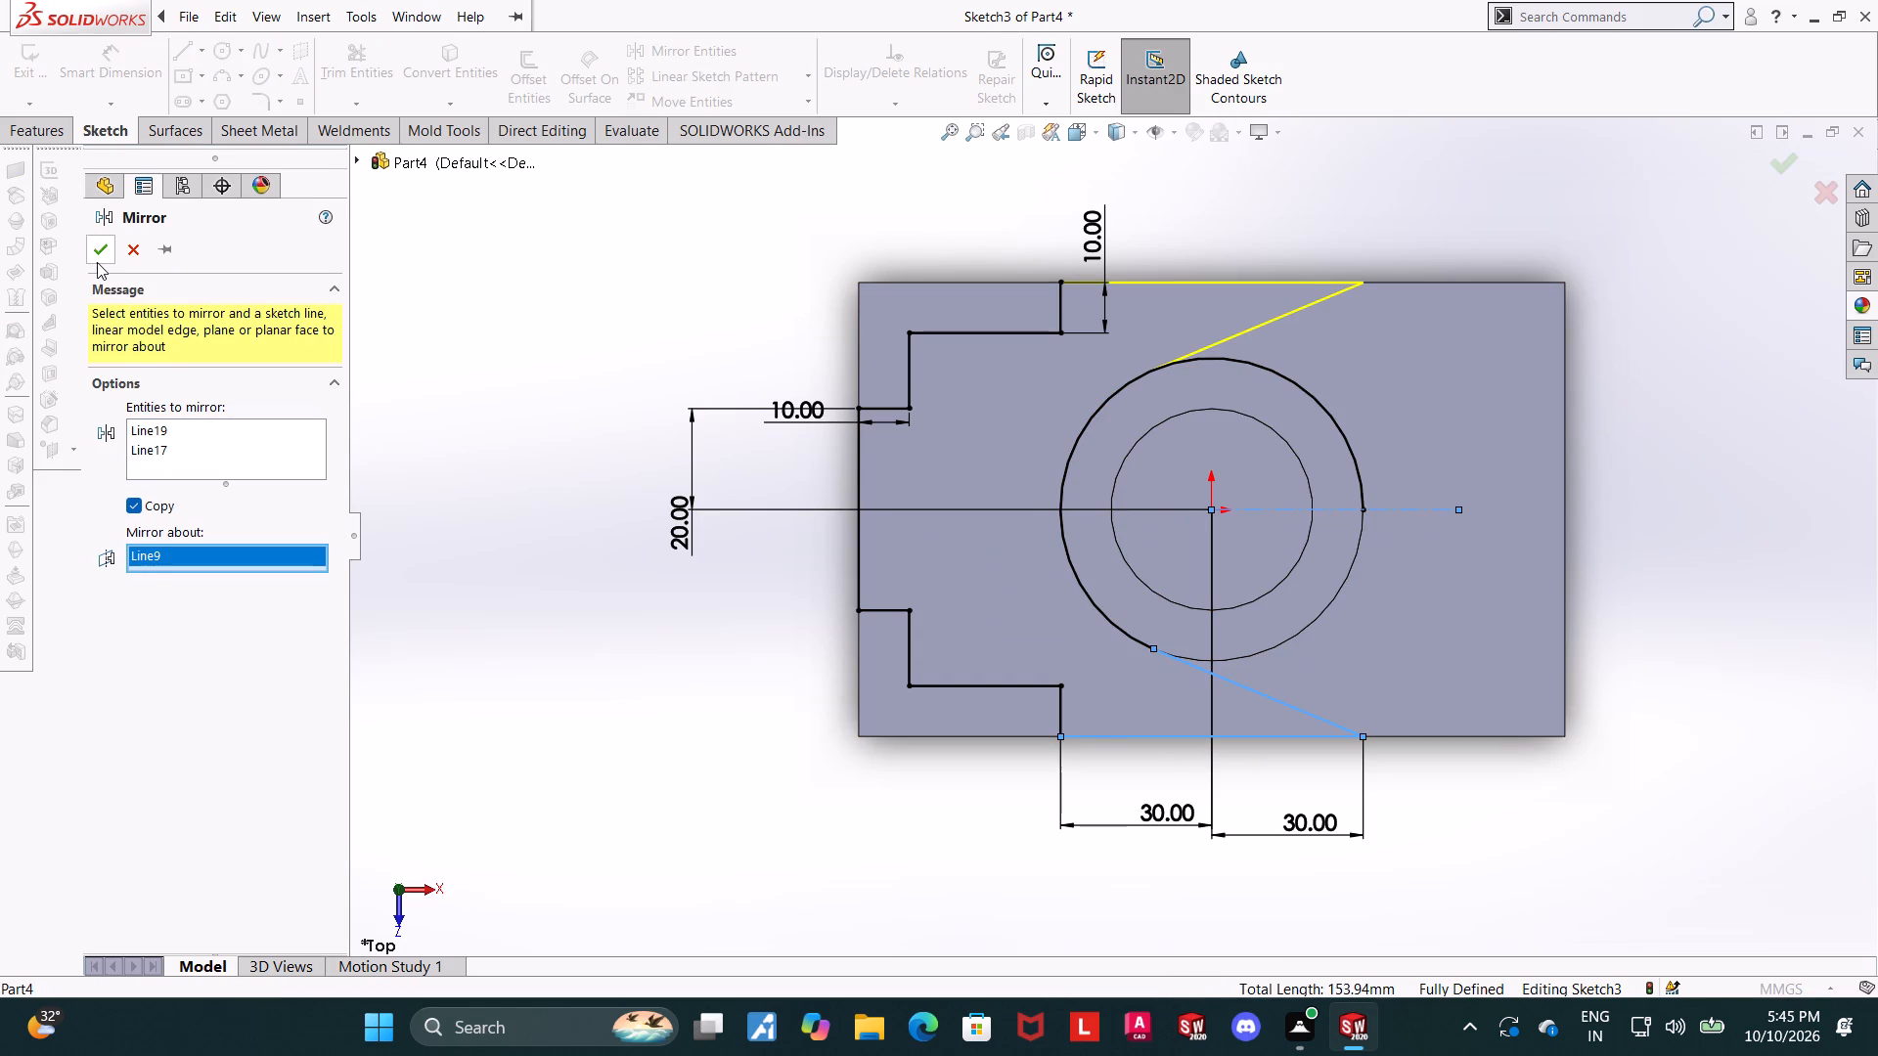
click(97, 262)
key(Escape)
key(Escape)
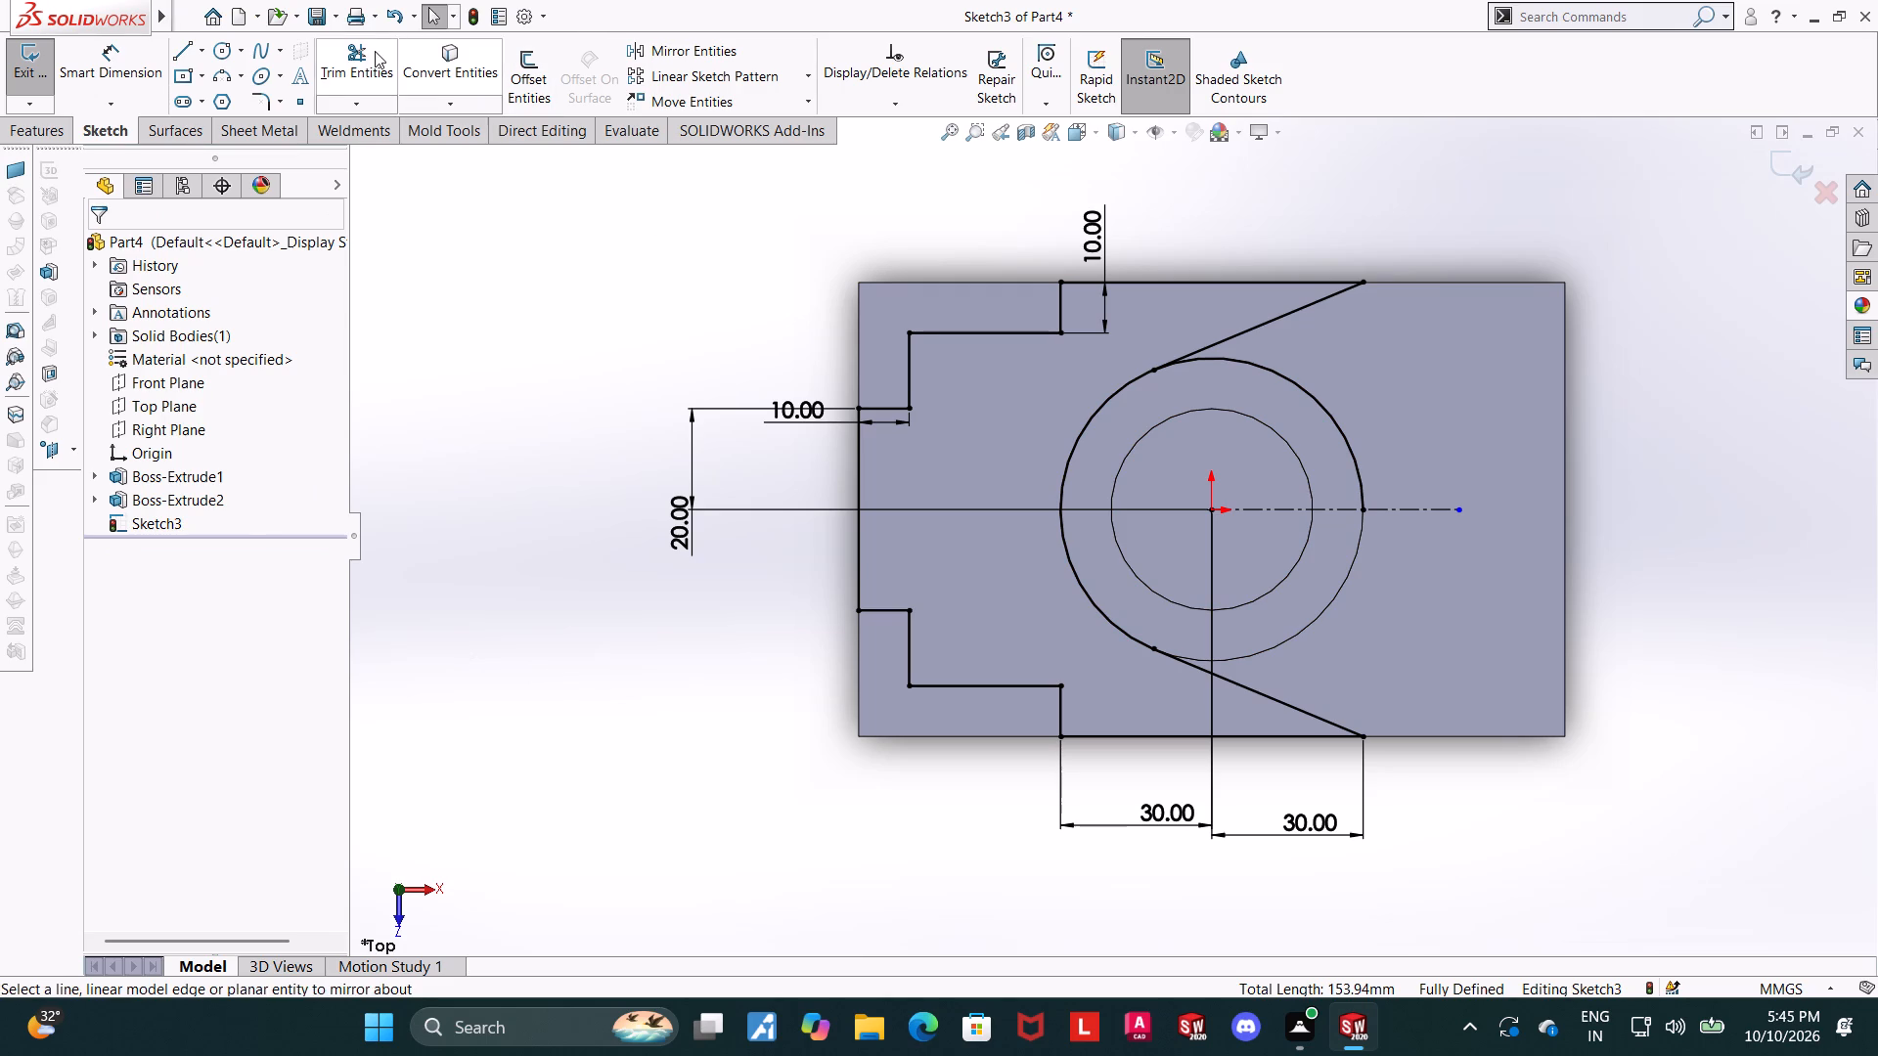
Trim away the circle's rear-right arc between the mirrored slanted line and the horizontal centerline.
drag(374, 51, 385, 53)
drag(1312, 433, 1378, 400)
key(Escape)
key(Escape)
Close the stepped outline sketch and extrude-cut it to a blind depth of 30 mm from the sketch plane.
scroll(1429, 446, up, 2)
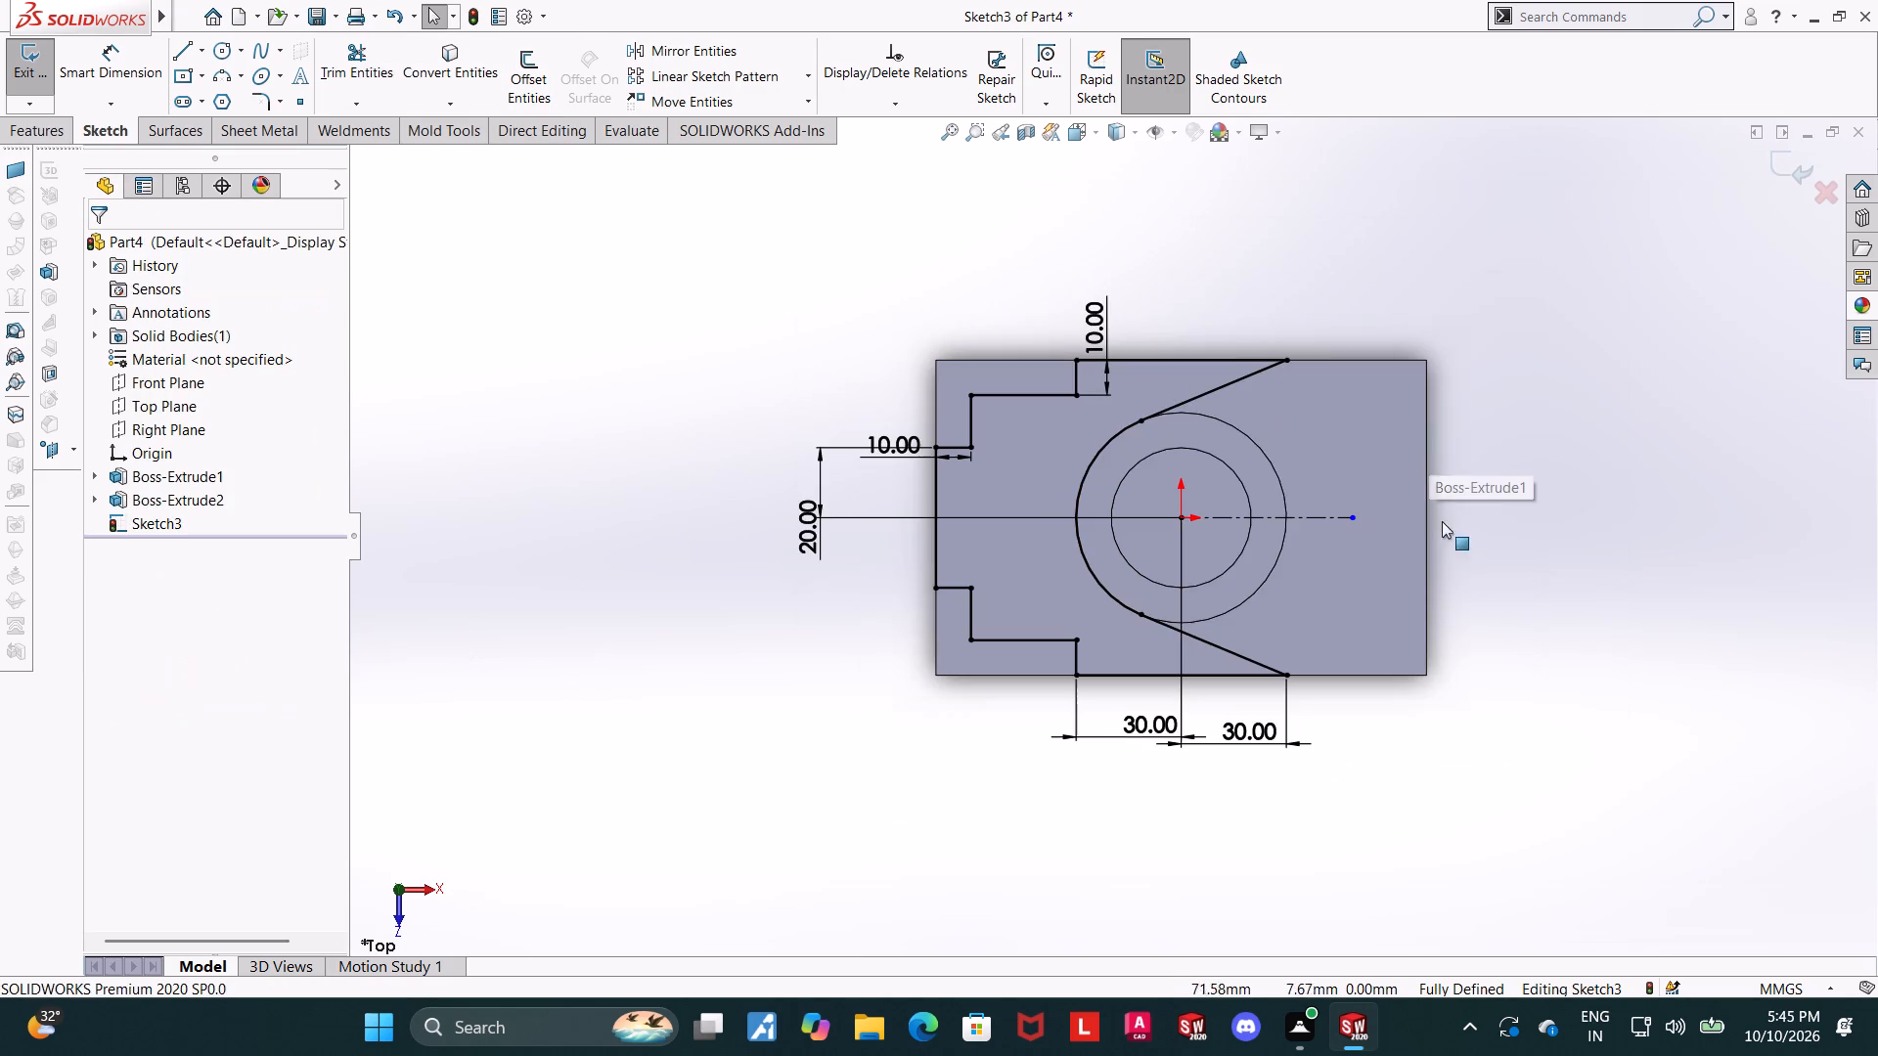
scroll(1297, 591, down, 1)
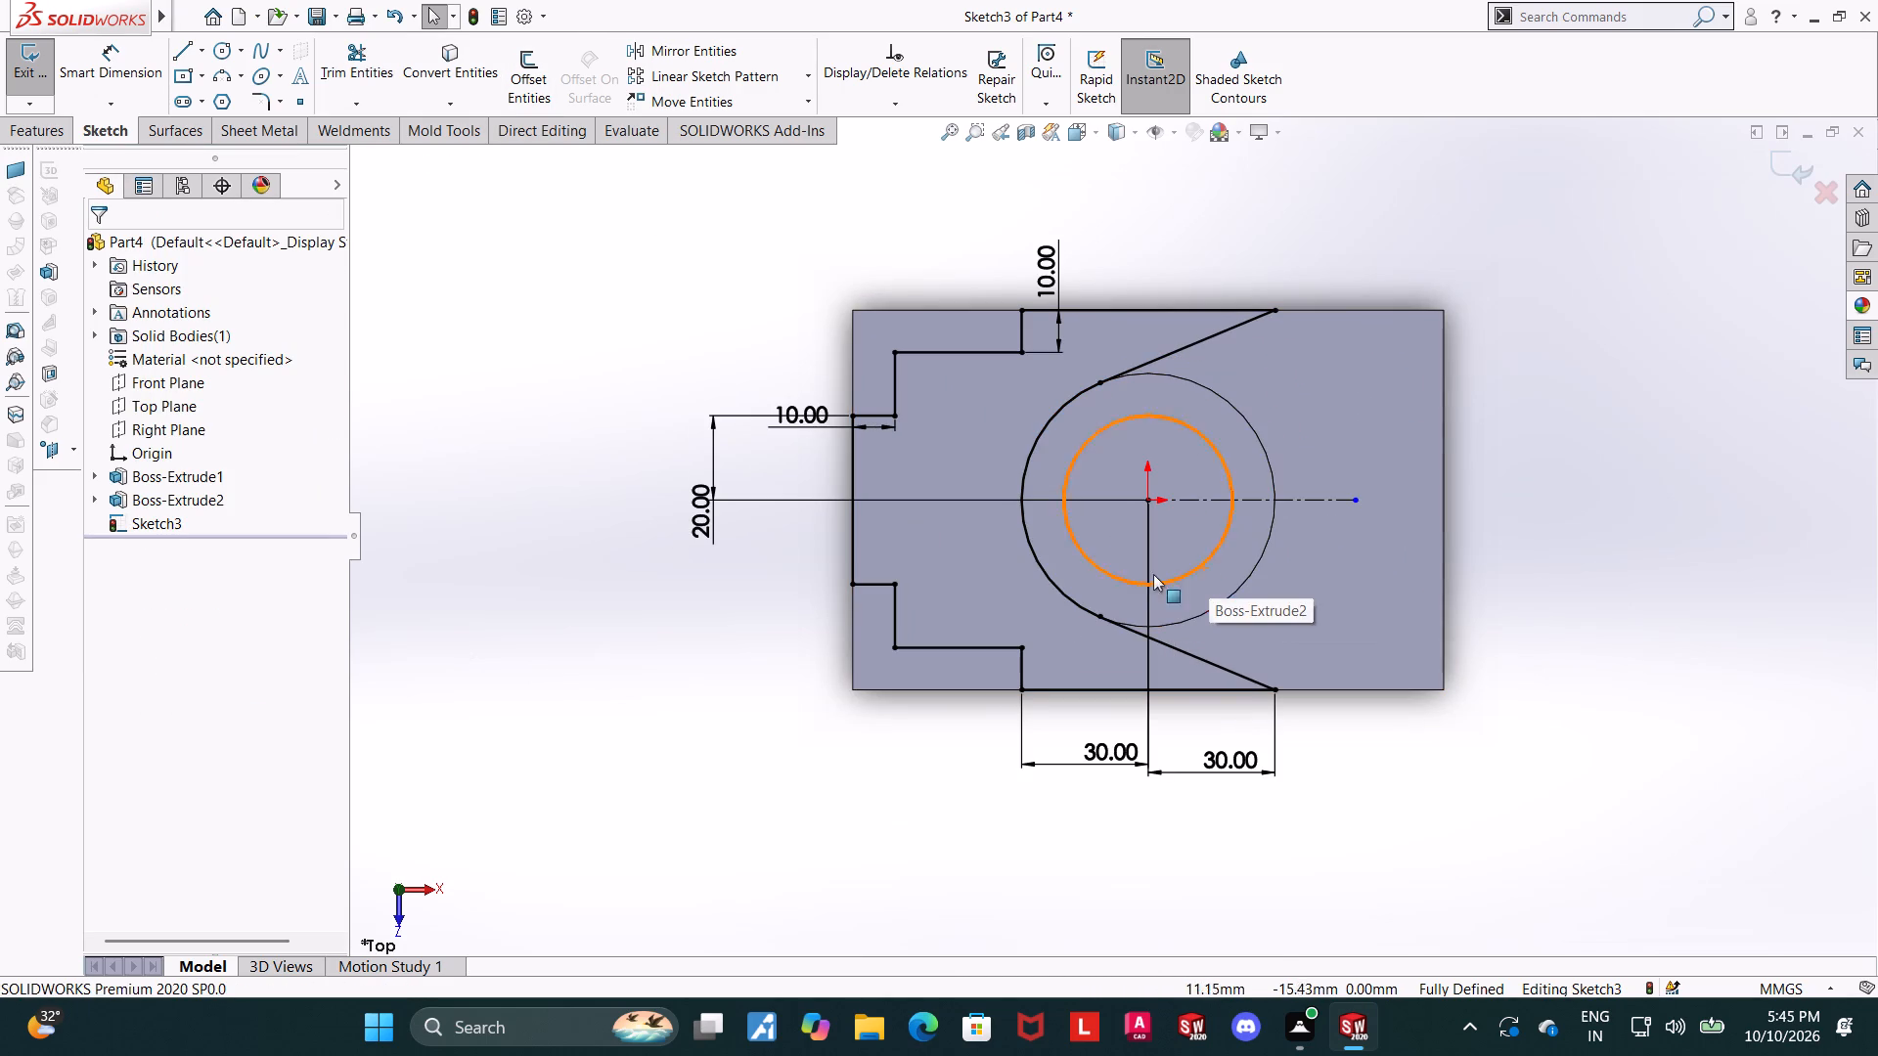
middle_drag(1460, 708, 1475, 503)
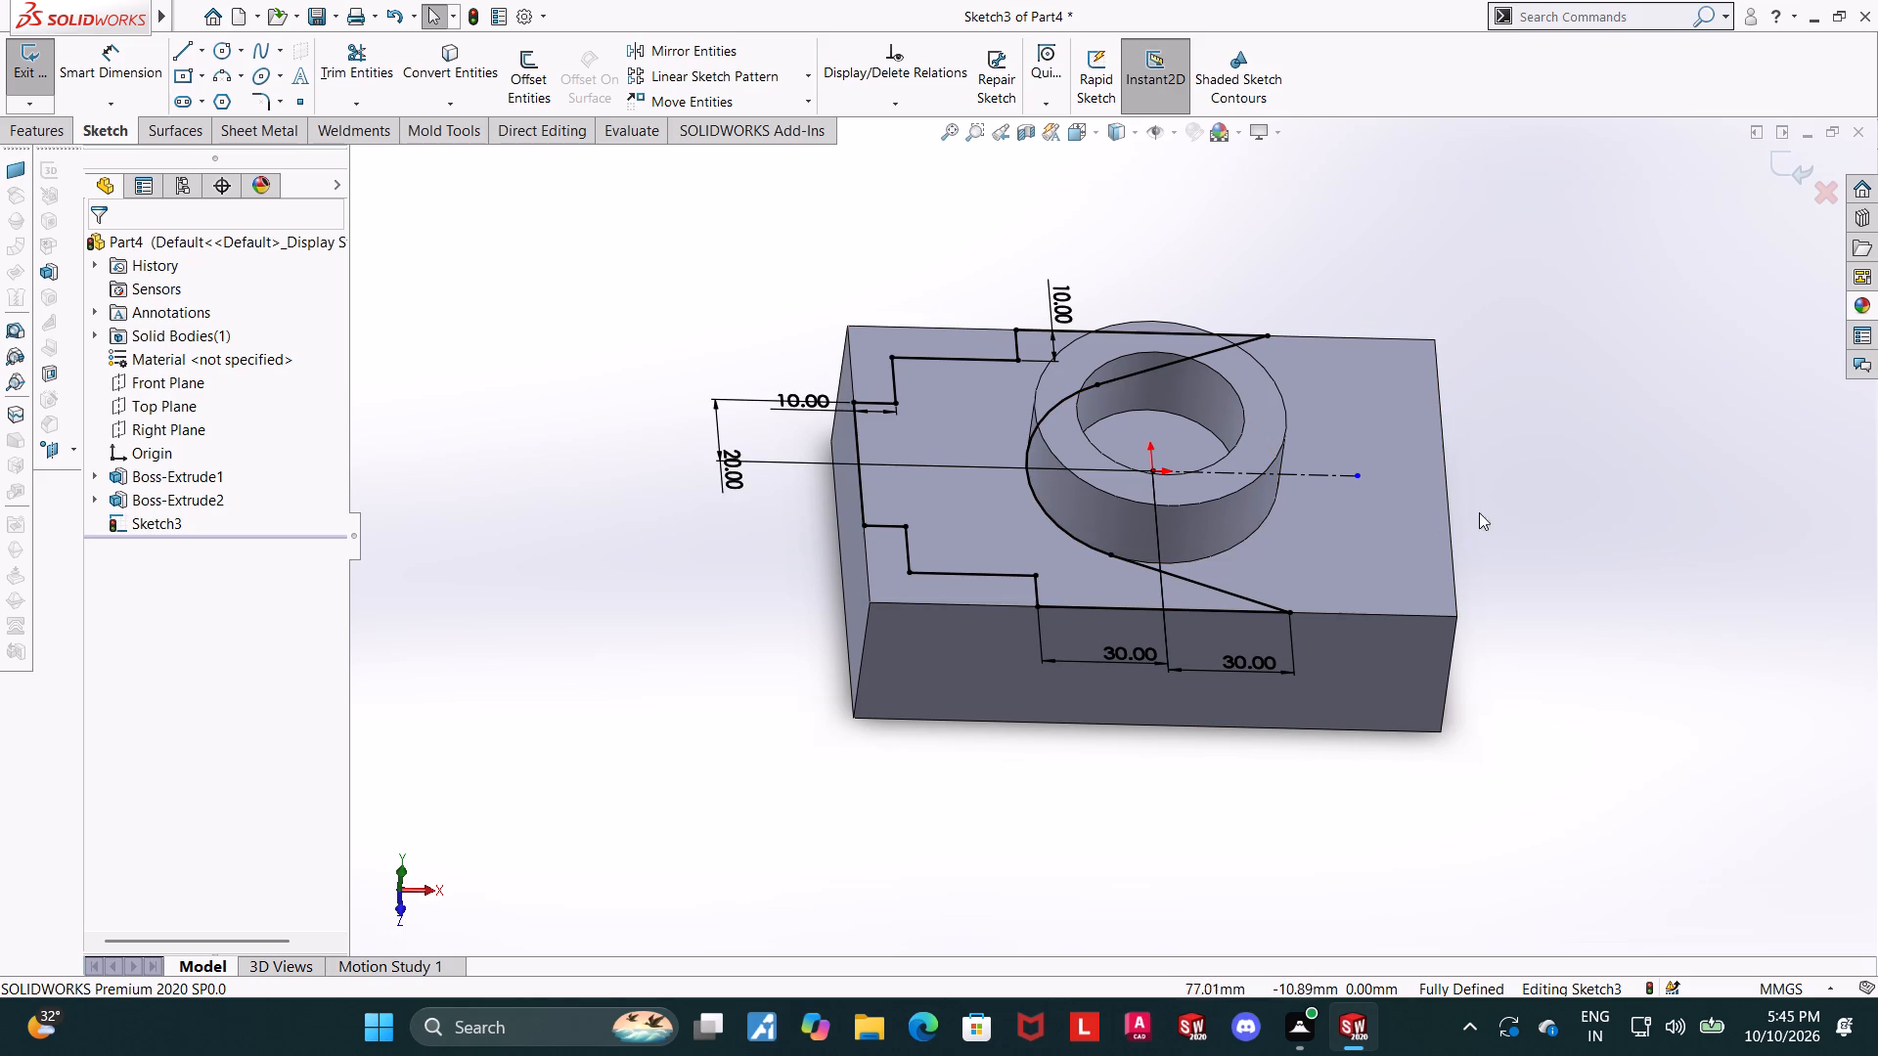
middle_drag(1506, 504, 1507, 477)
click(1795, 169)
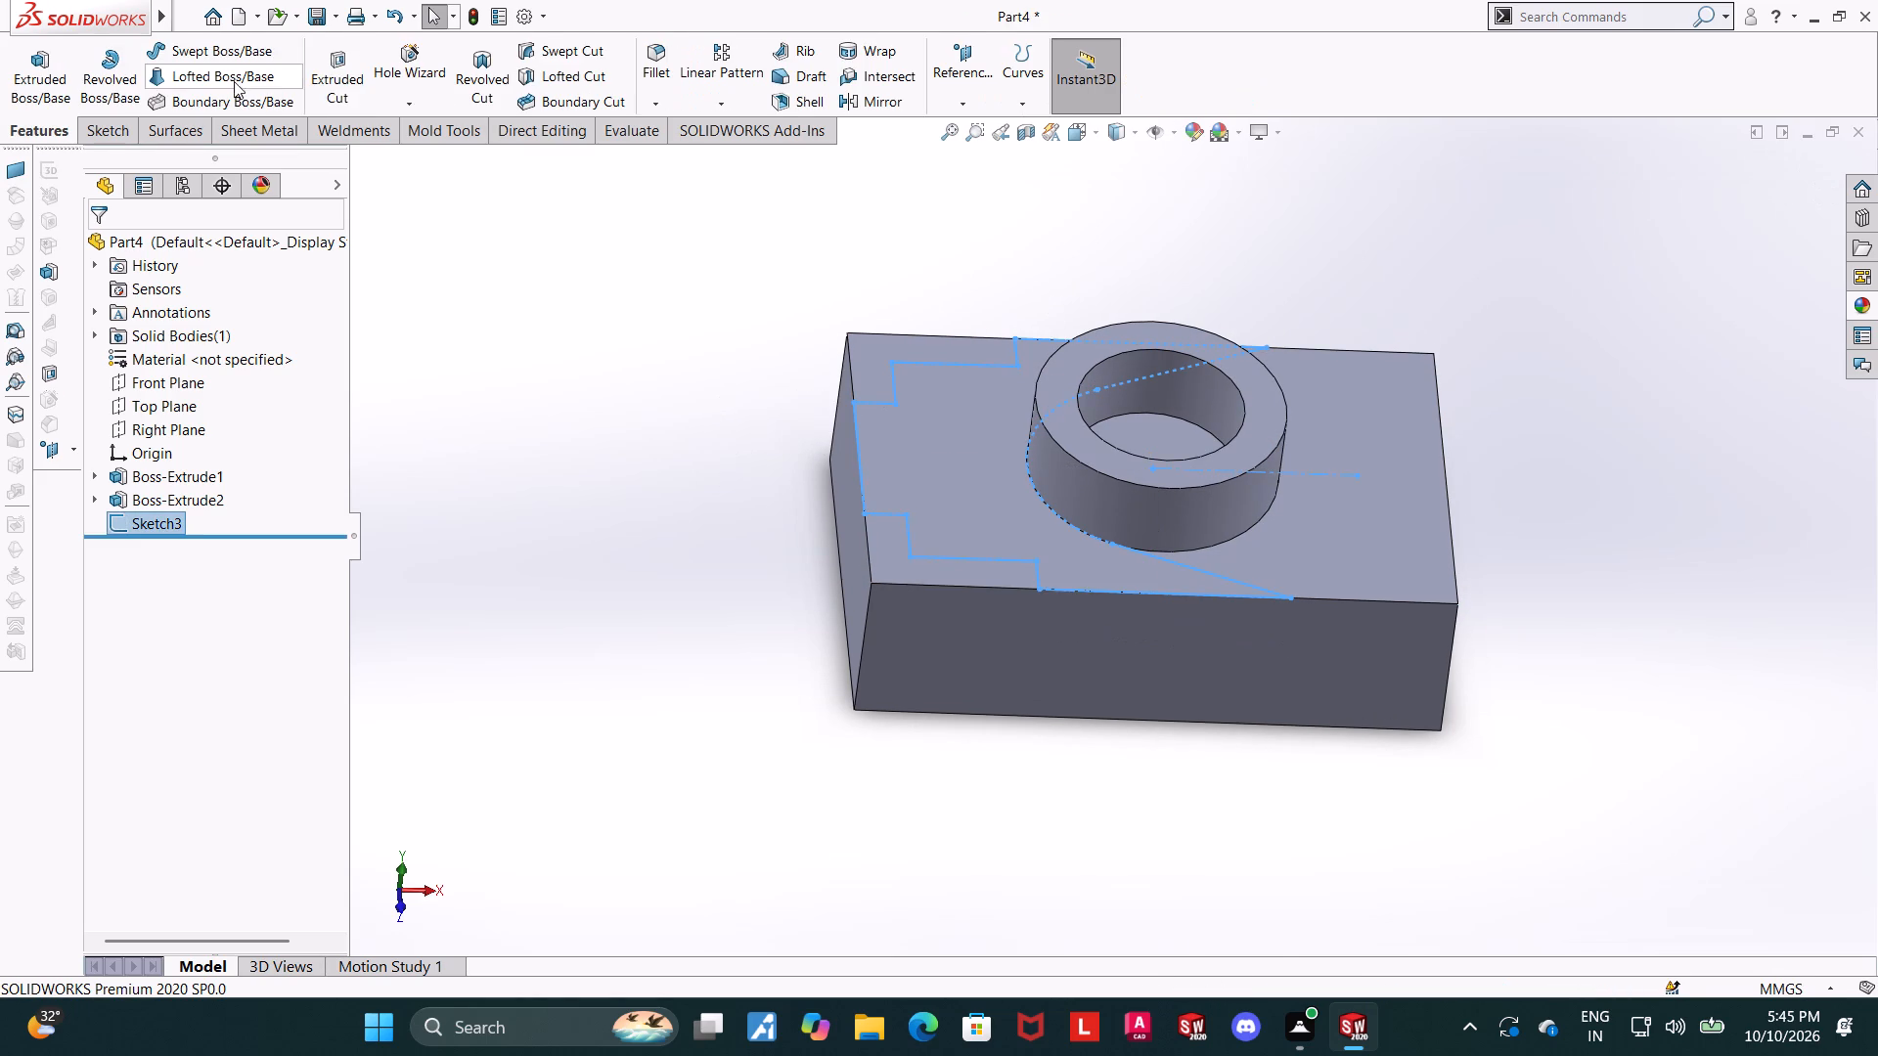
click(340, 65)
middle_drag(446, 334, 456, 335)
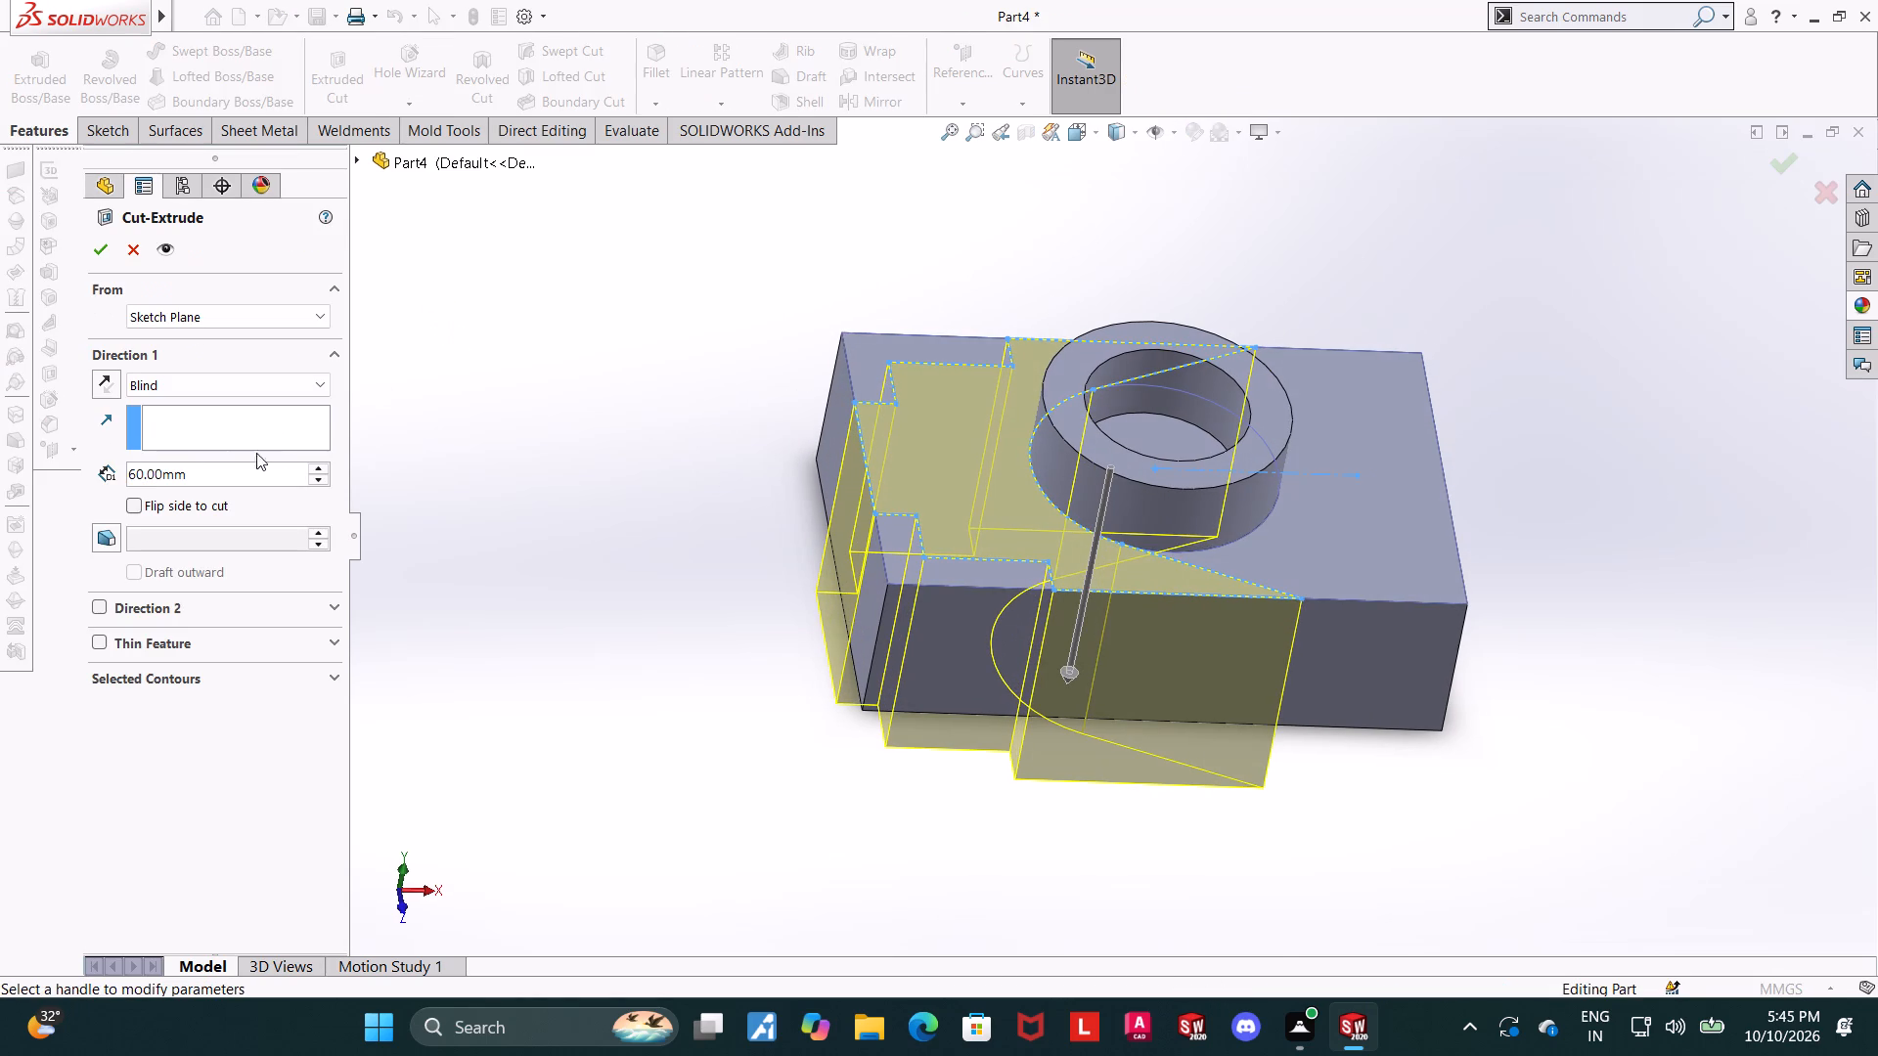
click(222, 474)
drag(237, 477, 63, 467)
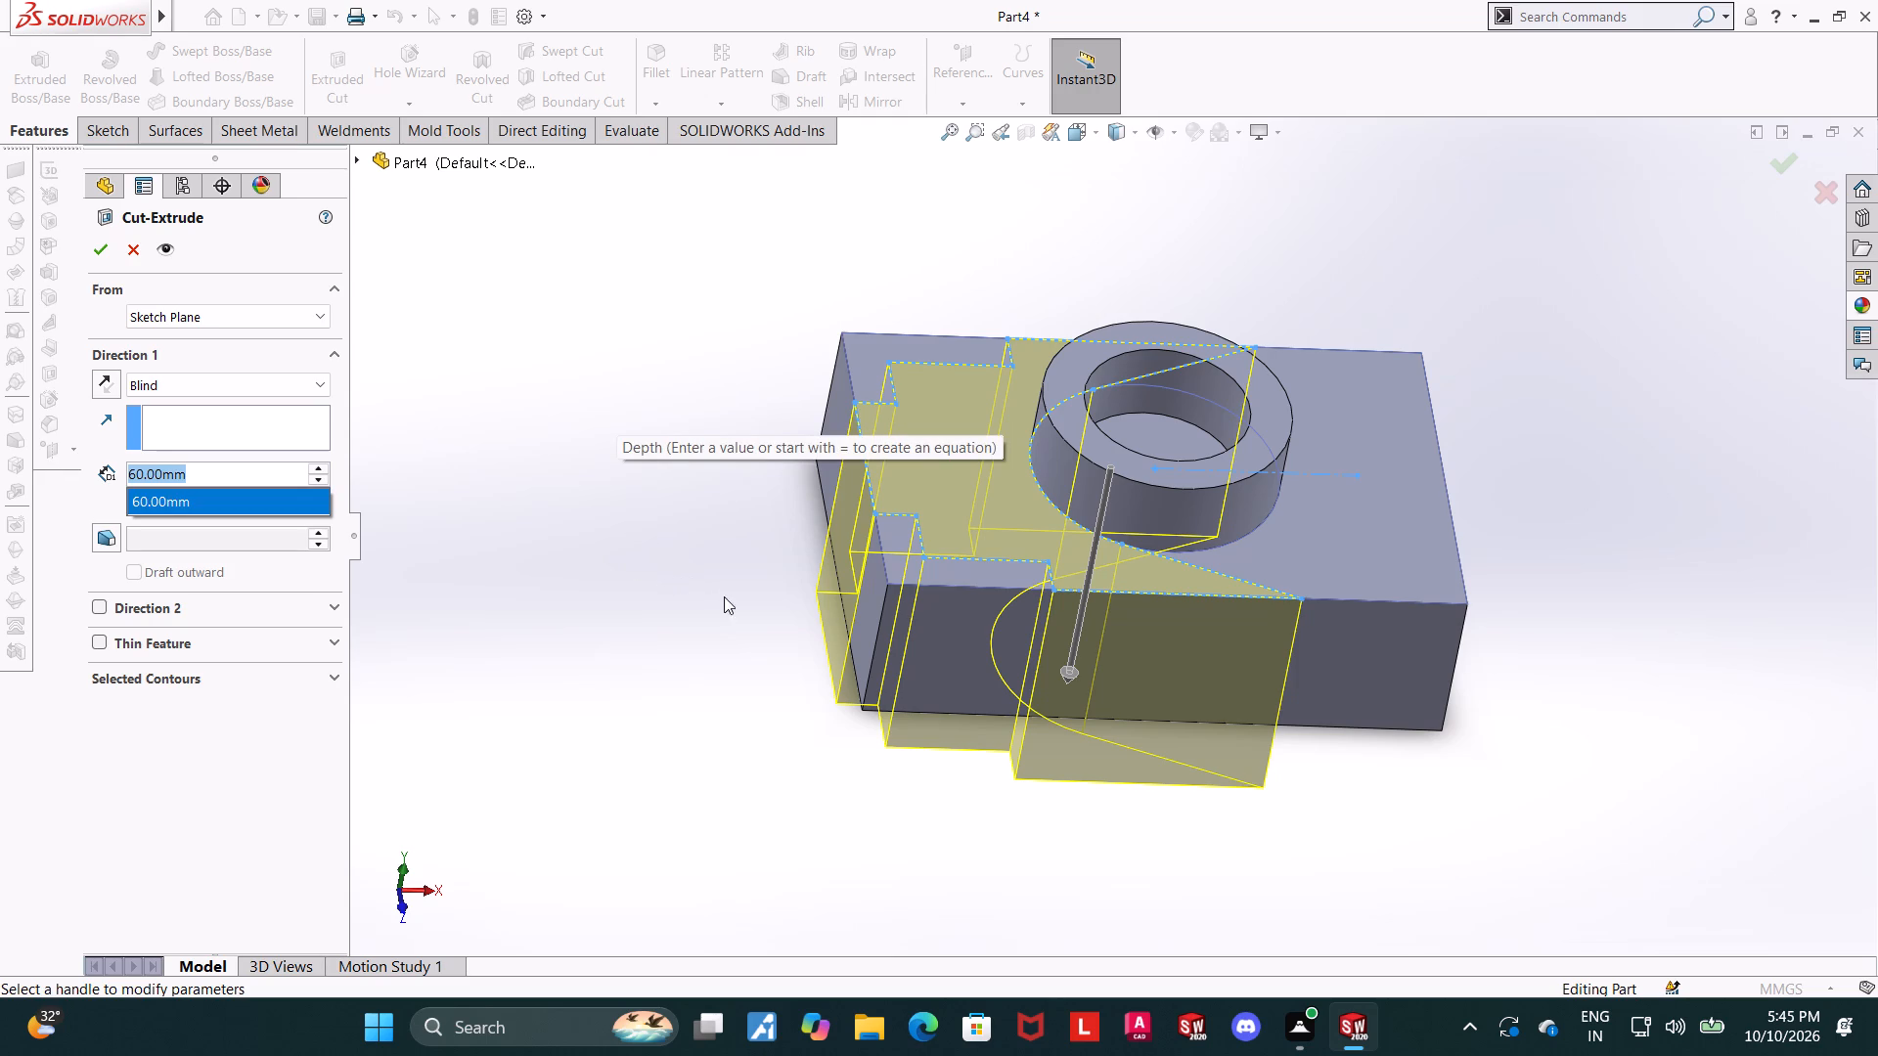
text(30)
key(Return)
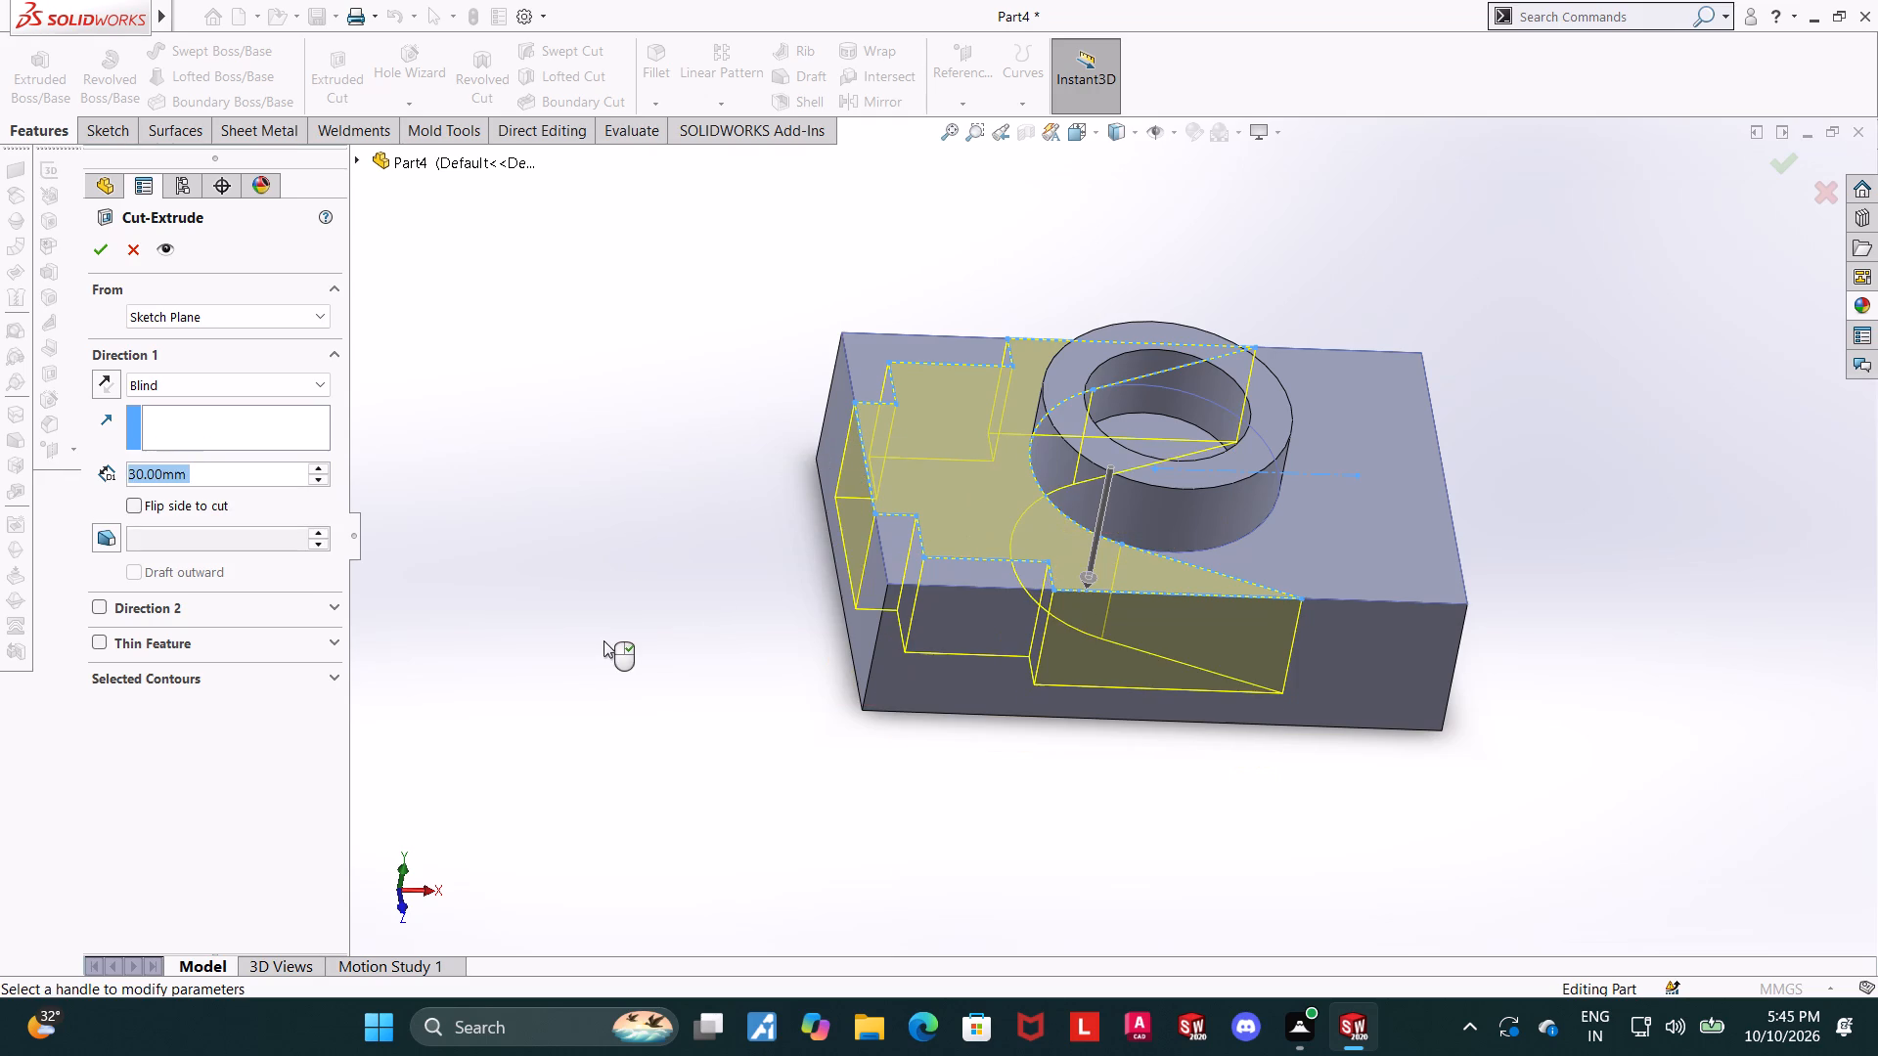
click(108, 260)
Examine the cut block, its corner L-shaped walls and the ring boss from several angles.
middle_drag(557, 660, 690, 604)
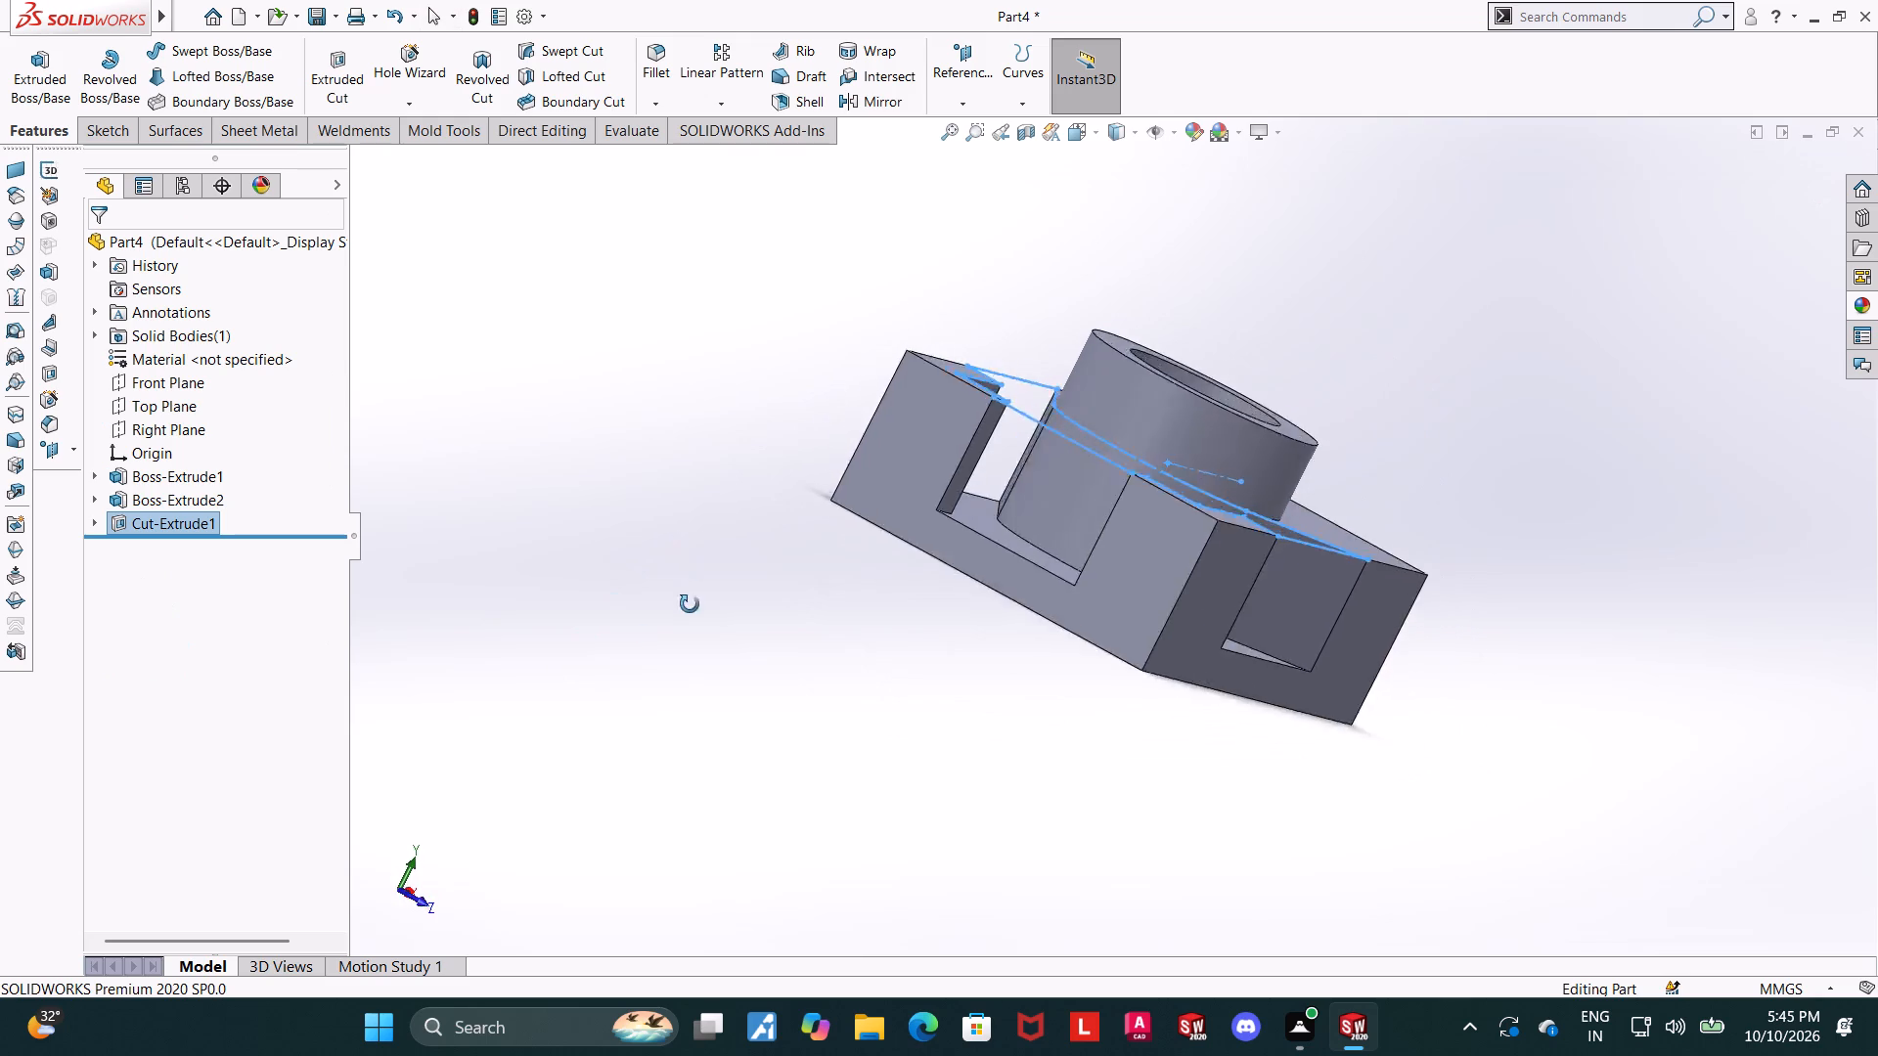
middle_drag(690, 604, 606, 661)
click(602, 649)
middle_drag(694, 663, 655, 682)
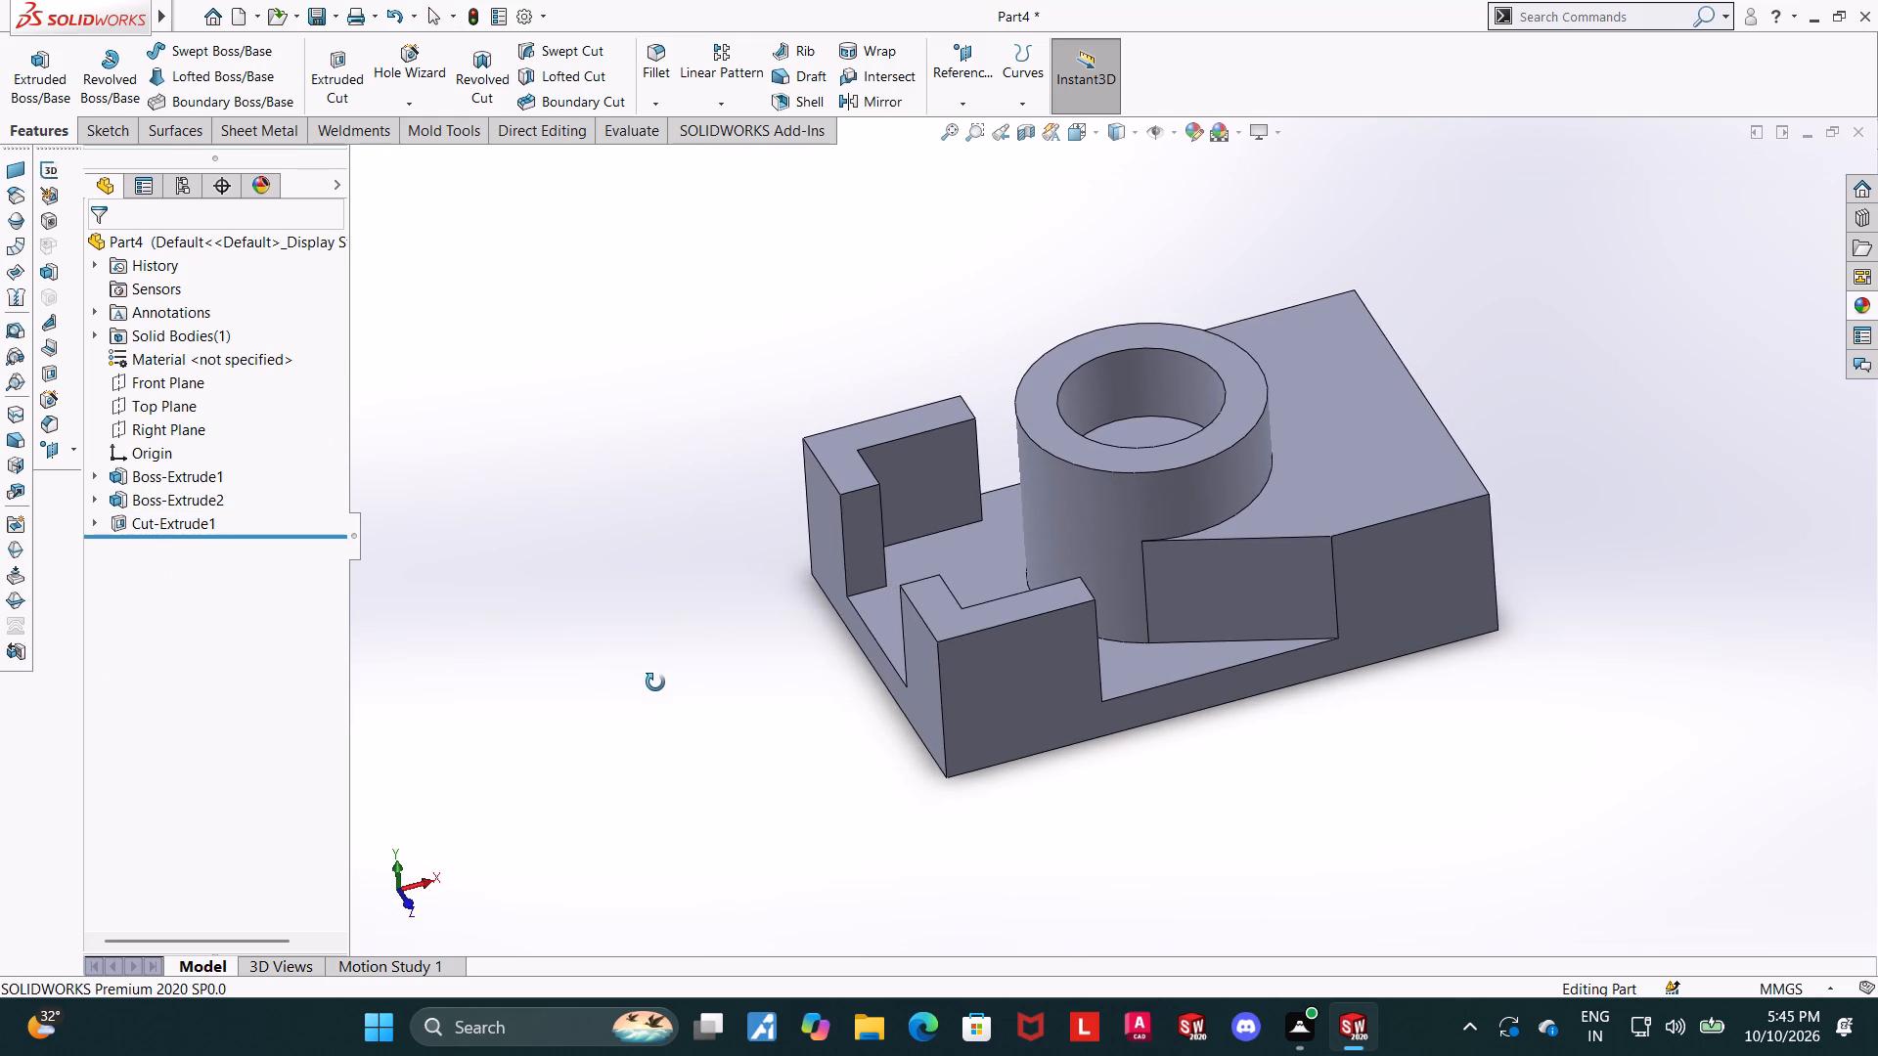
middle_drag(655, 682, 653, 692)
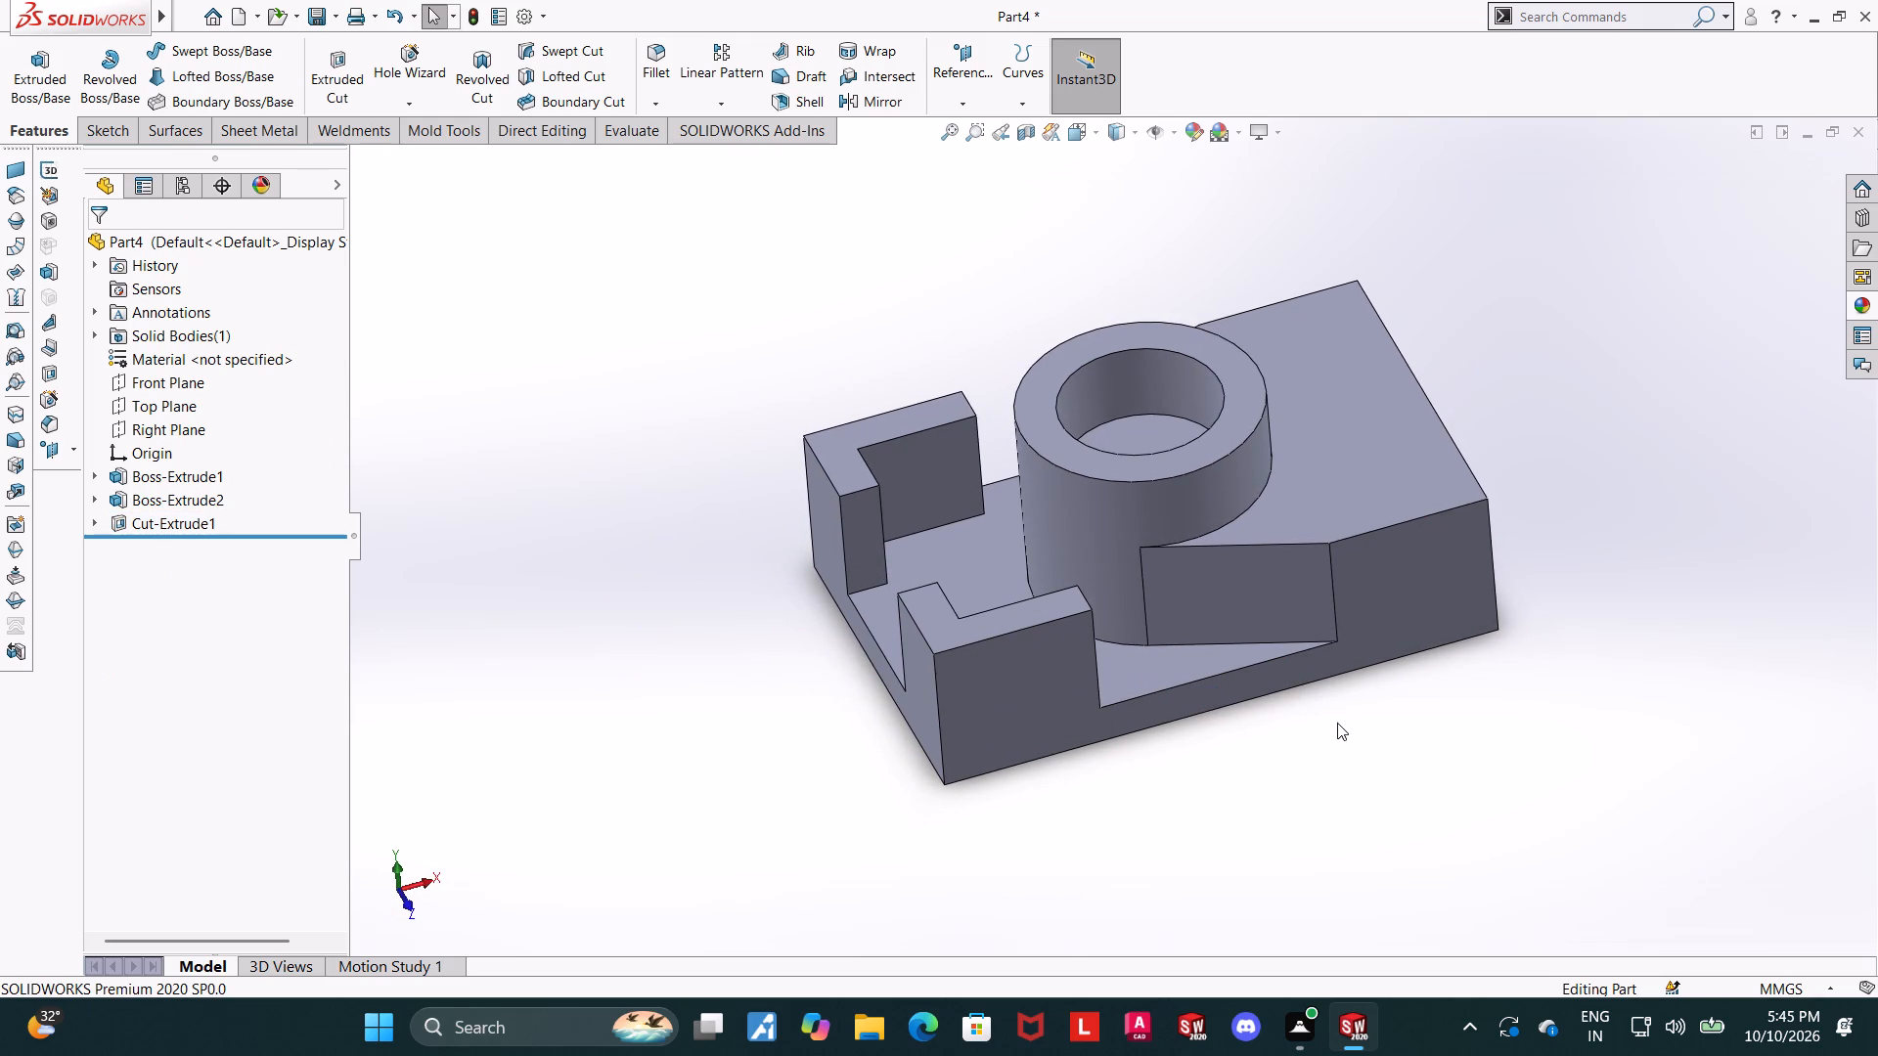
scroll(1337, 723, up, 1)
middle_drag(1514, 356, 1498, 478)
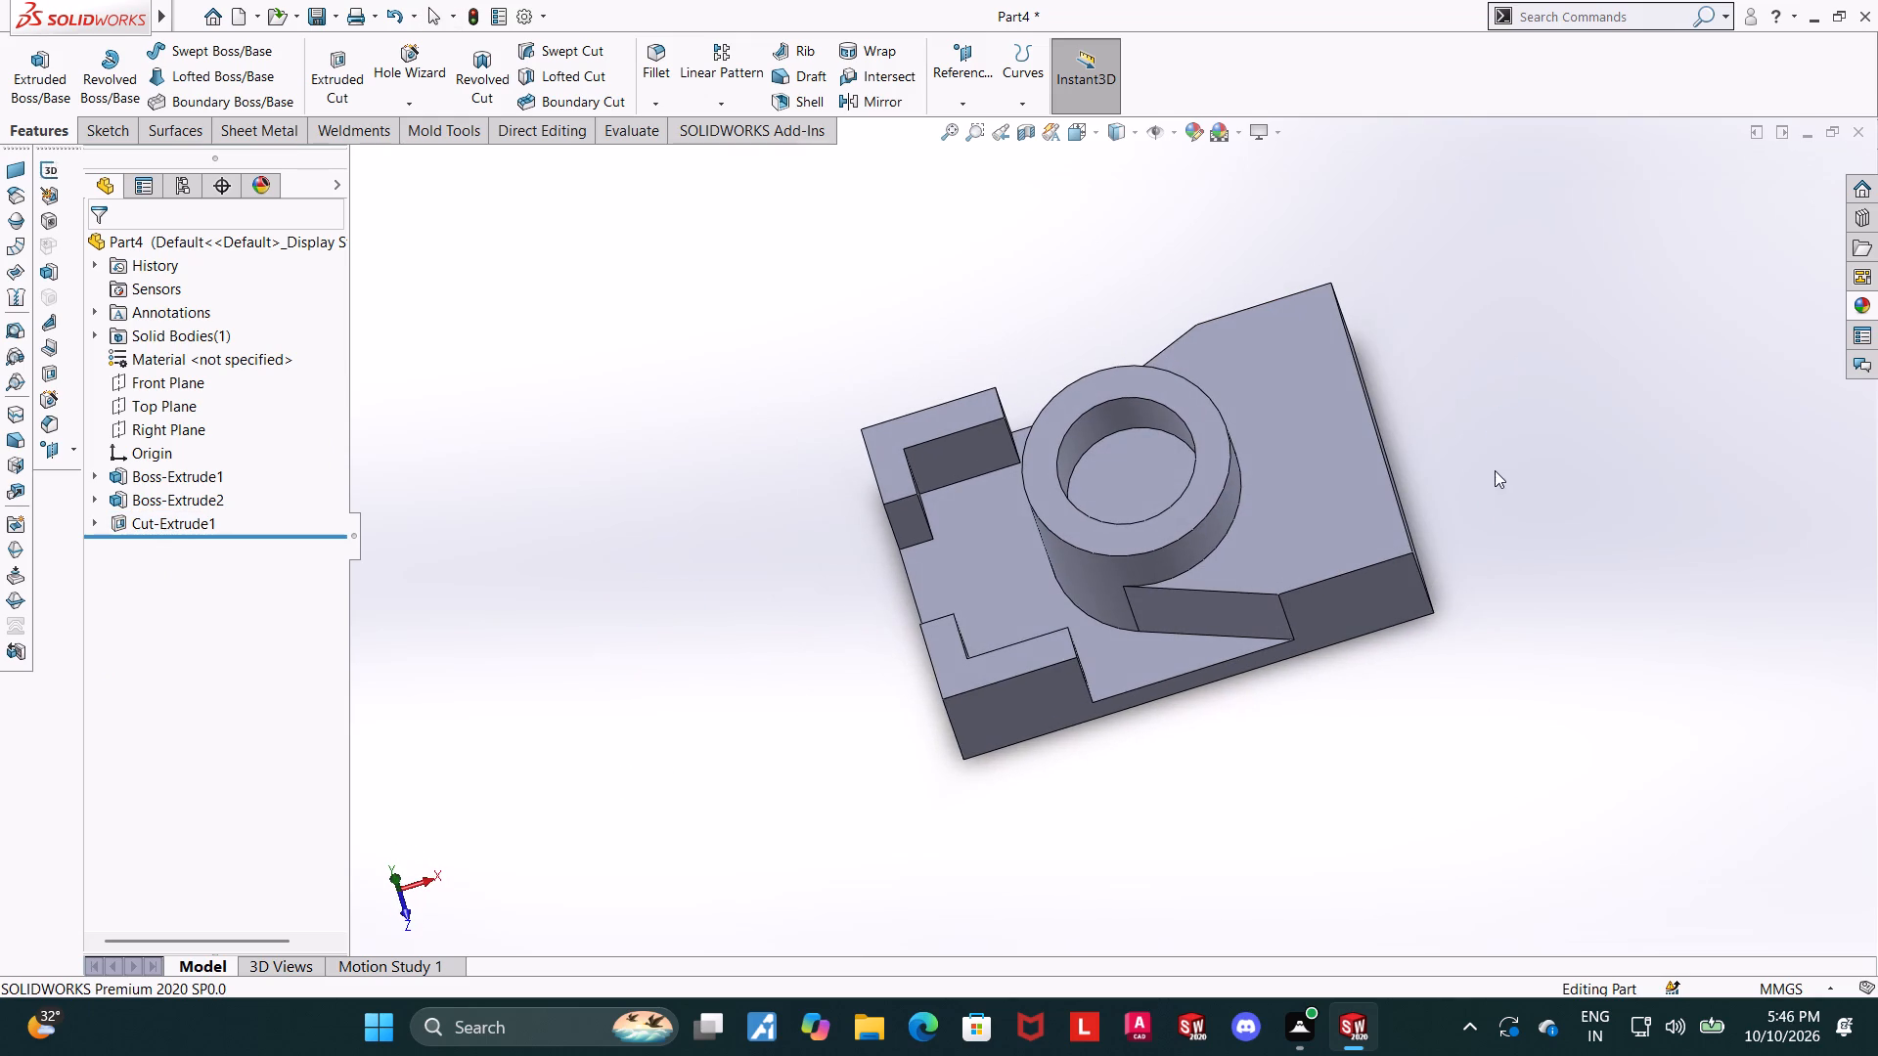
click(1490, 487)
middle_drag(1498, 492, 1498, 545)
On the block's uncut top face, sketch two circles about 17 mm in diameter, one at the origin and one about 51 mm away along +X.
click(1312, 491)
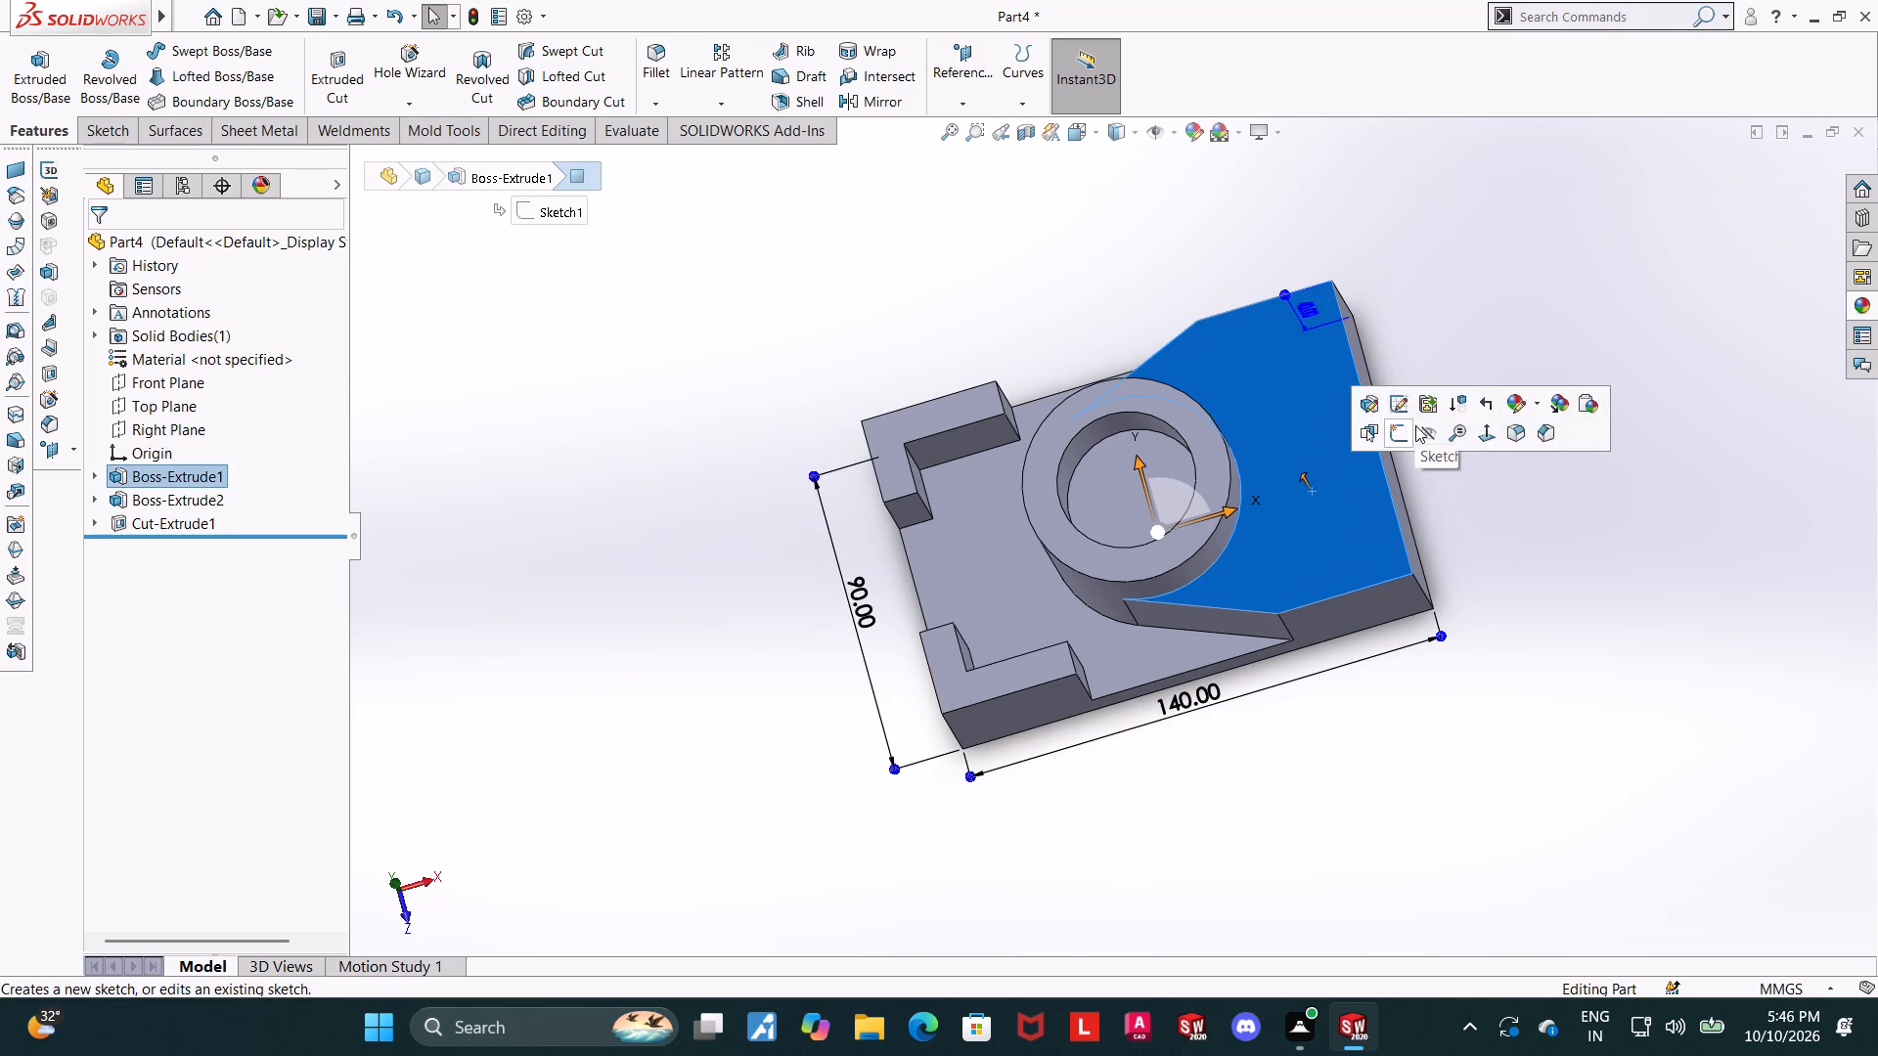
click(1687, 584)
click(1334, 501)
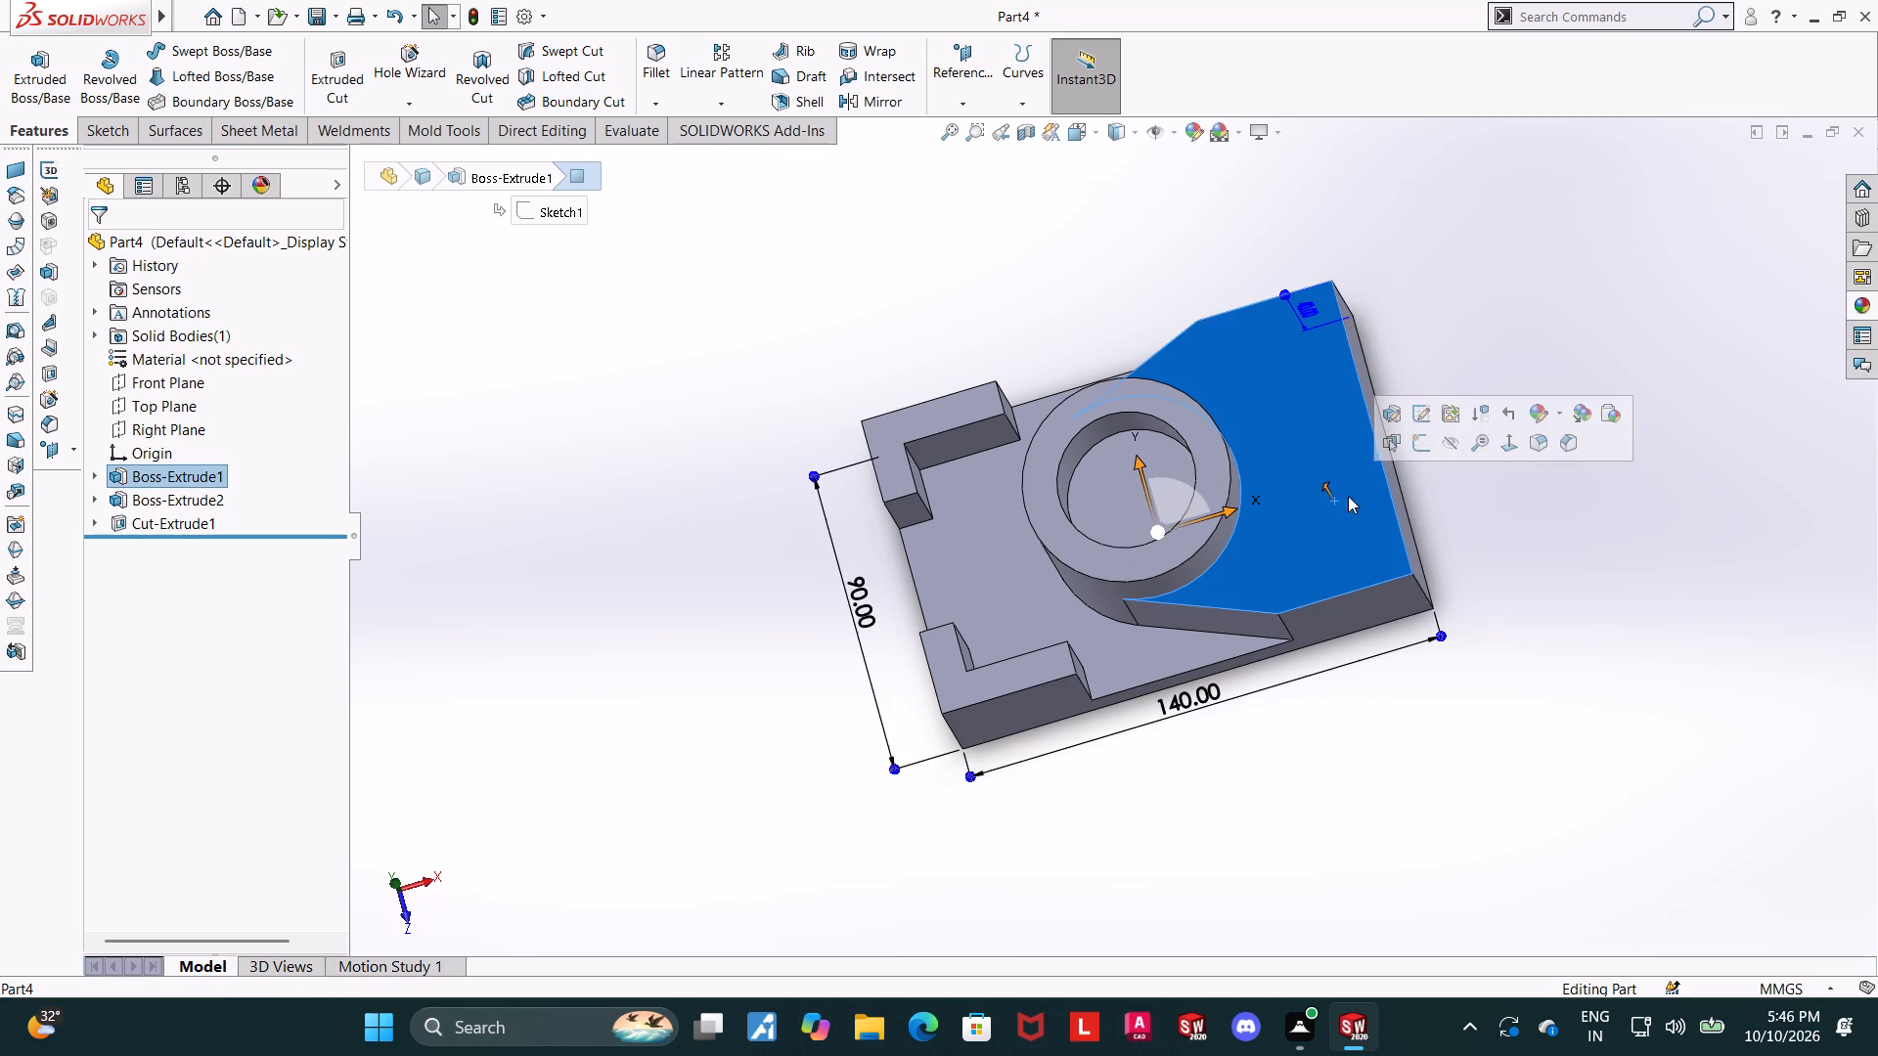
click(1413, 451)
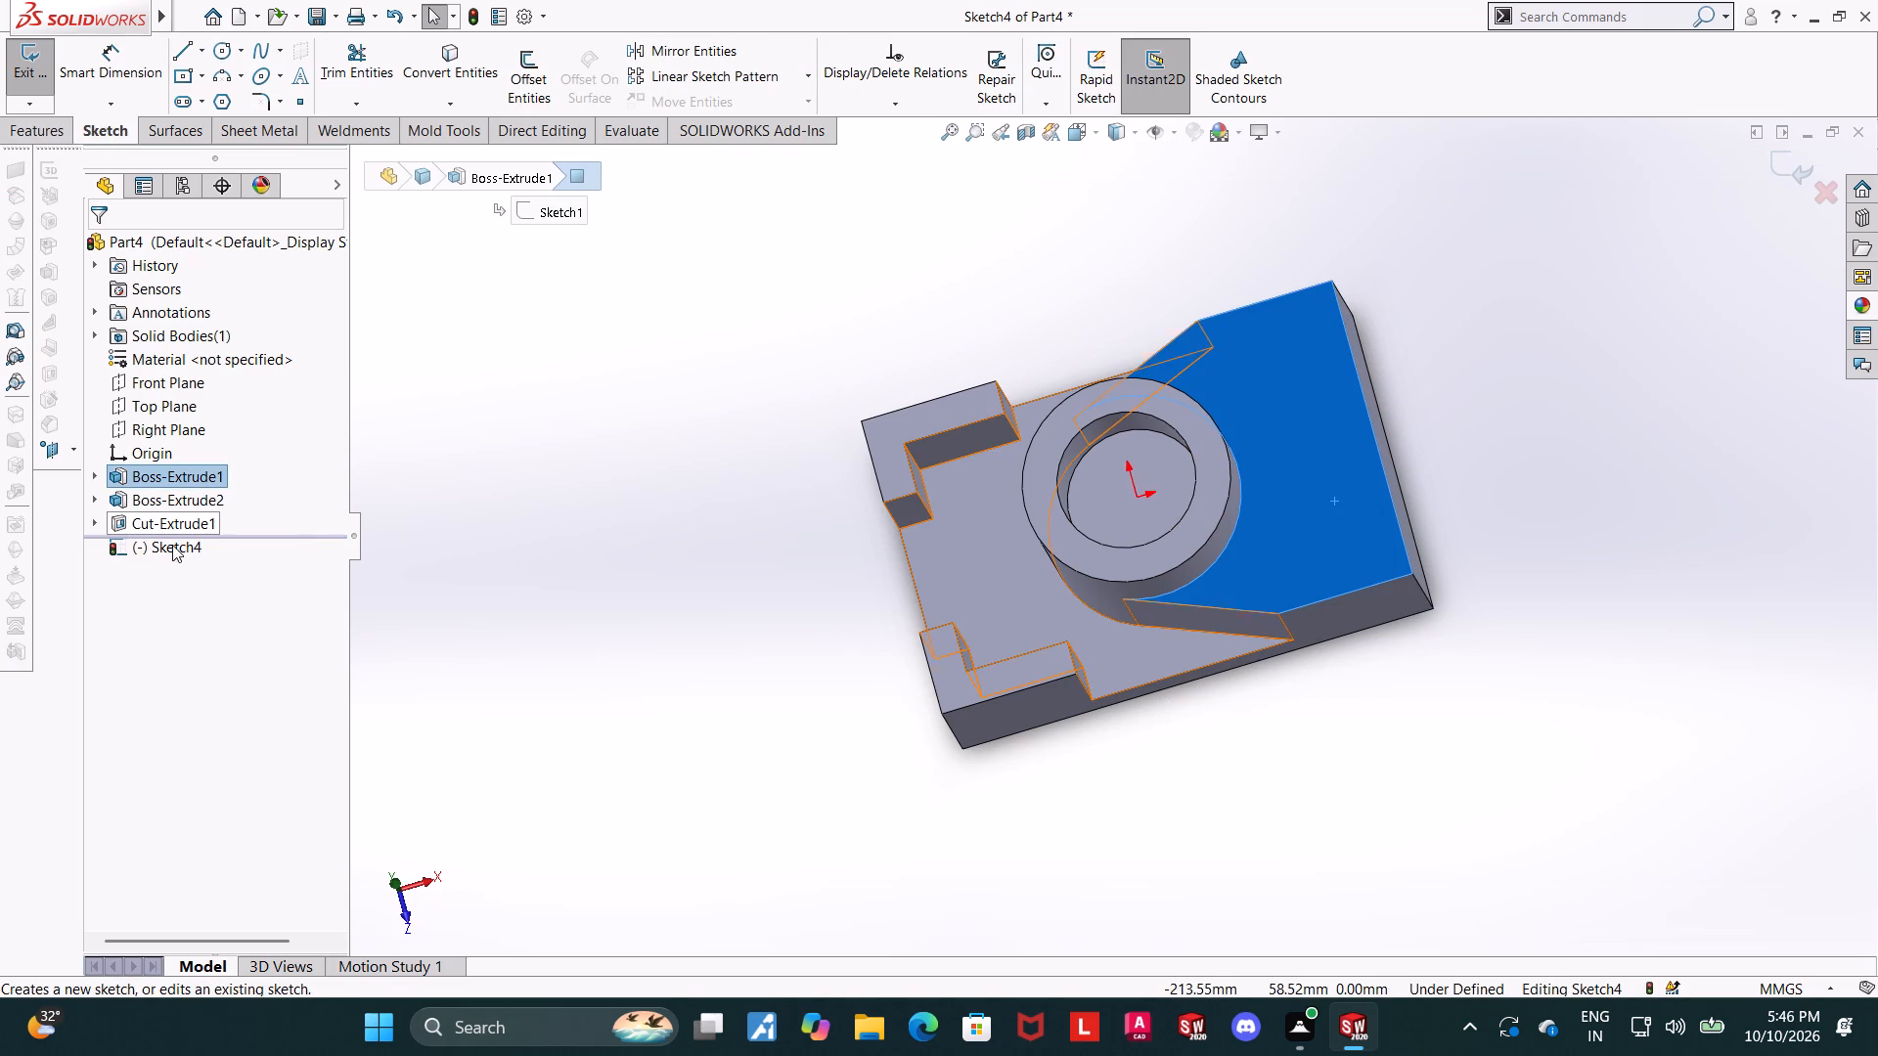
click(172, 545)
click(216, 522)
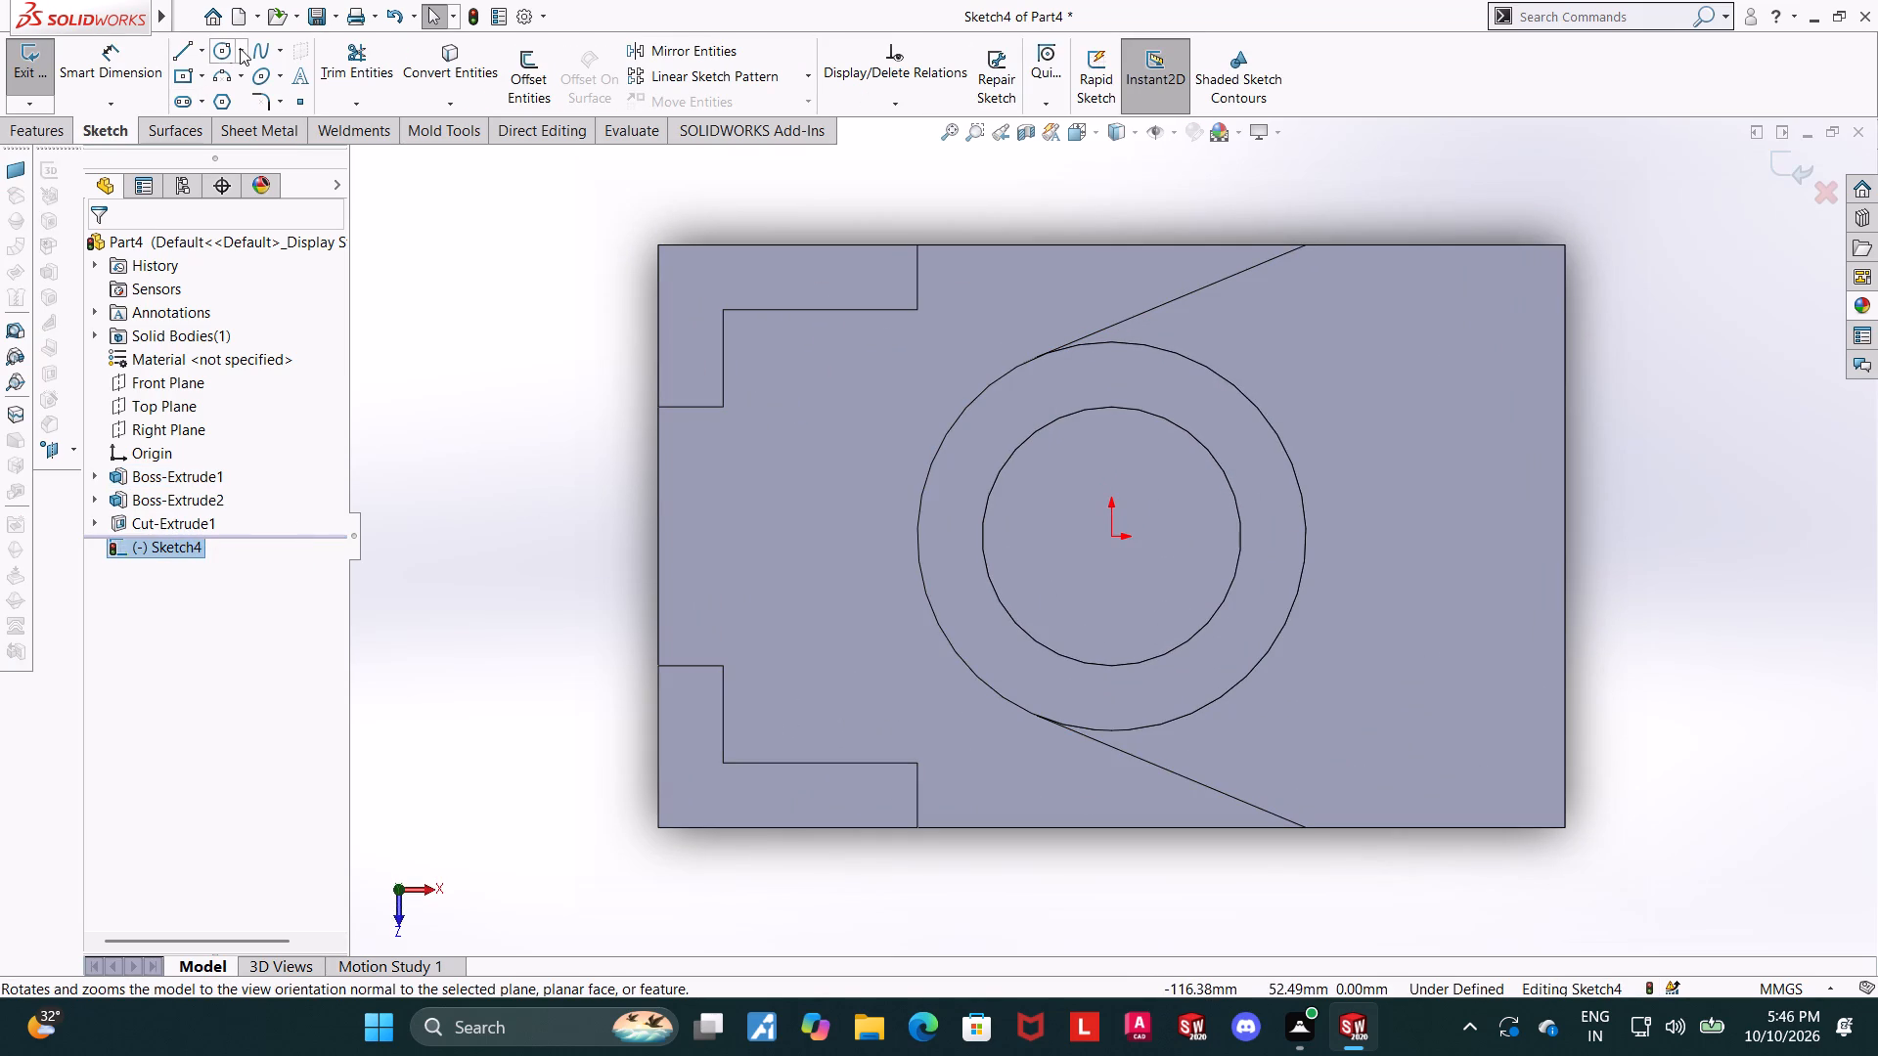
click(224, 47)
click(1111, 540)
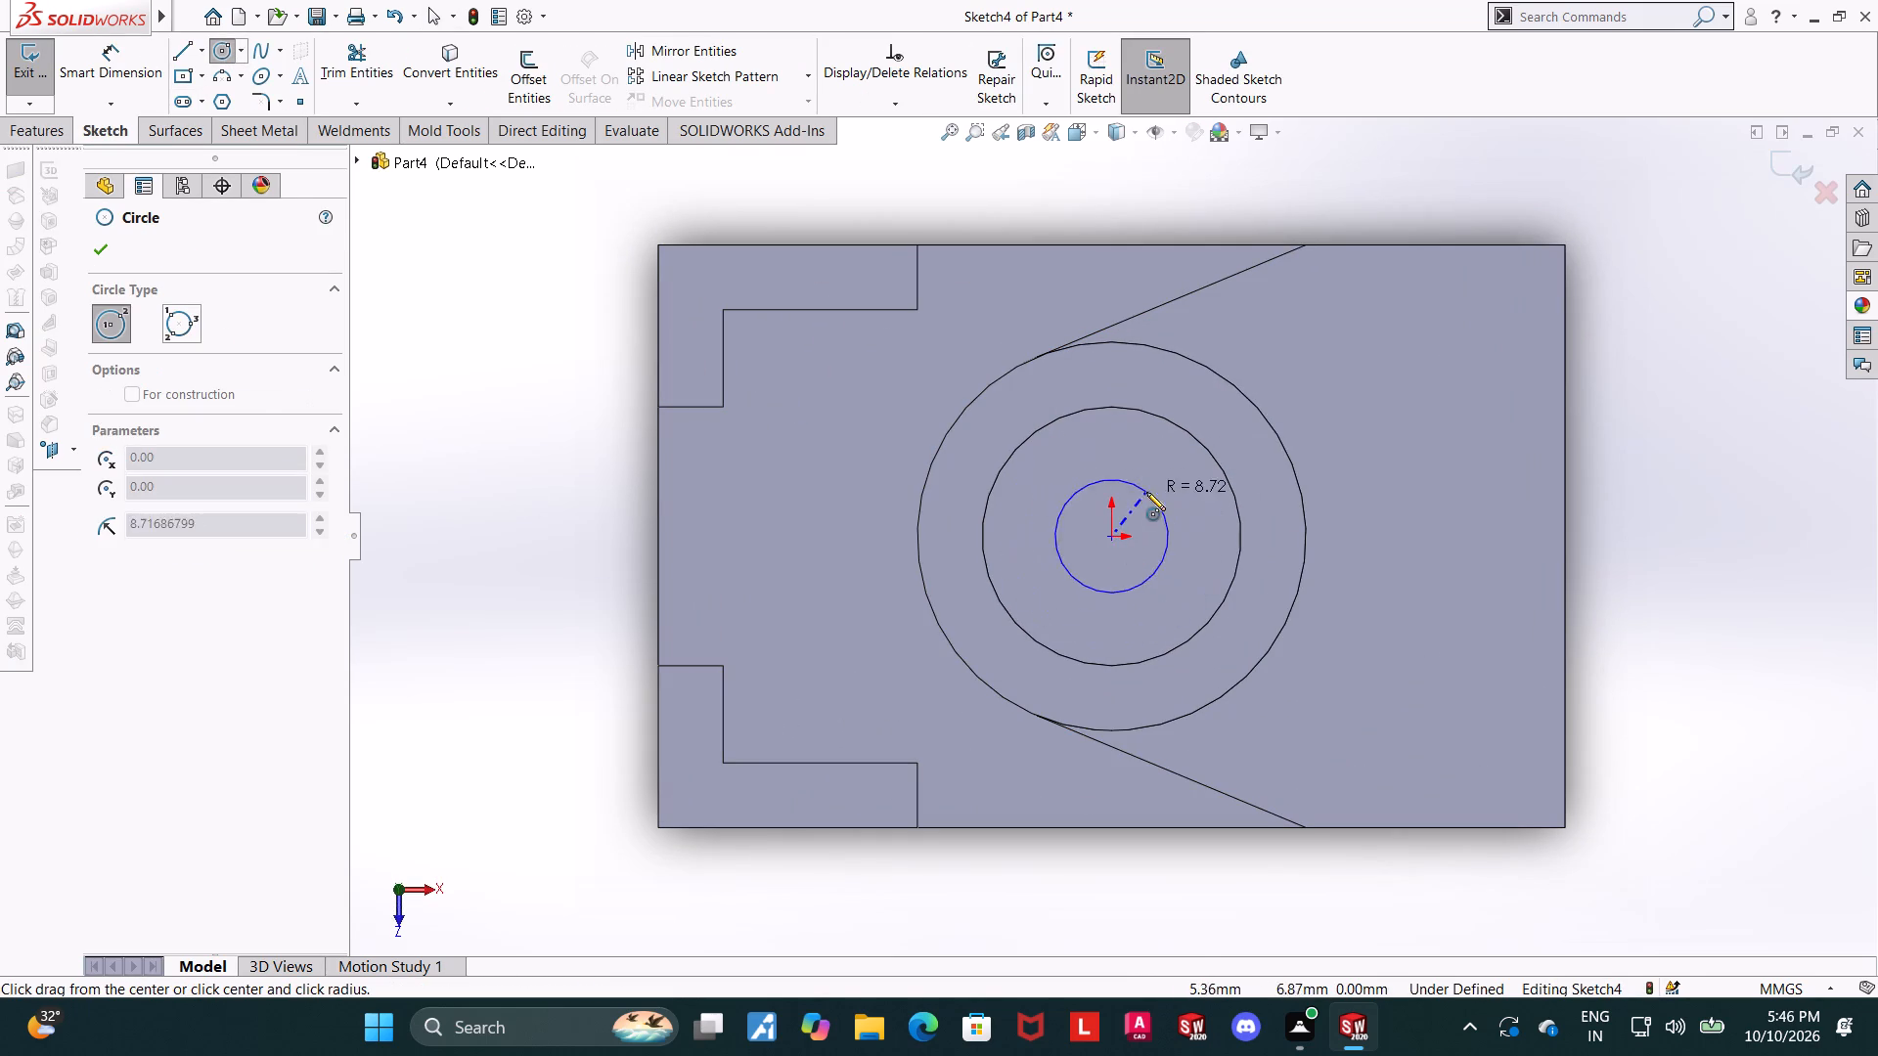
click(1145, 493)
key(Escape)
click(228, 48)
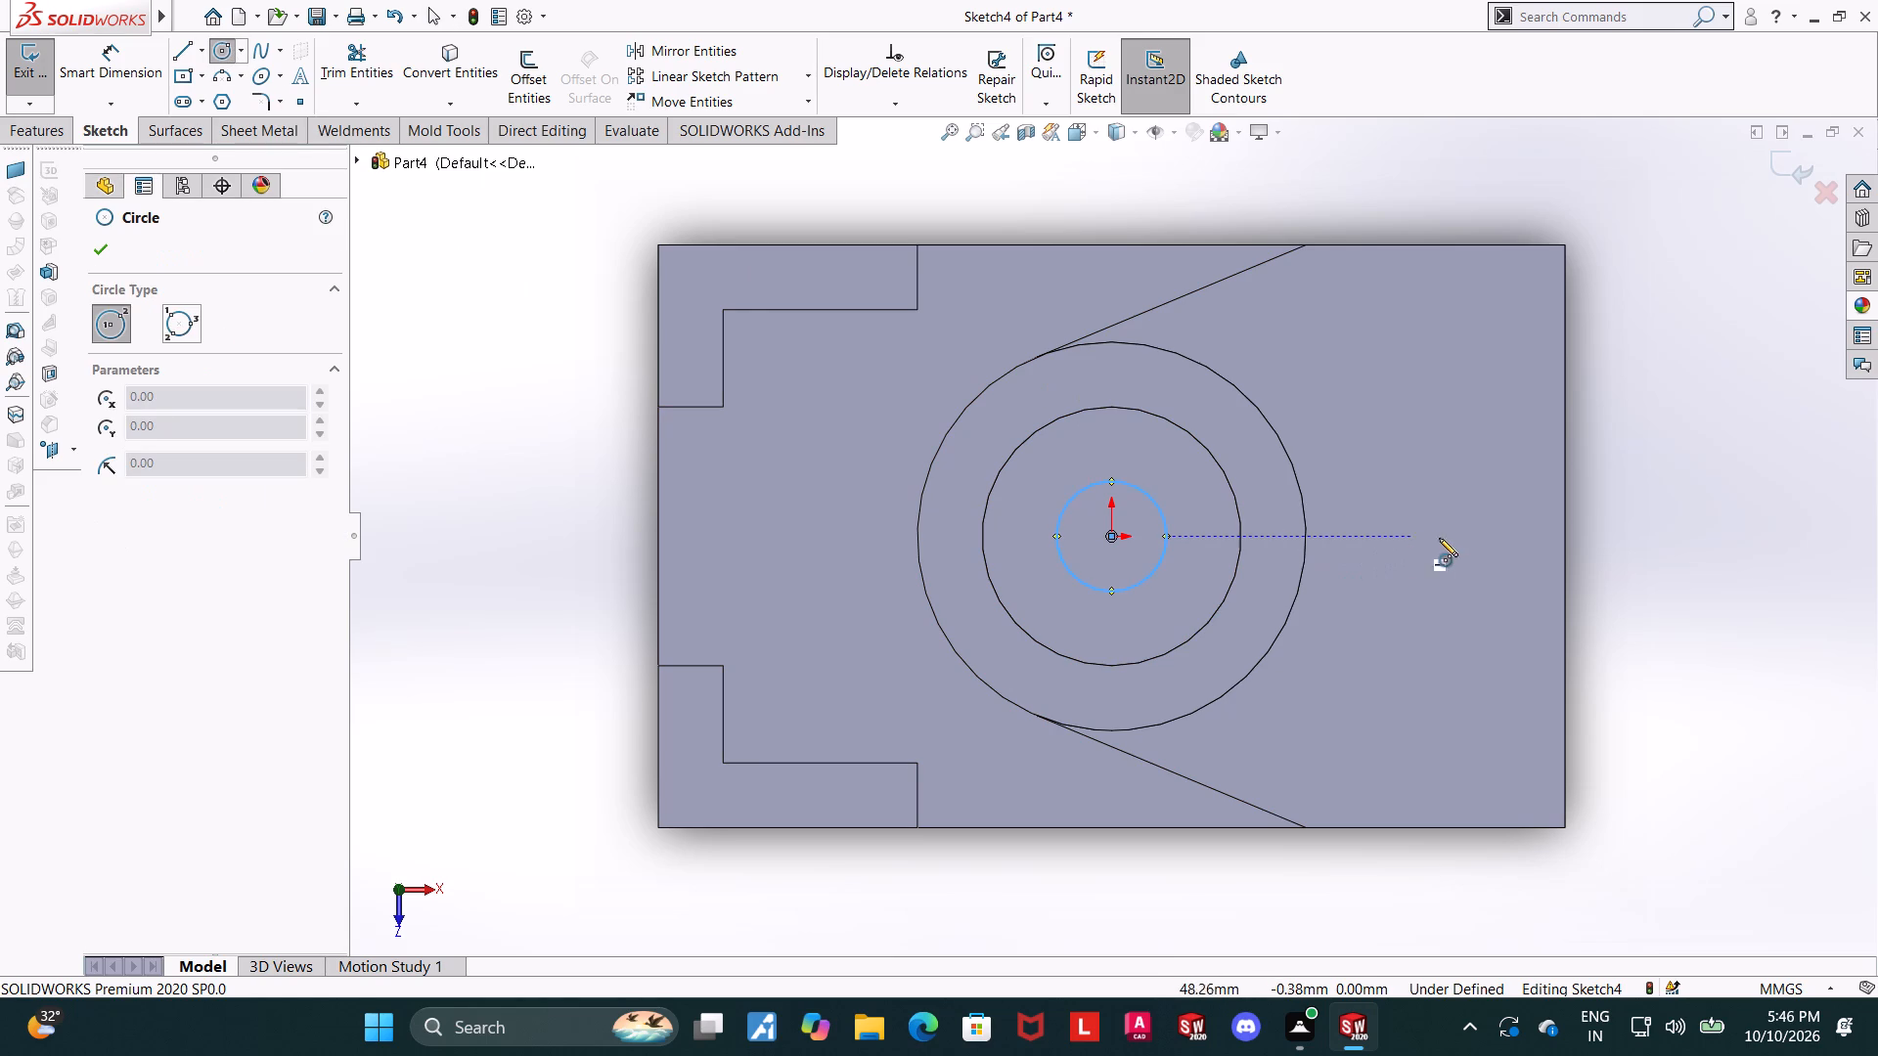
click(1441, 538)
click(1465, 488)
key(Escape)
Dimension both circles to a diameter of 16 mm.
drag(100, 62, 115, 63)
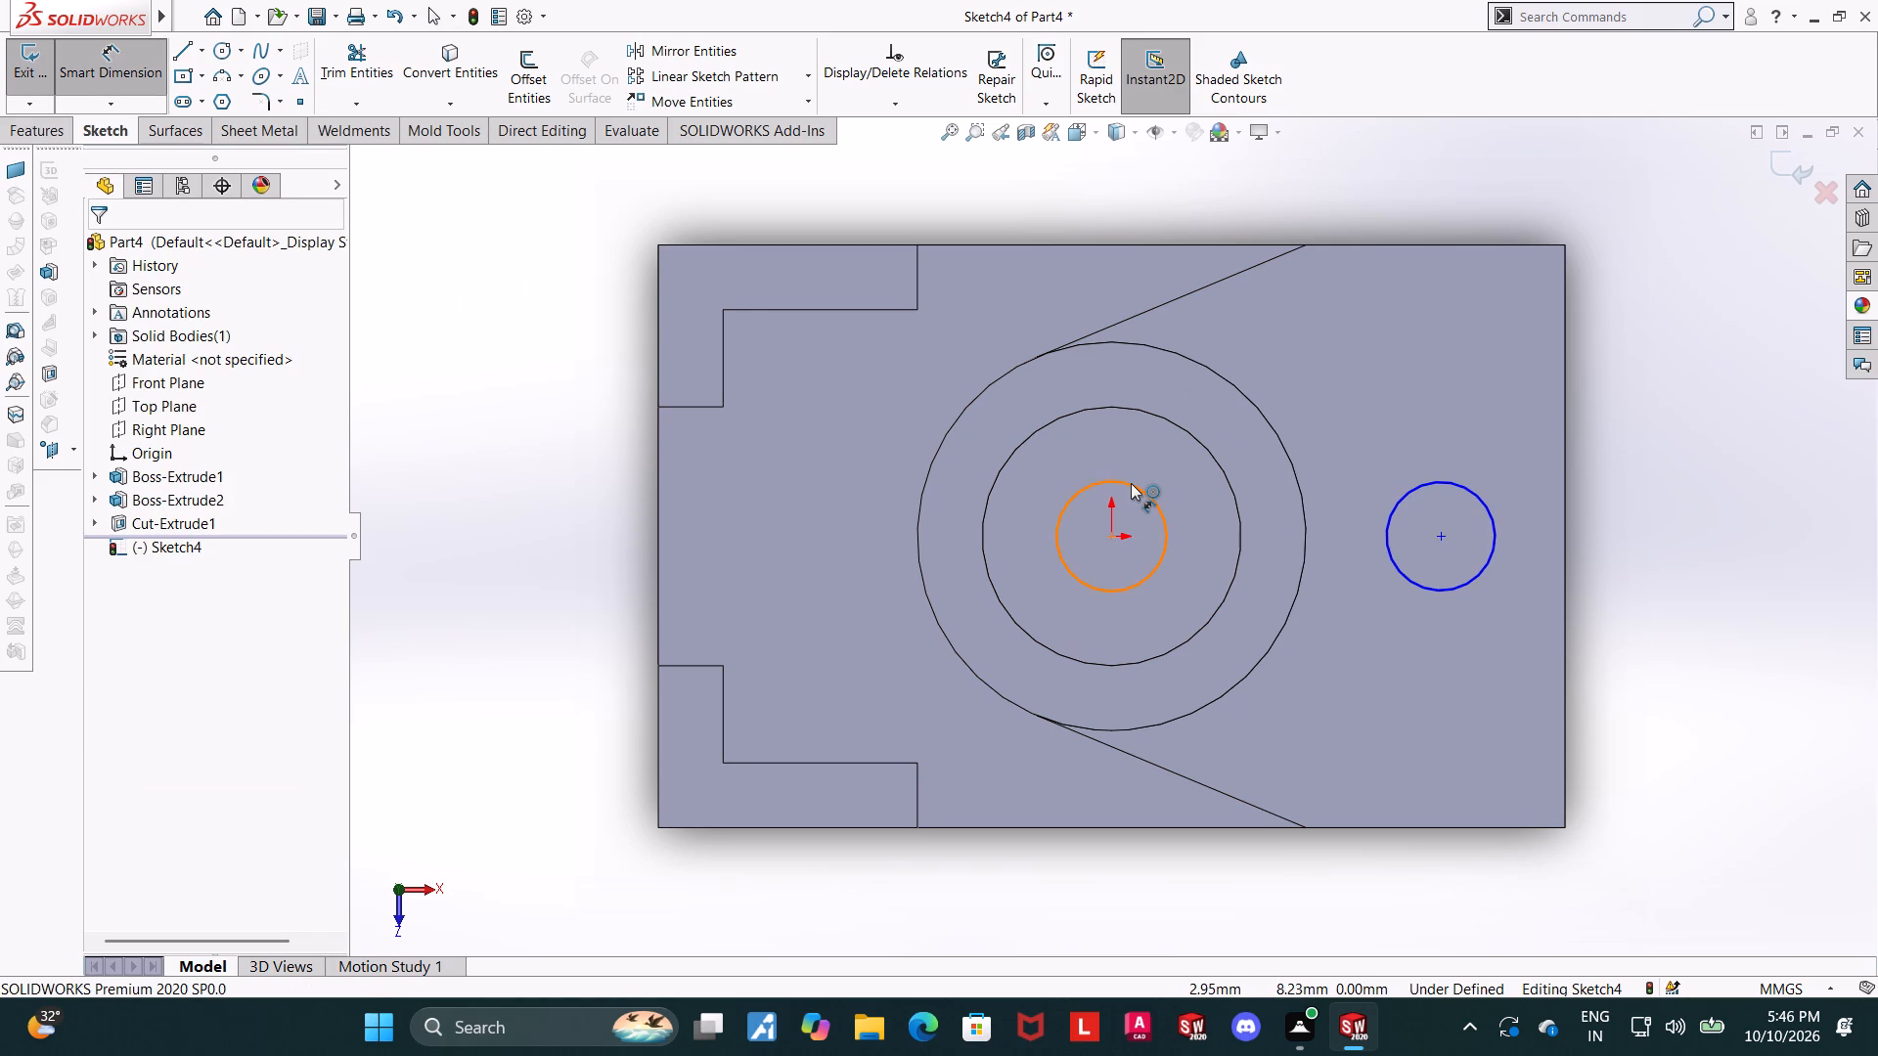
click(1458, 486)
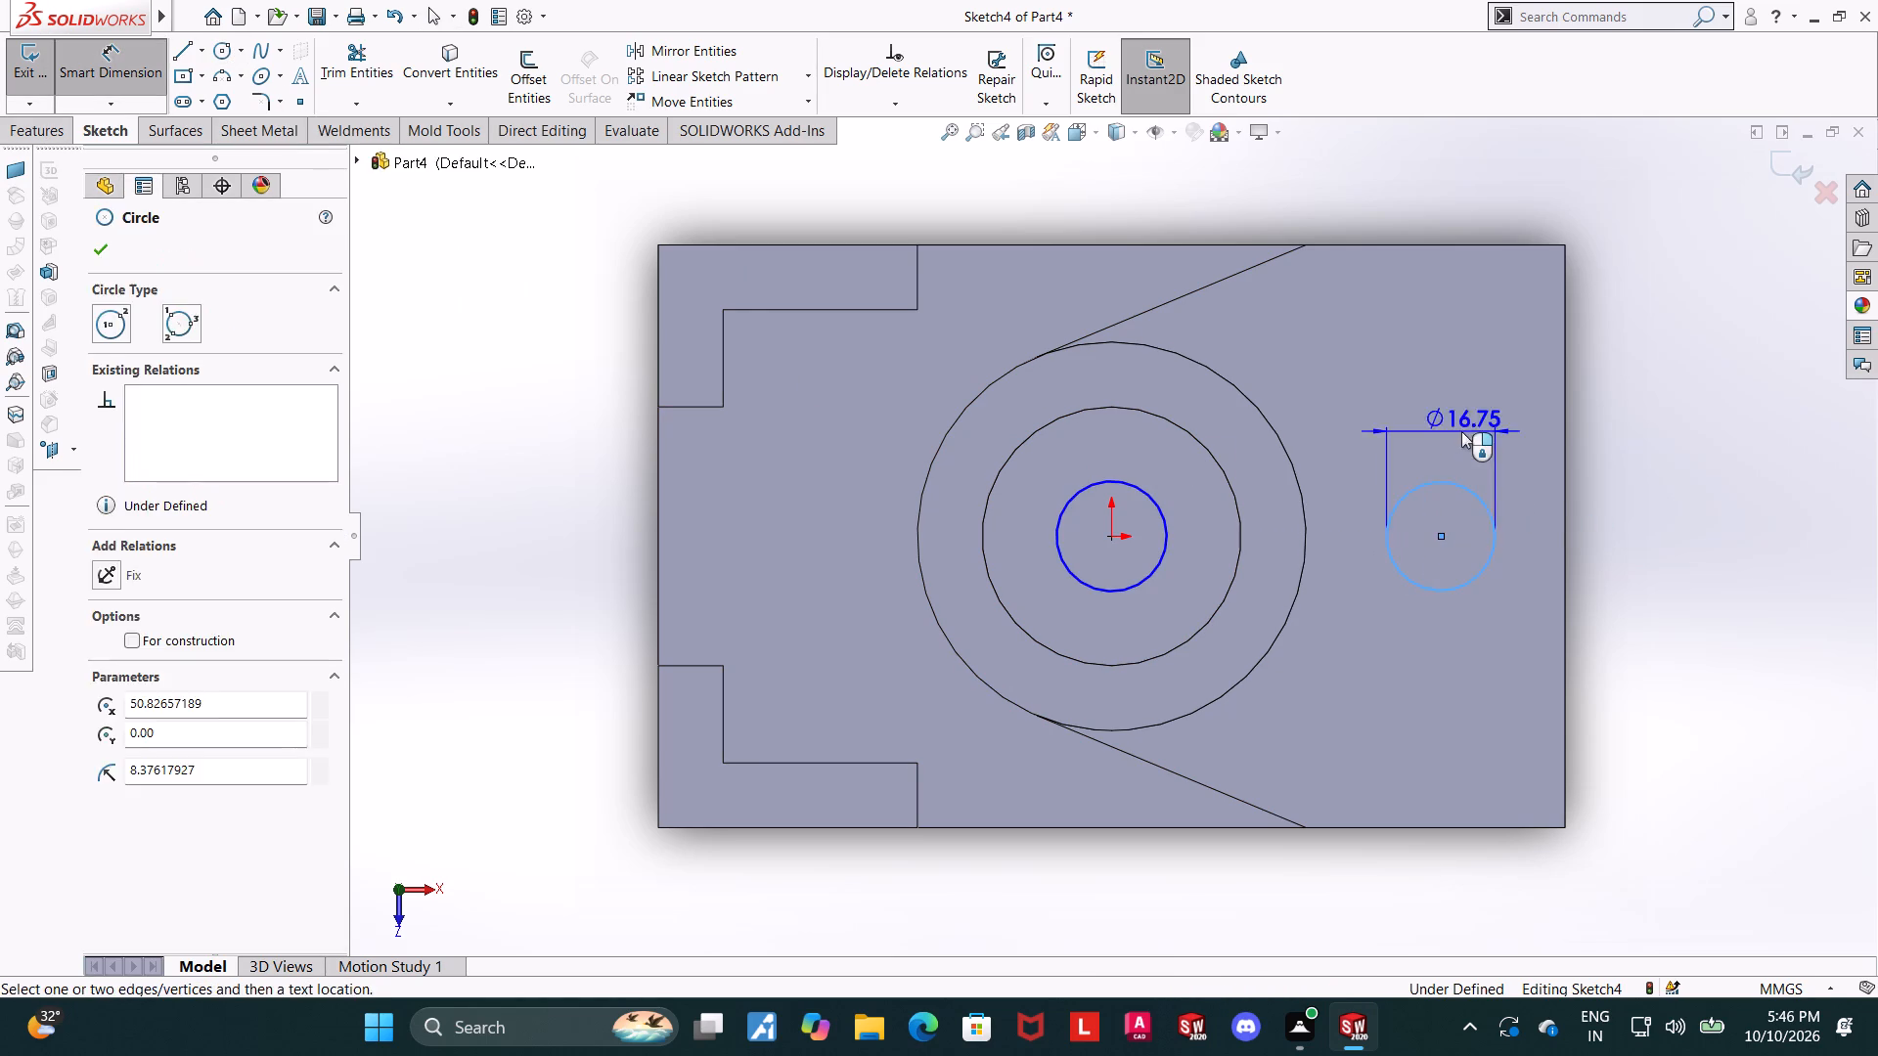
click(1461, 431)
text(16)
key(Return)
key(Escape)
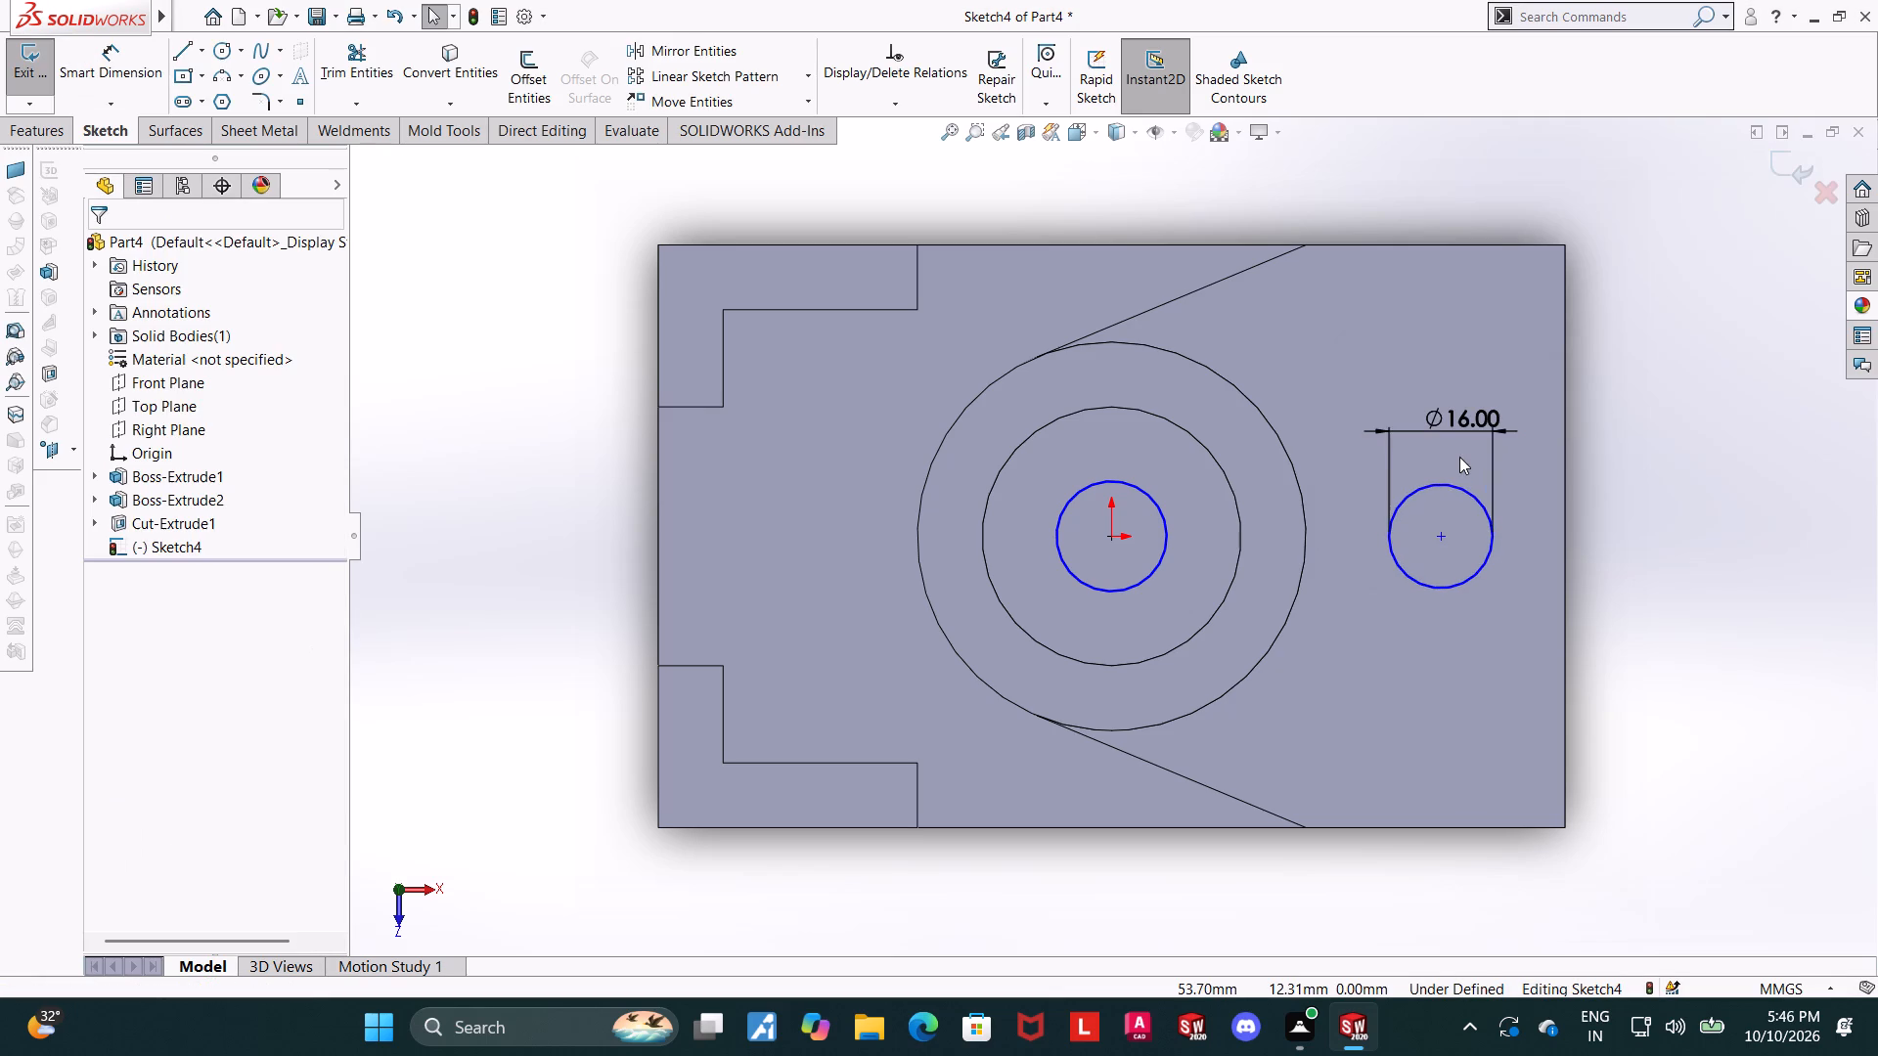
click(125, 69)
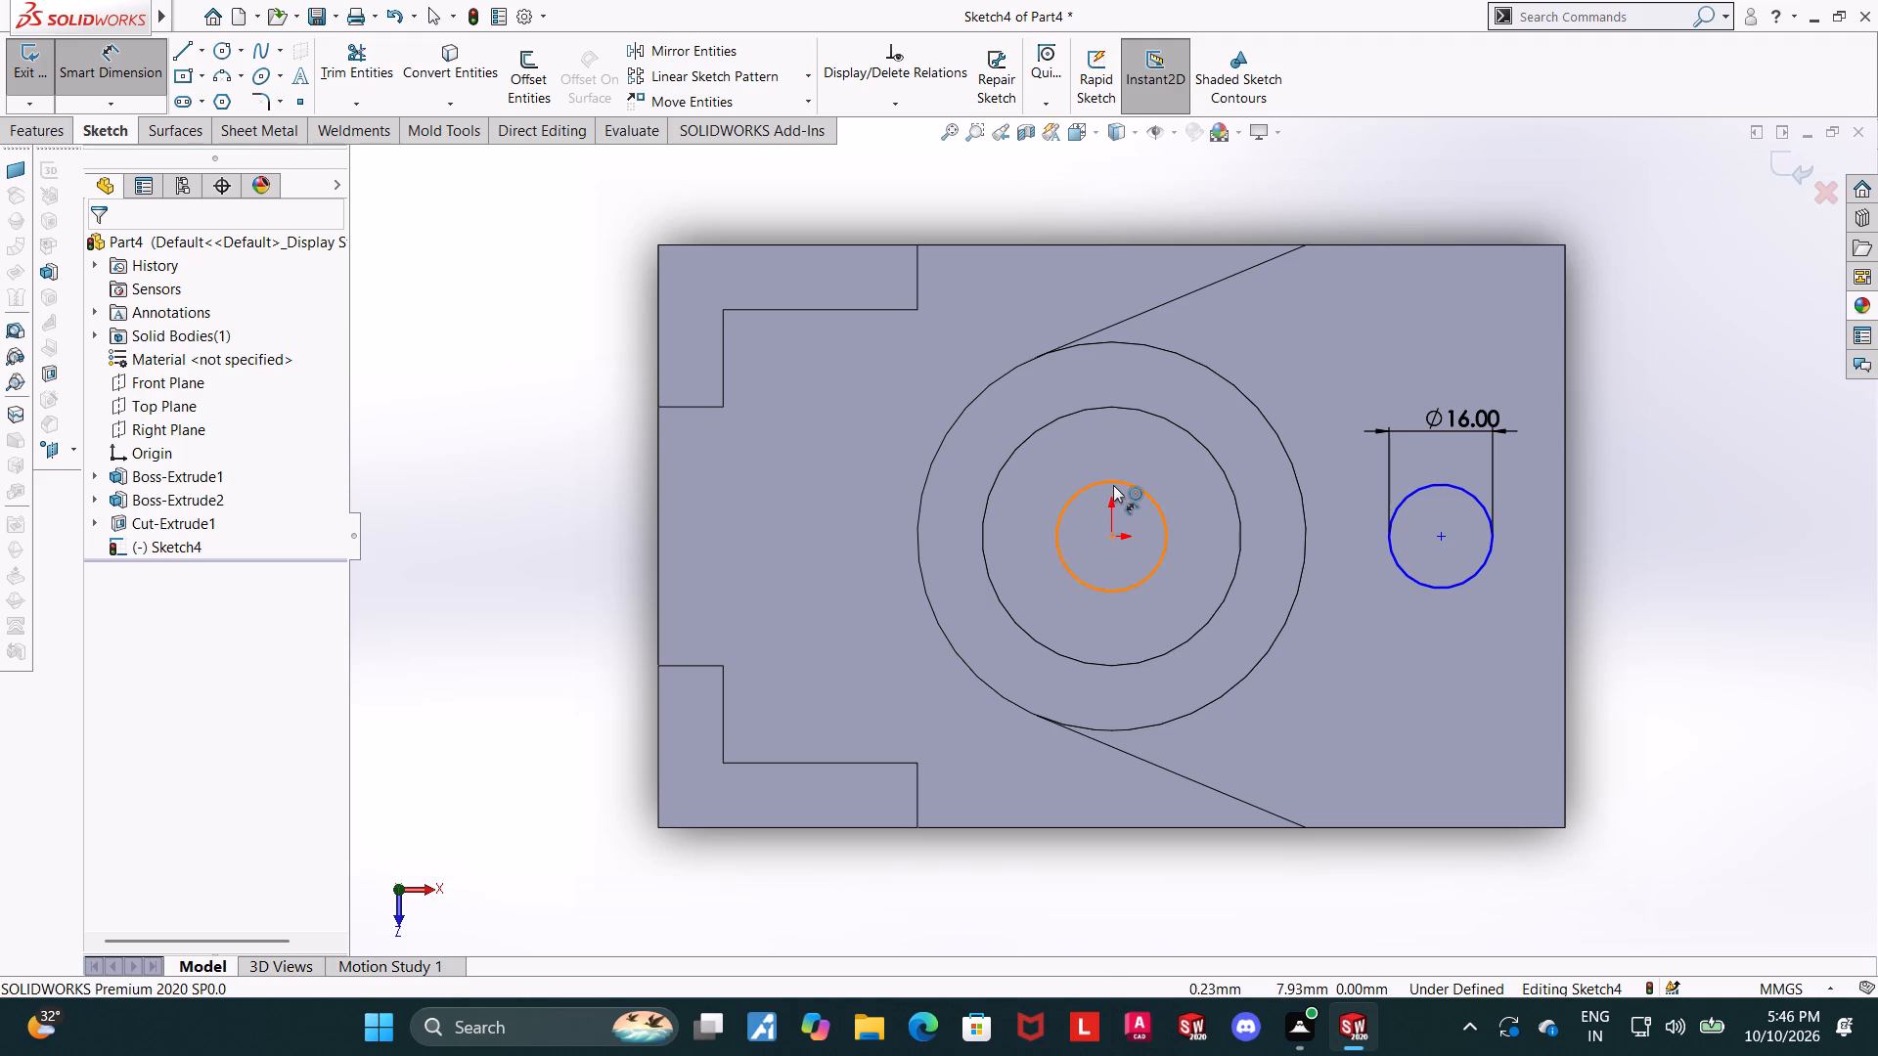
click(1113, 485)
click(1113, 455)
key(1)
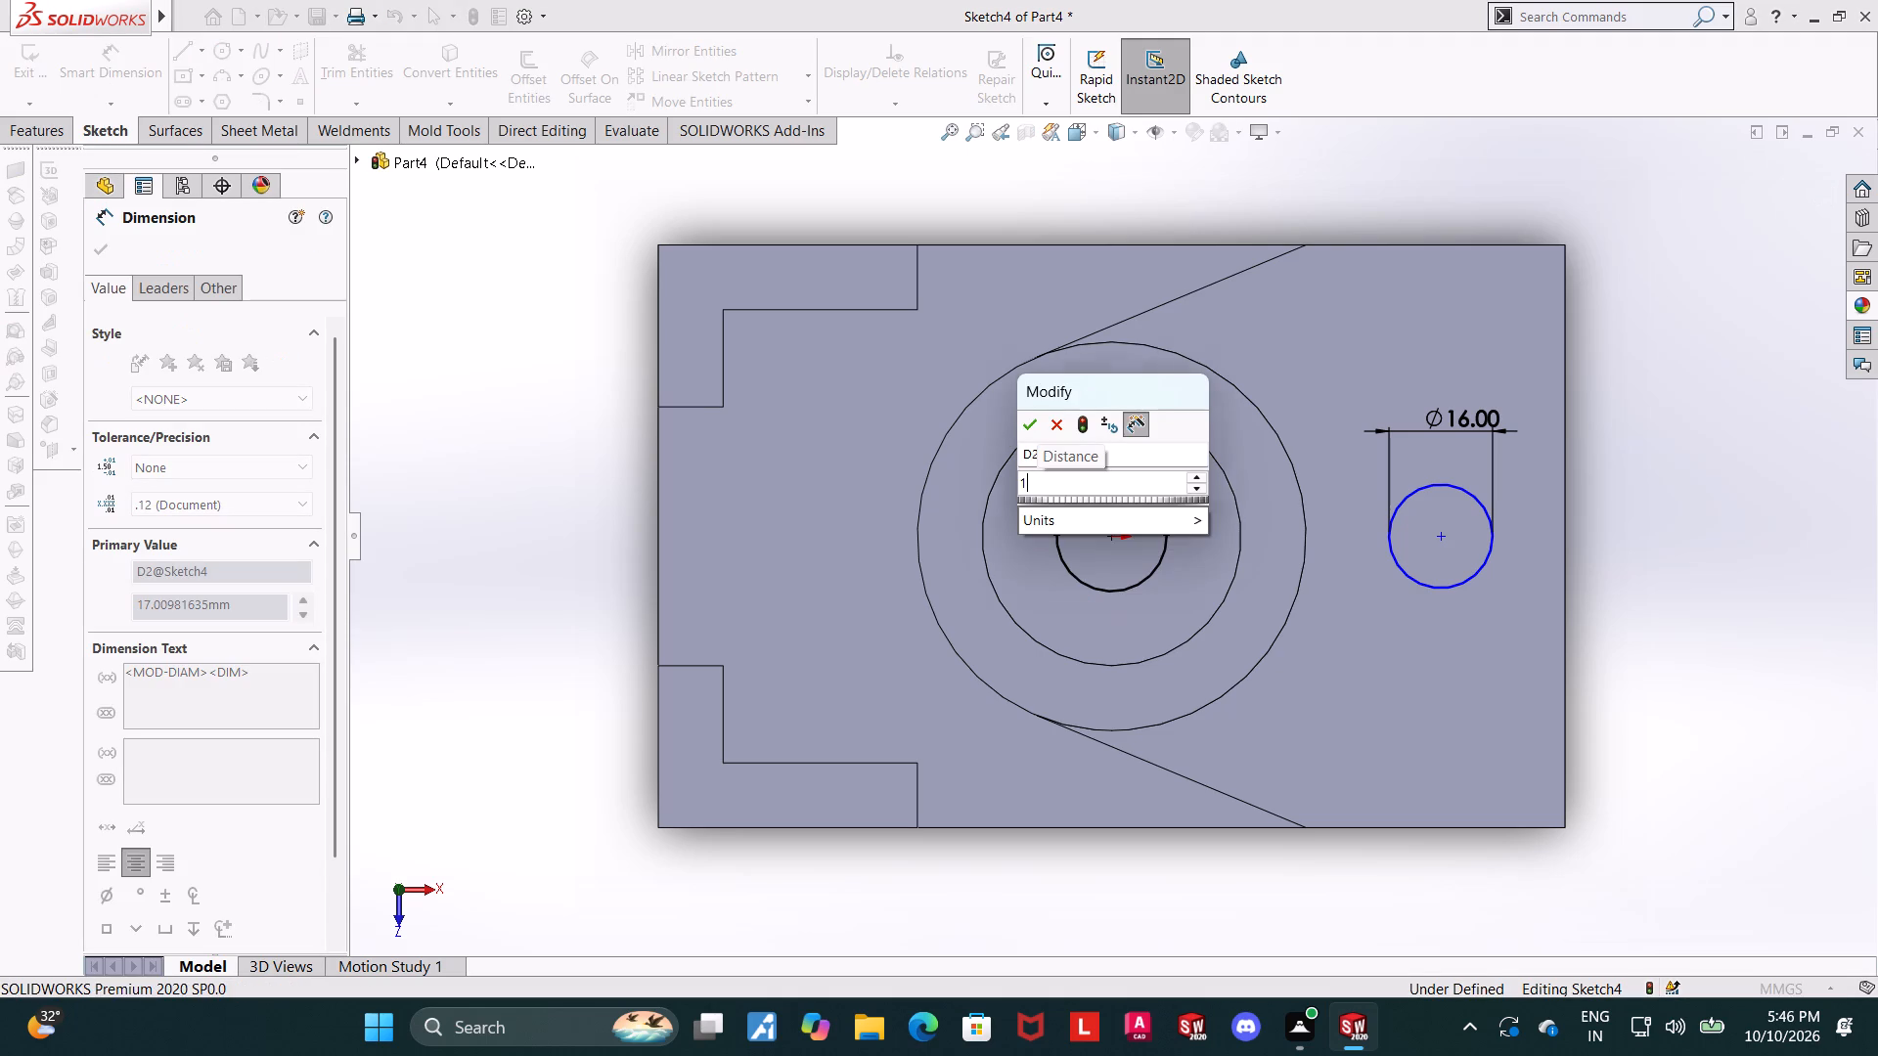
key(6)
key(Return)
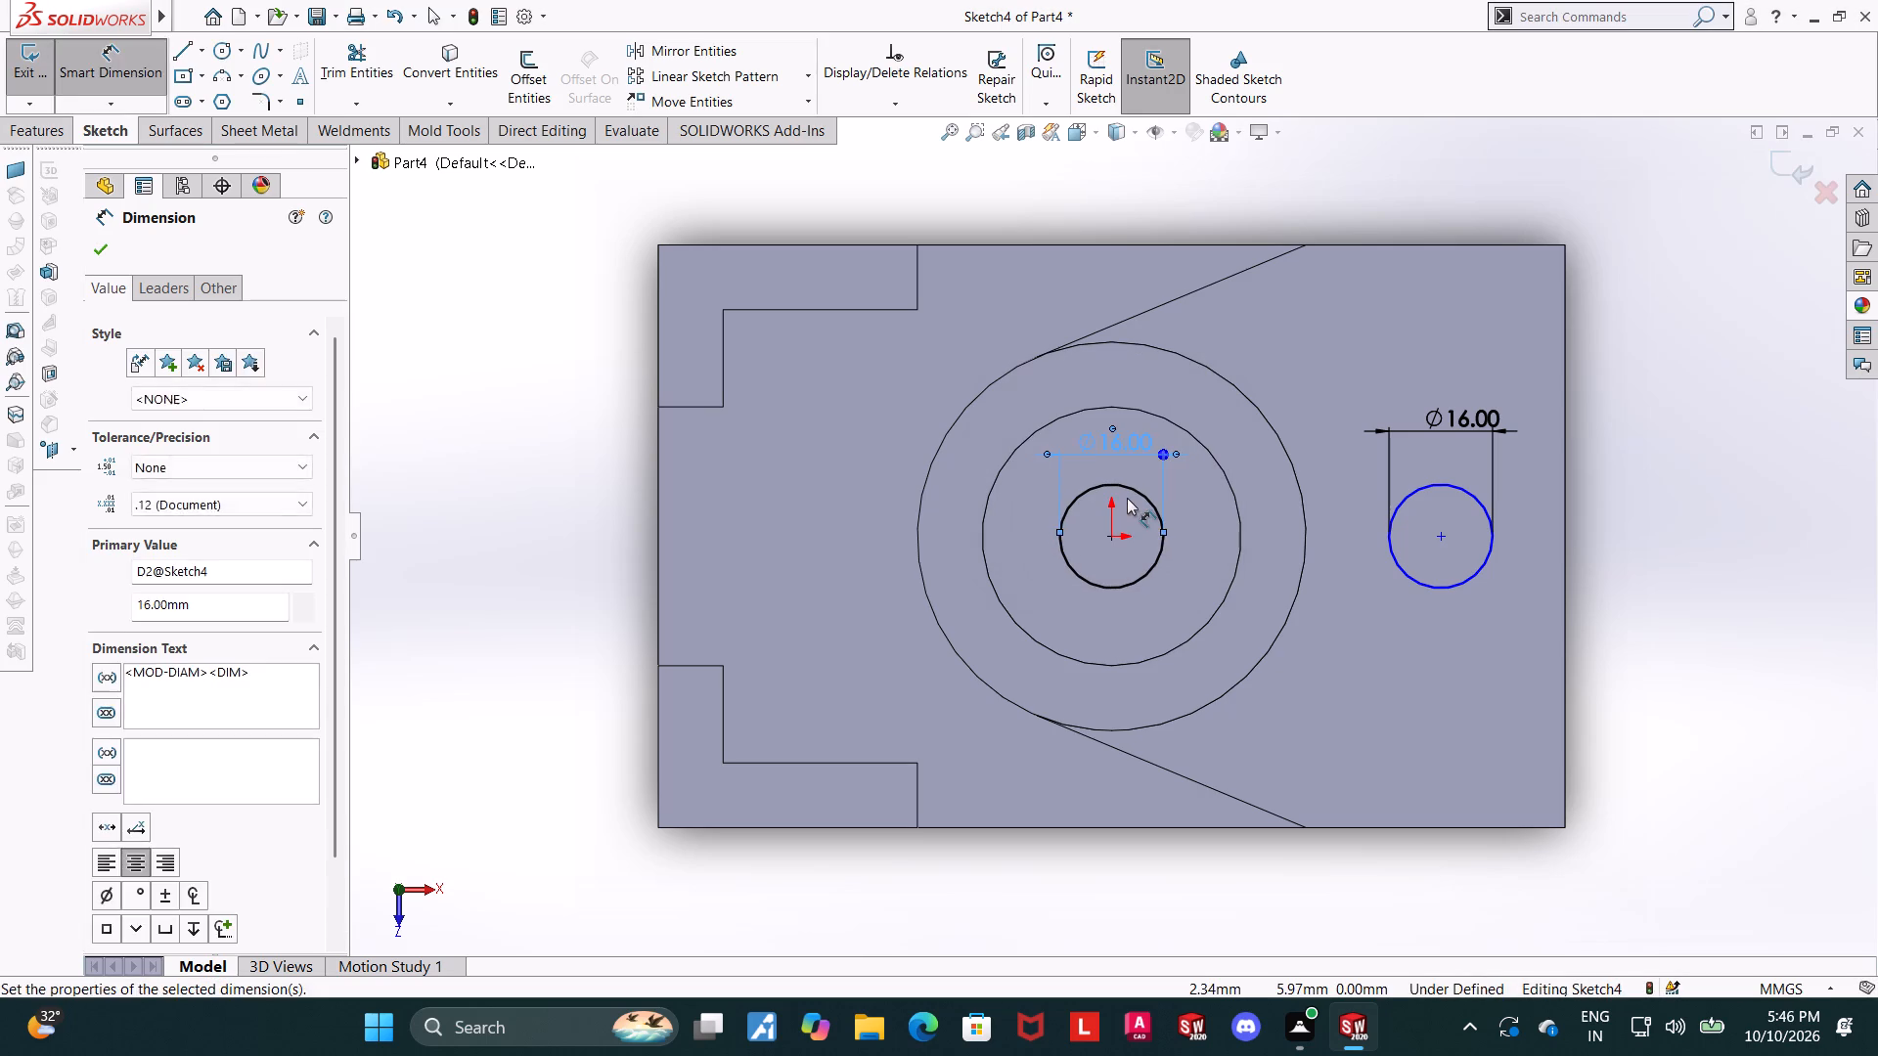
key(Escape)
key(Escape)
Add a horizontal relation between the outer circle's centre and the centre of the circle at the origin.
click(1436, 532)
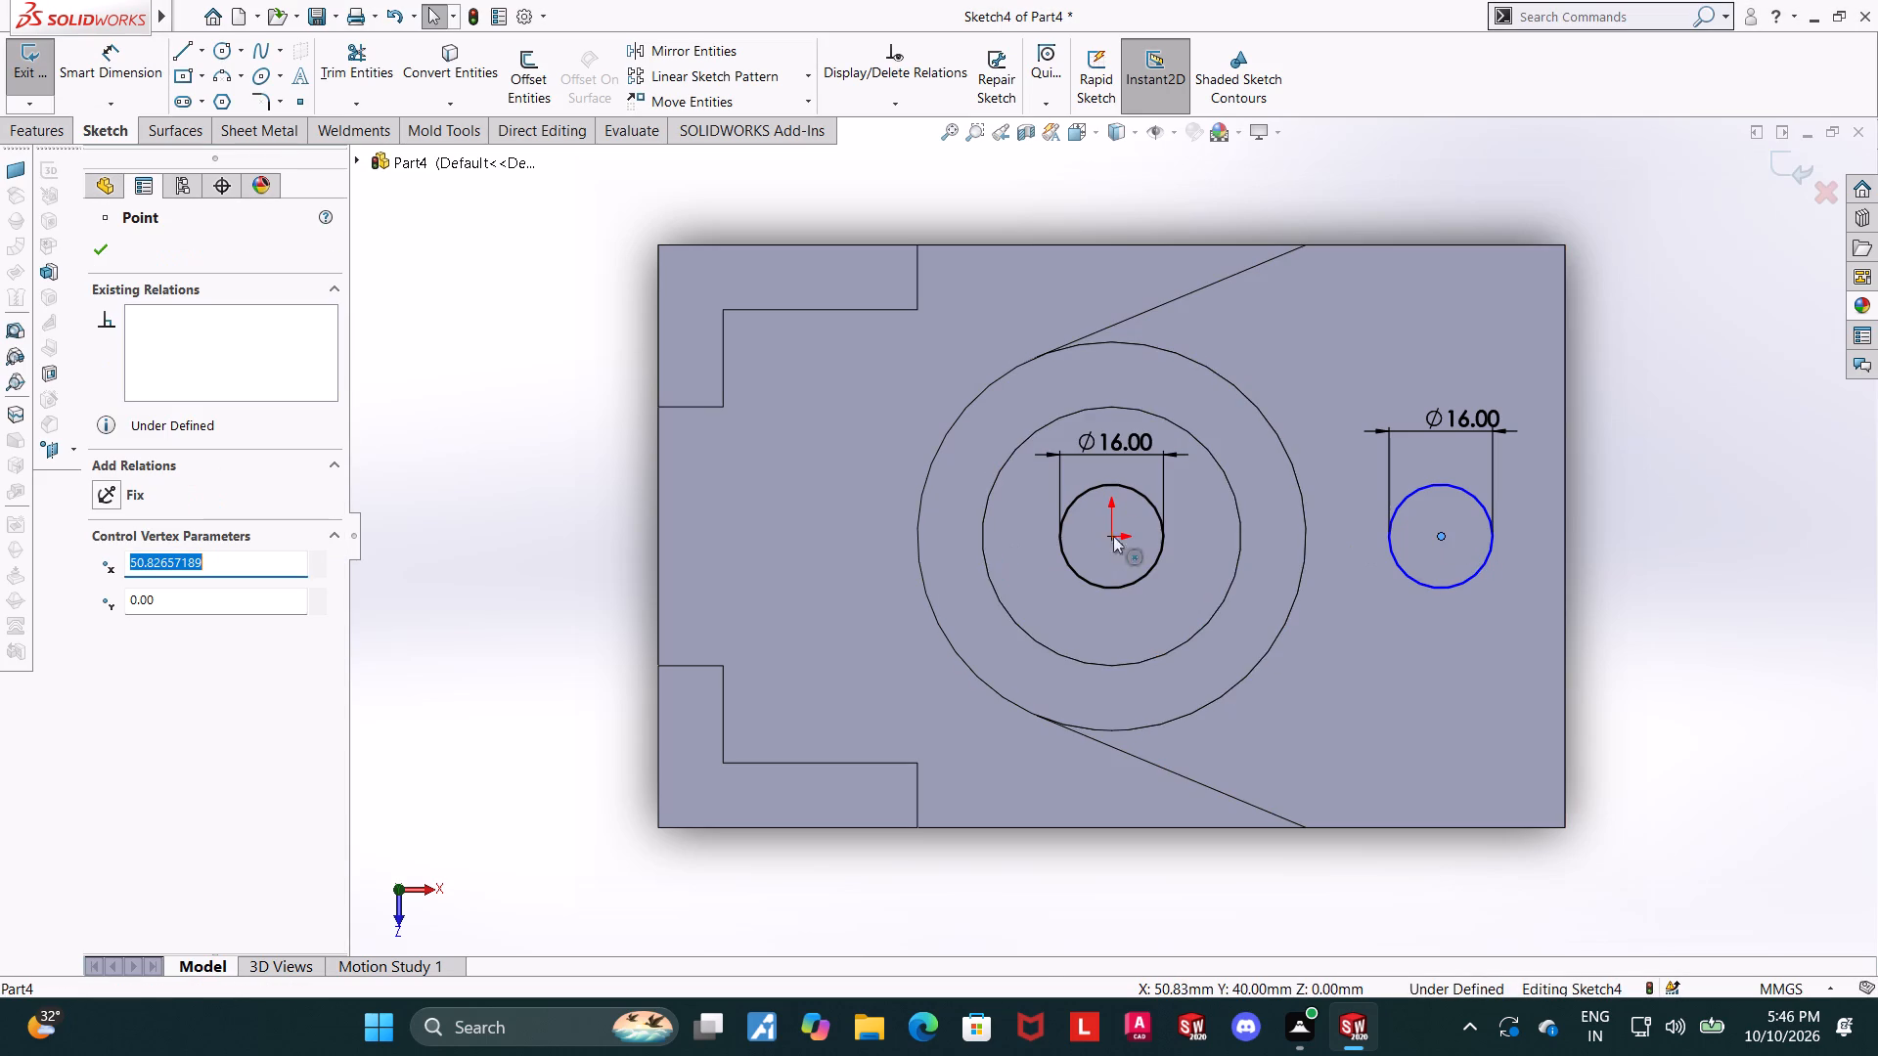
ctrl+click(1113, 541)
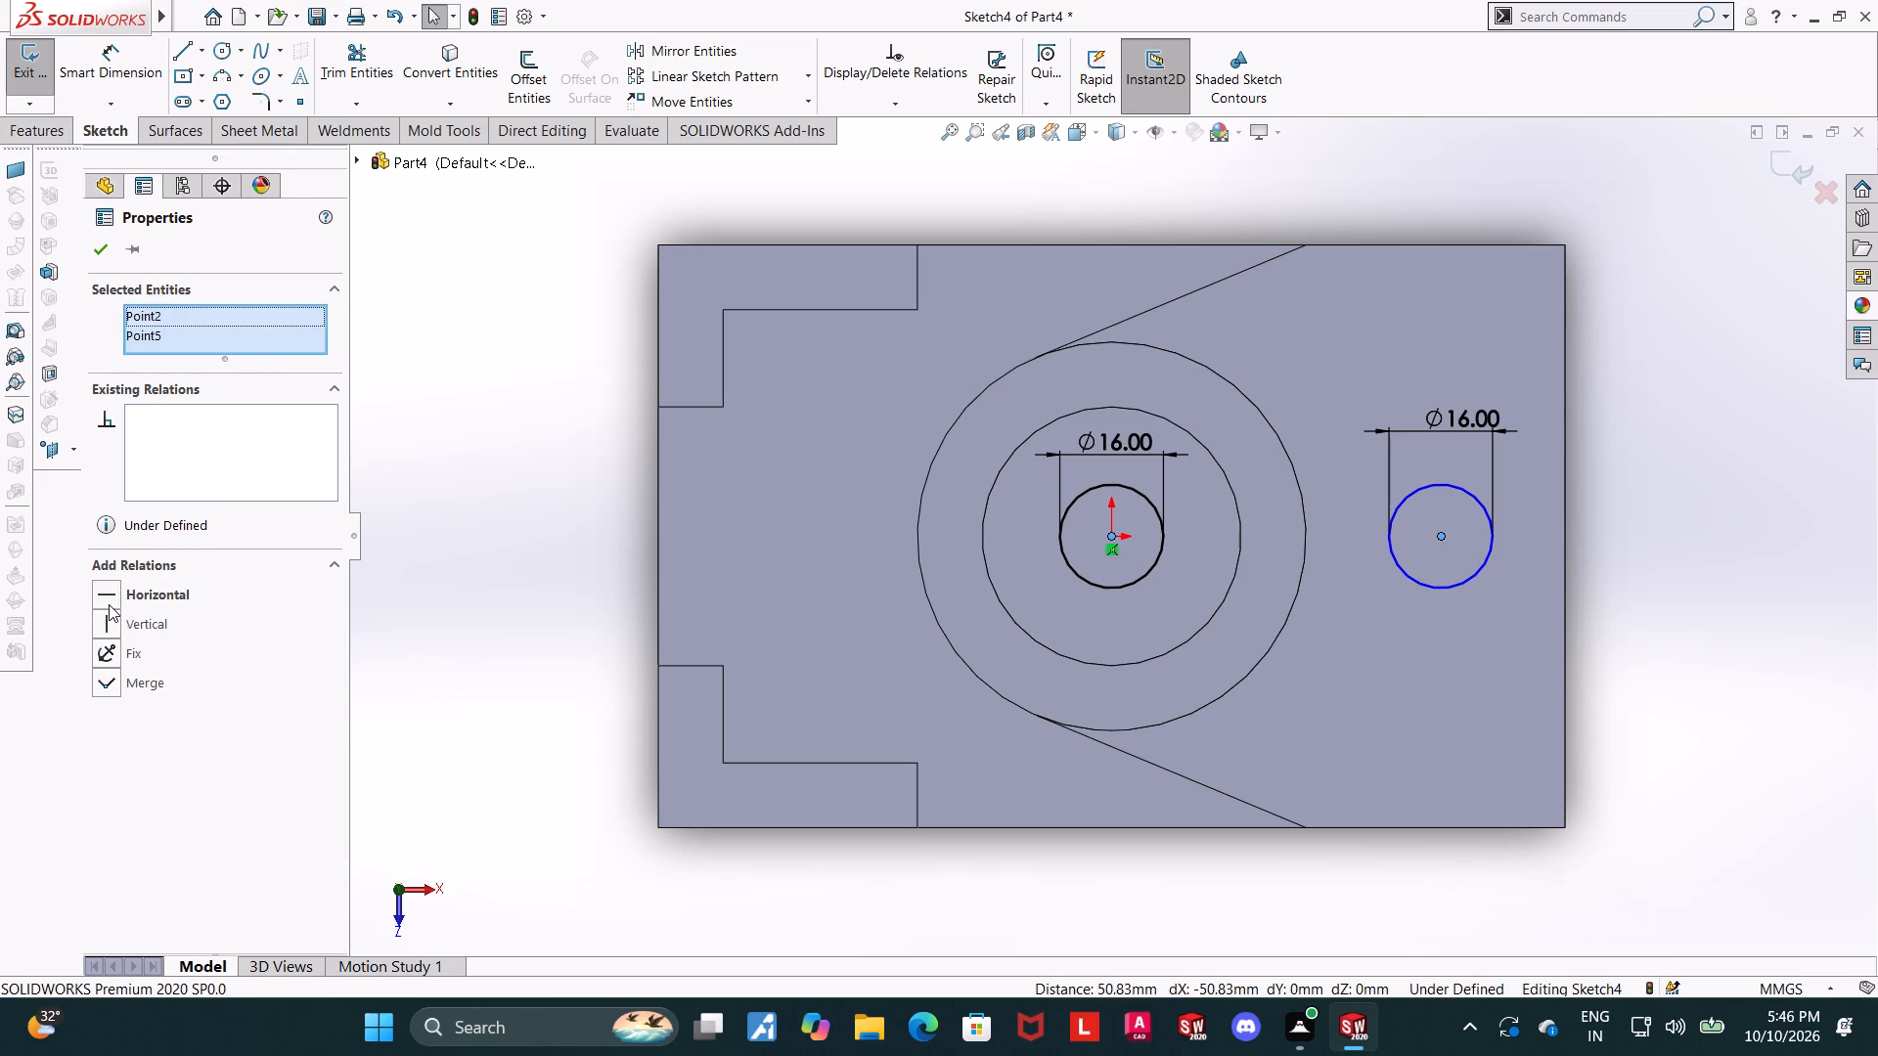
click(109, 604)
key(Escape)
key(Escape)
Dimension the outer circle's centre 20 mm from the block's short edge on the +X side.
click(90, 61)
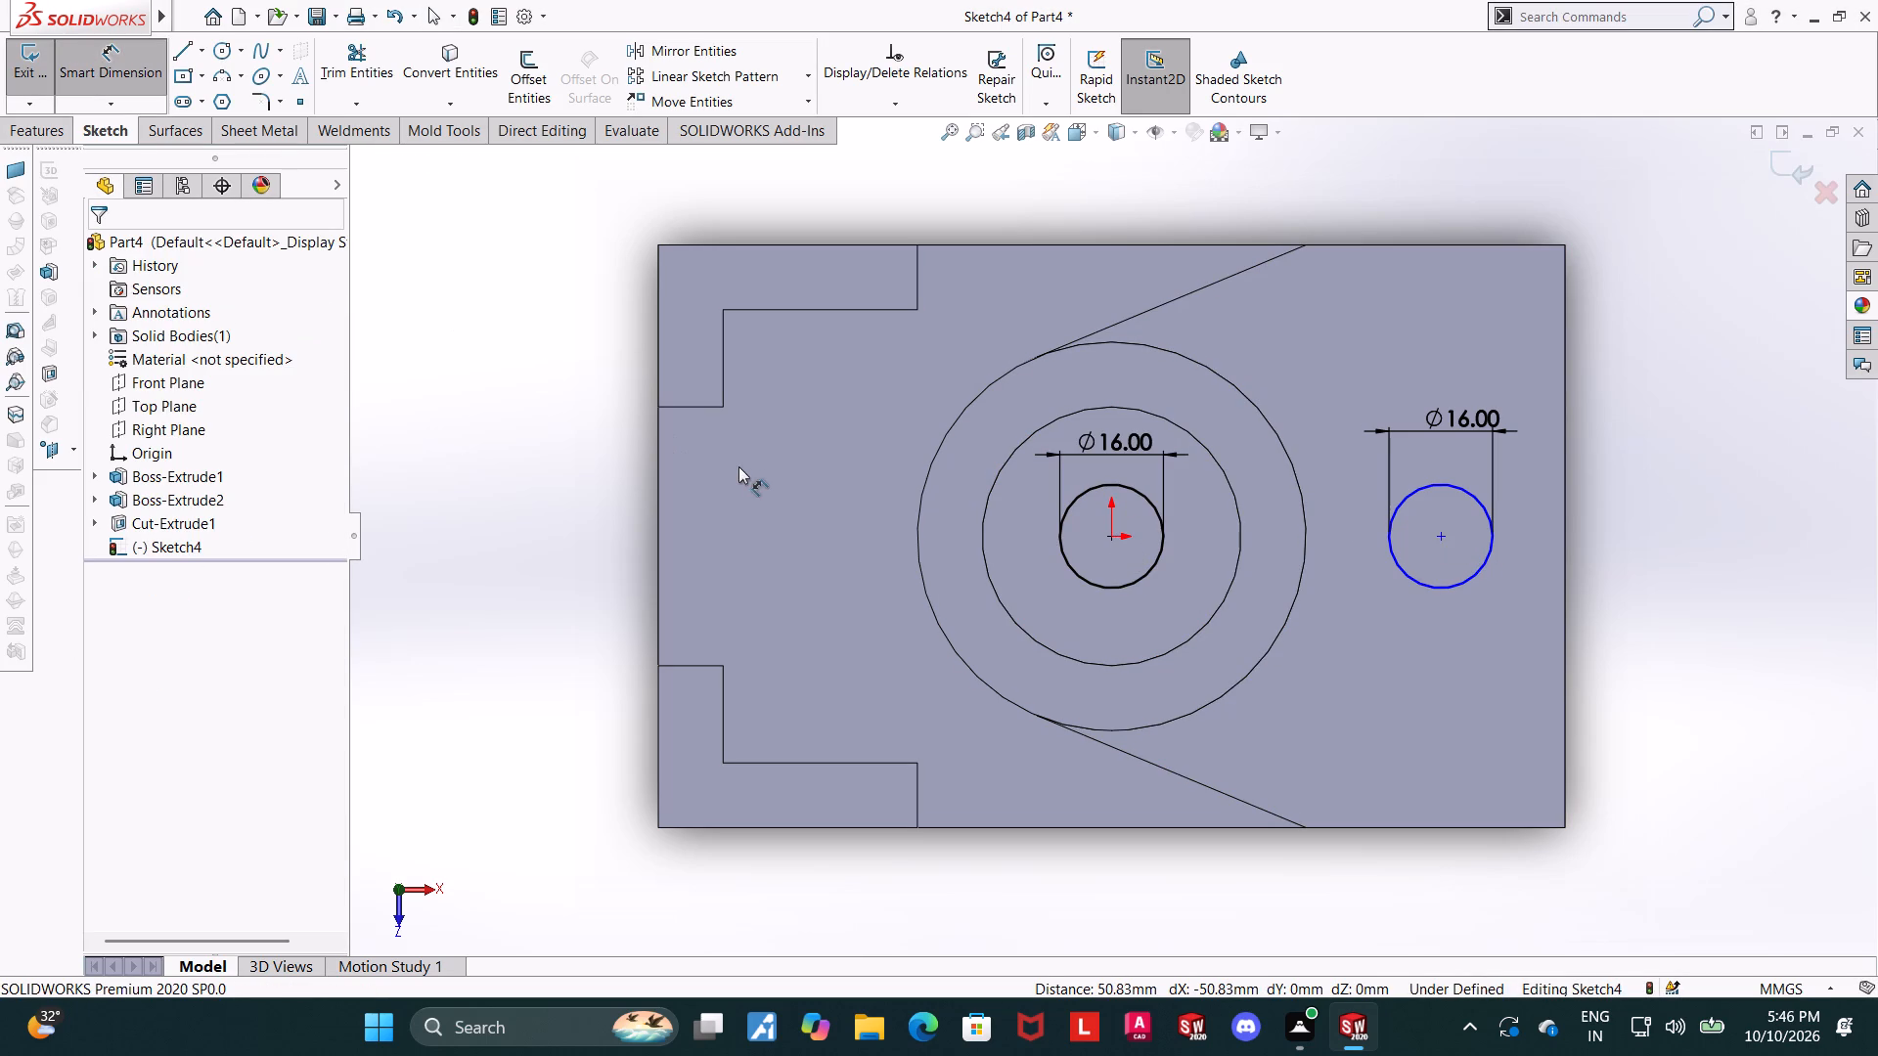
click(1438, 533)
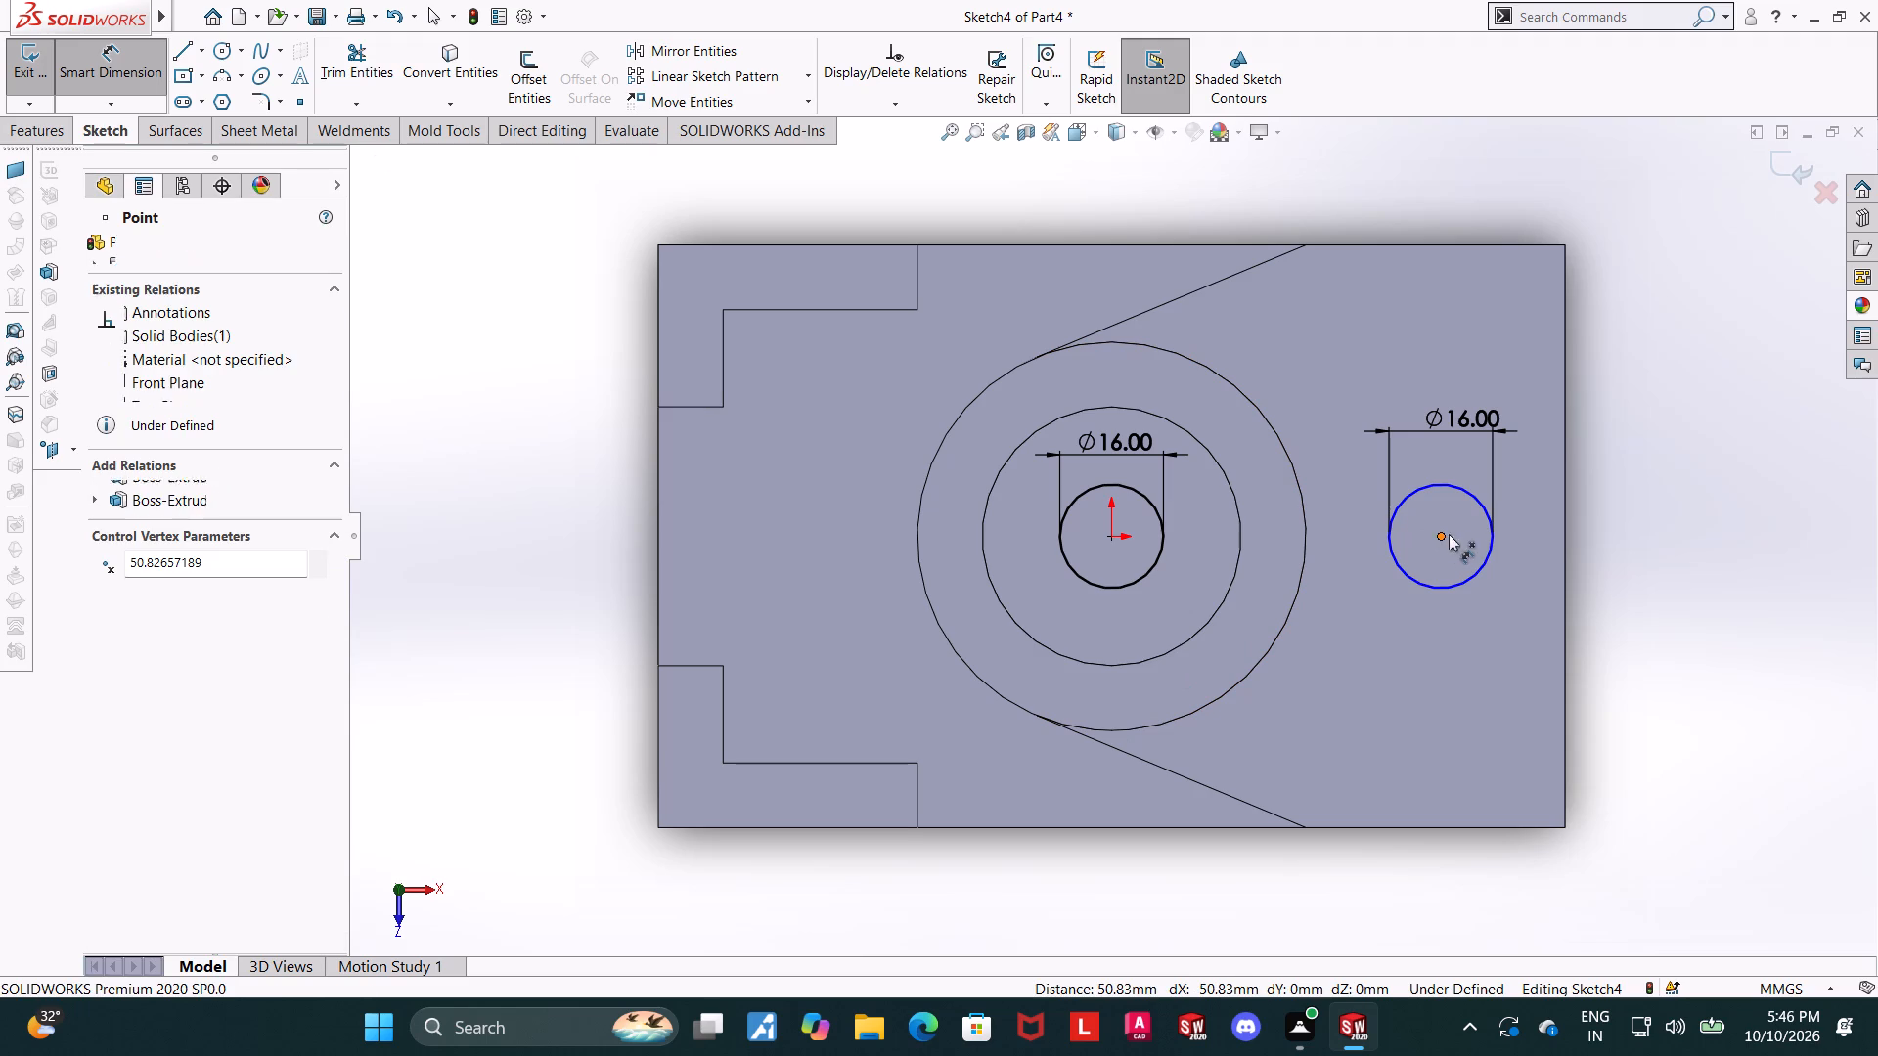
click(1563, 578)
click(1502, 660)
text(20)
key(Return)
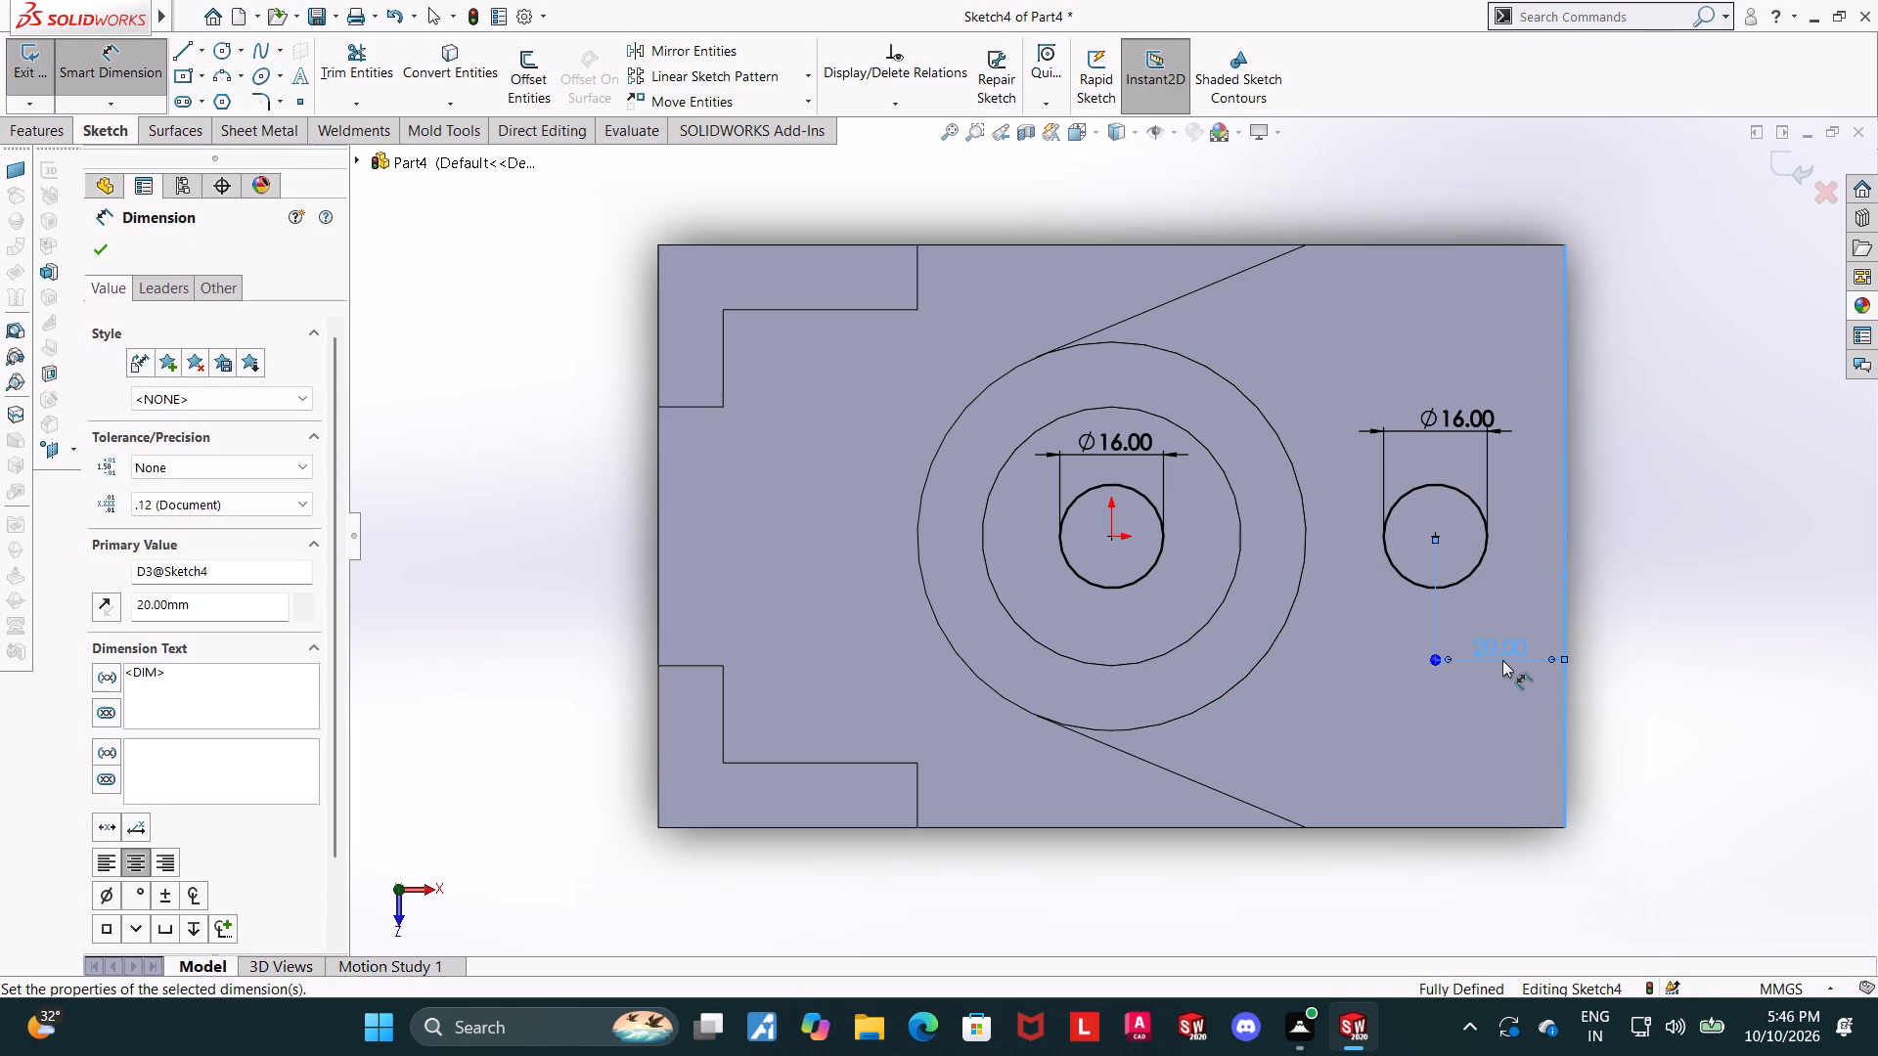
Examine the two-circle sketch relative to the ring boss and block from tilted angles.
scroll(1556, 741, up, 1)
middle_drag(1532, 665, 1550, 483)
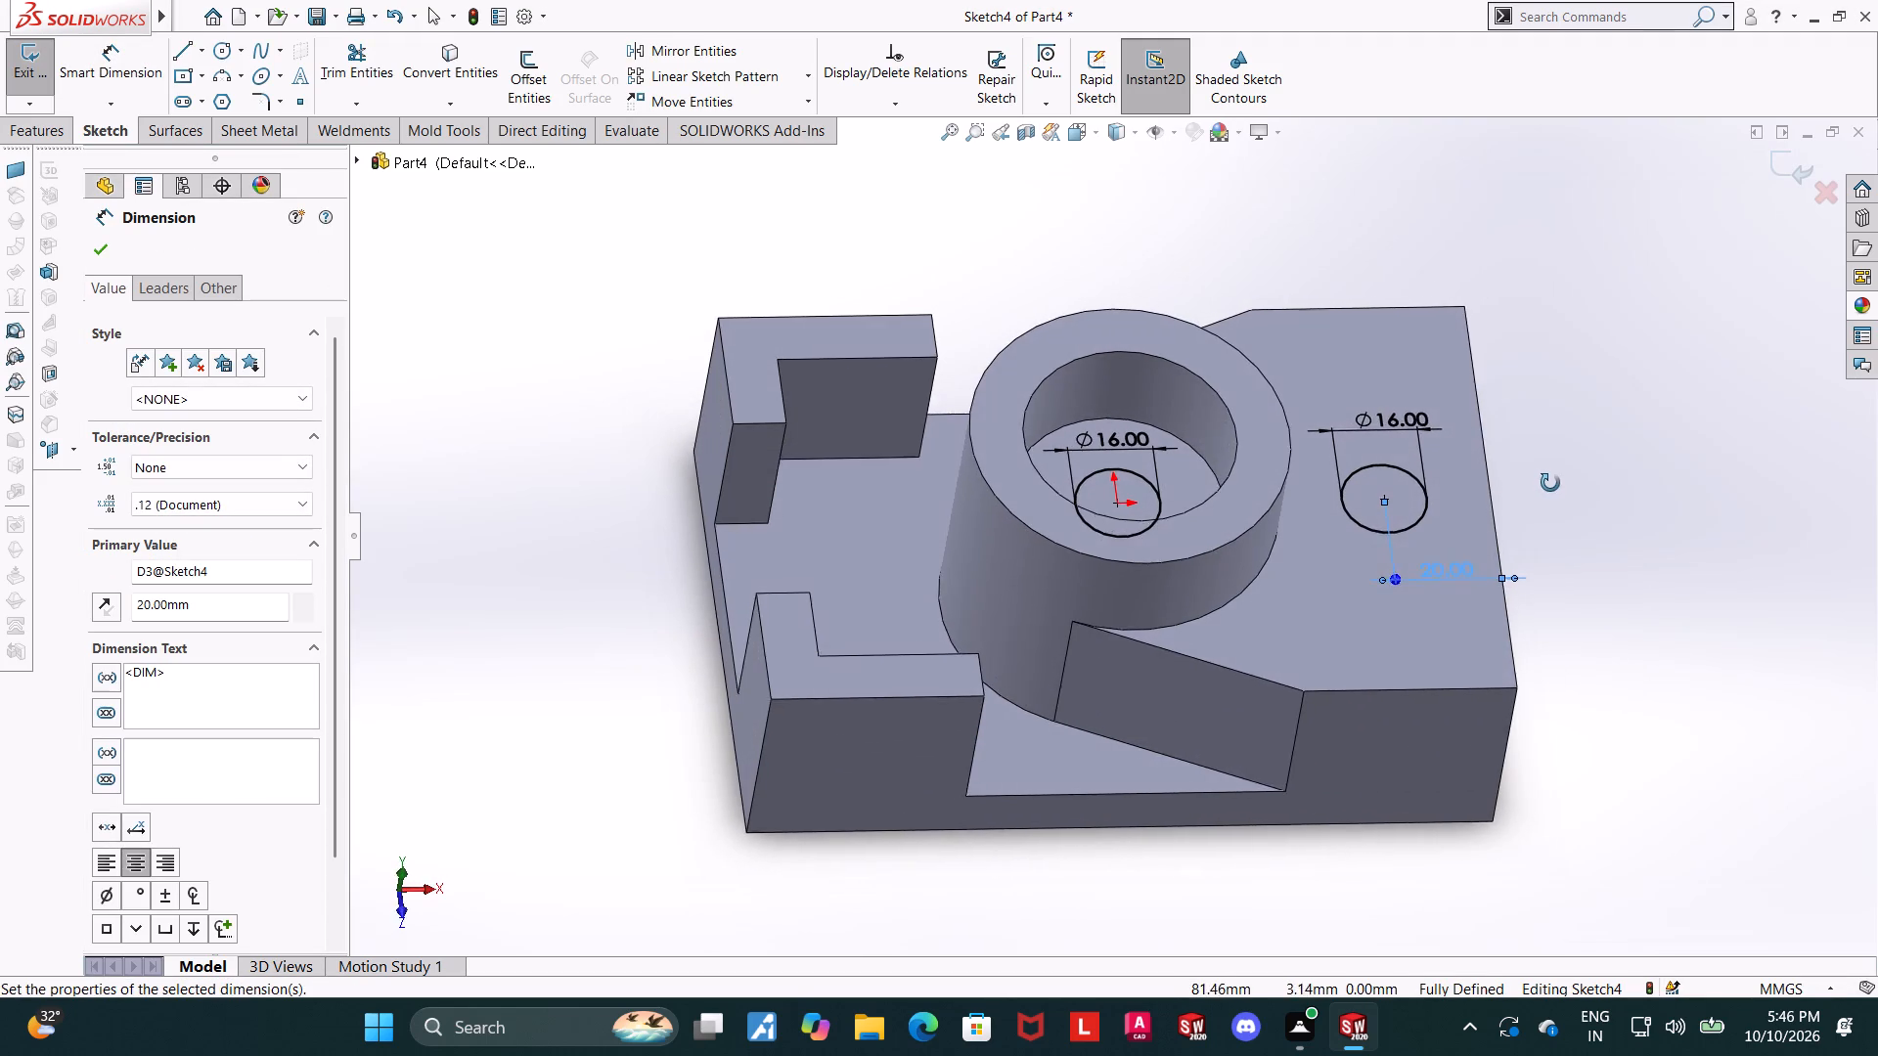
middle_drag(1550, 483, 1562, 403)
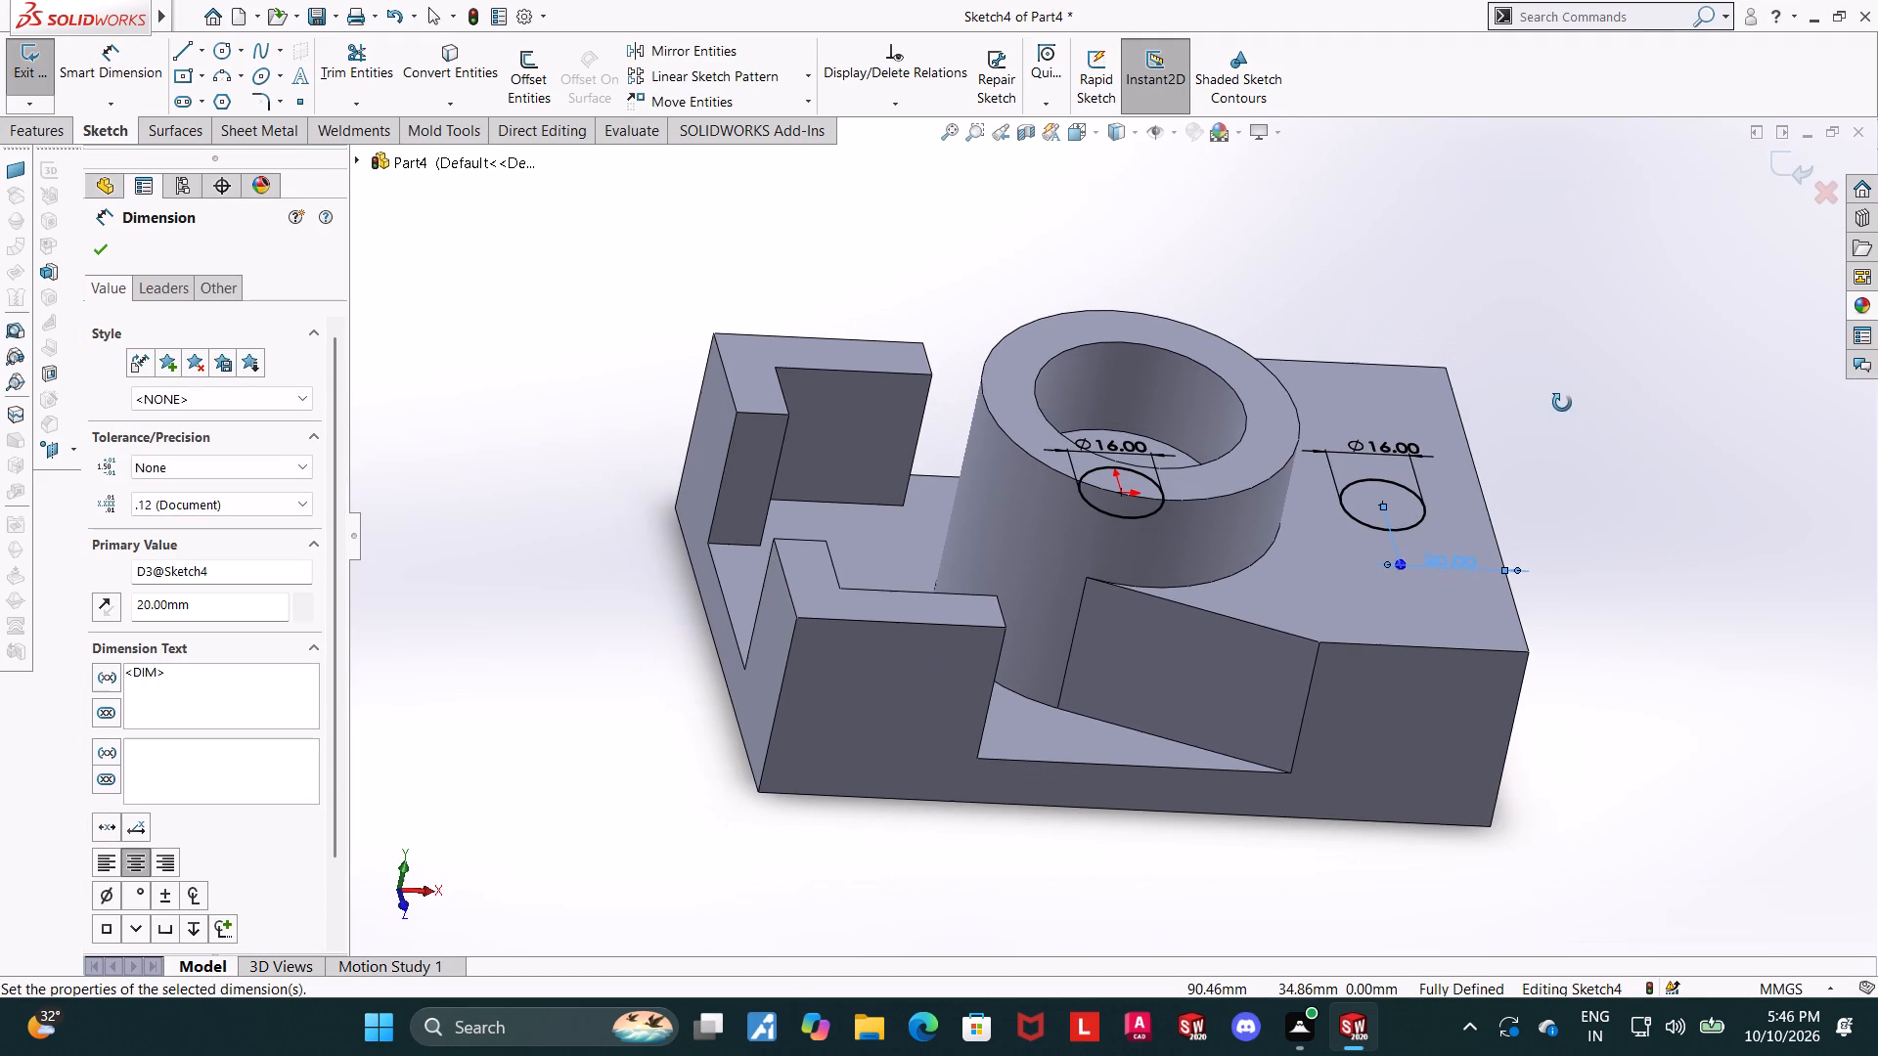
middle_drag(1562, 403, 1562, 368)
middle_drag(1506, 478, 1526, 379)
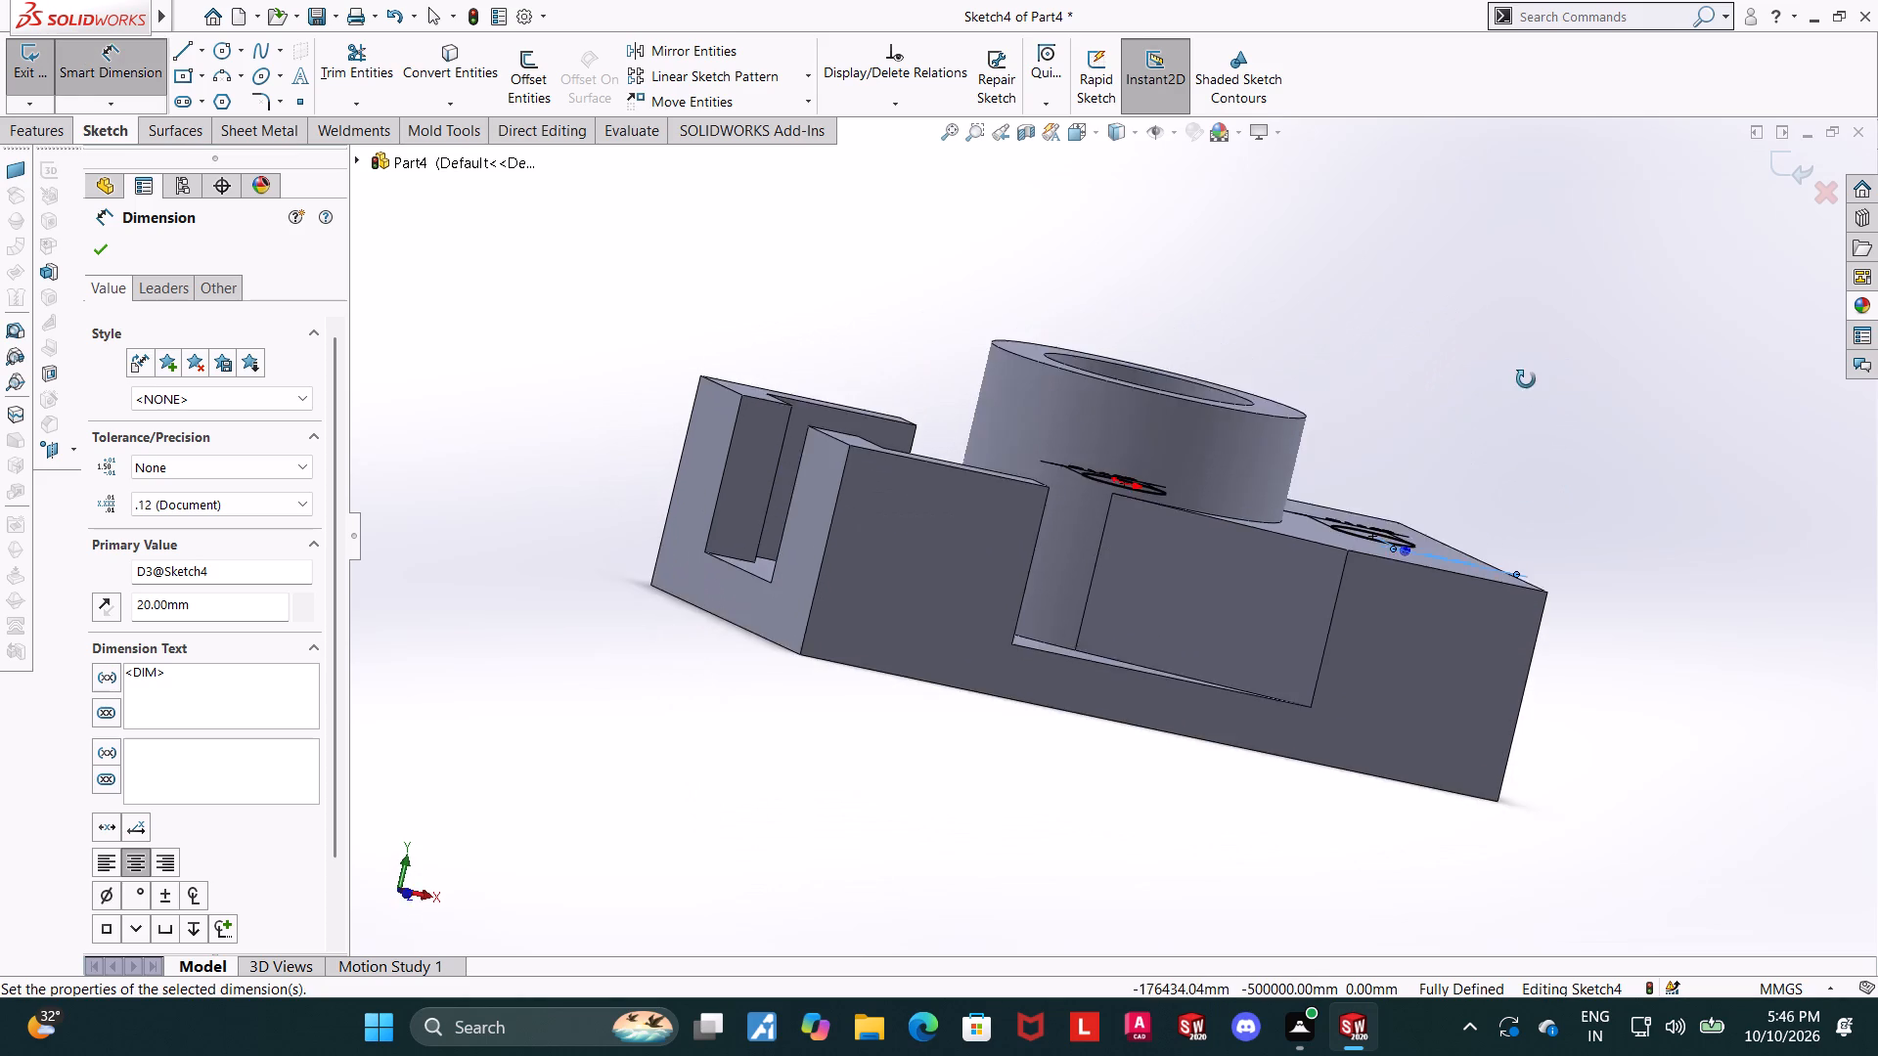
middle_drag(1526, 379, 1498, 580)
scroll(1490, 579, up, 1)
scroll(1375, 526, down, 1)
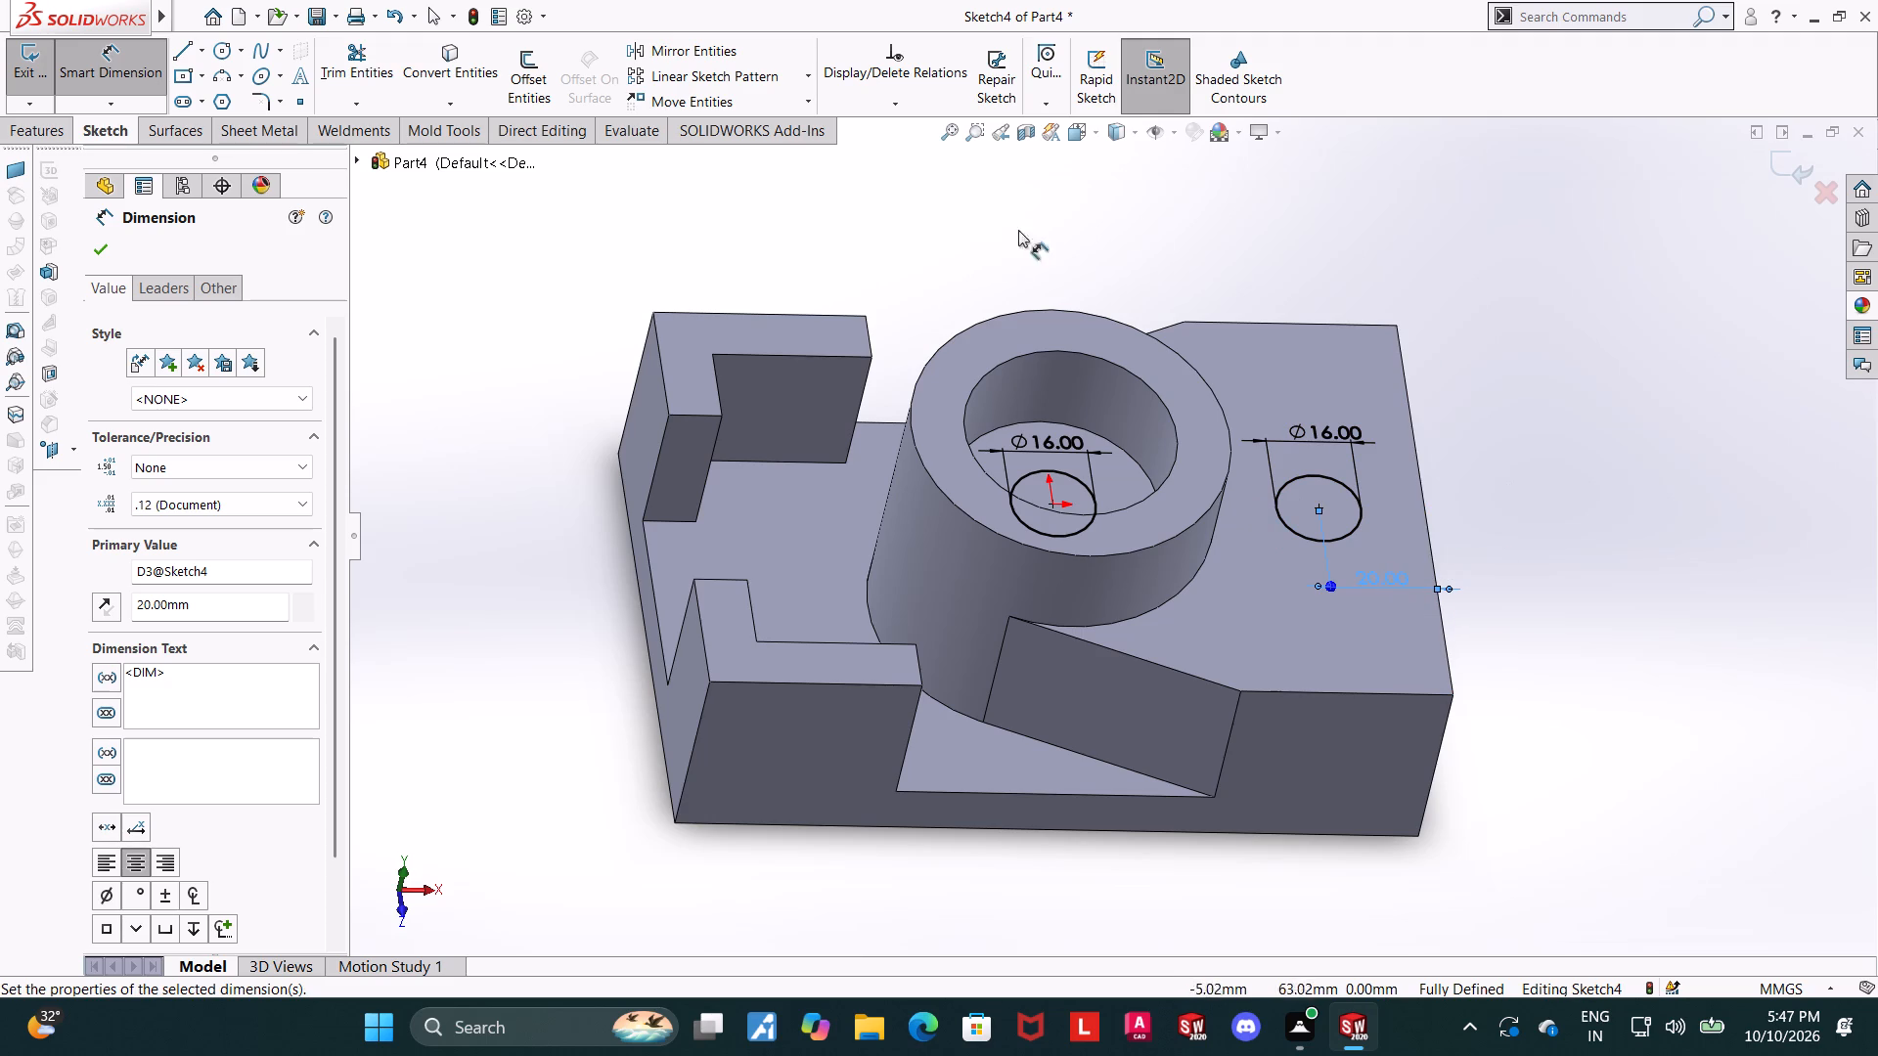
Exit the two-circle sketch.
click(1778, 163)
middle_click(1458, 475)
key(Escape)
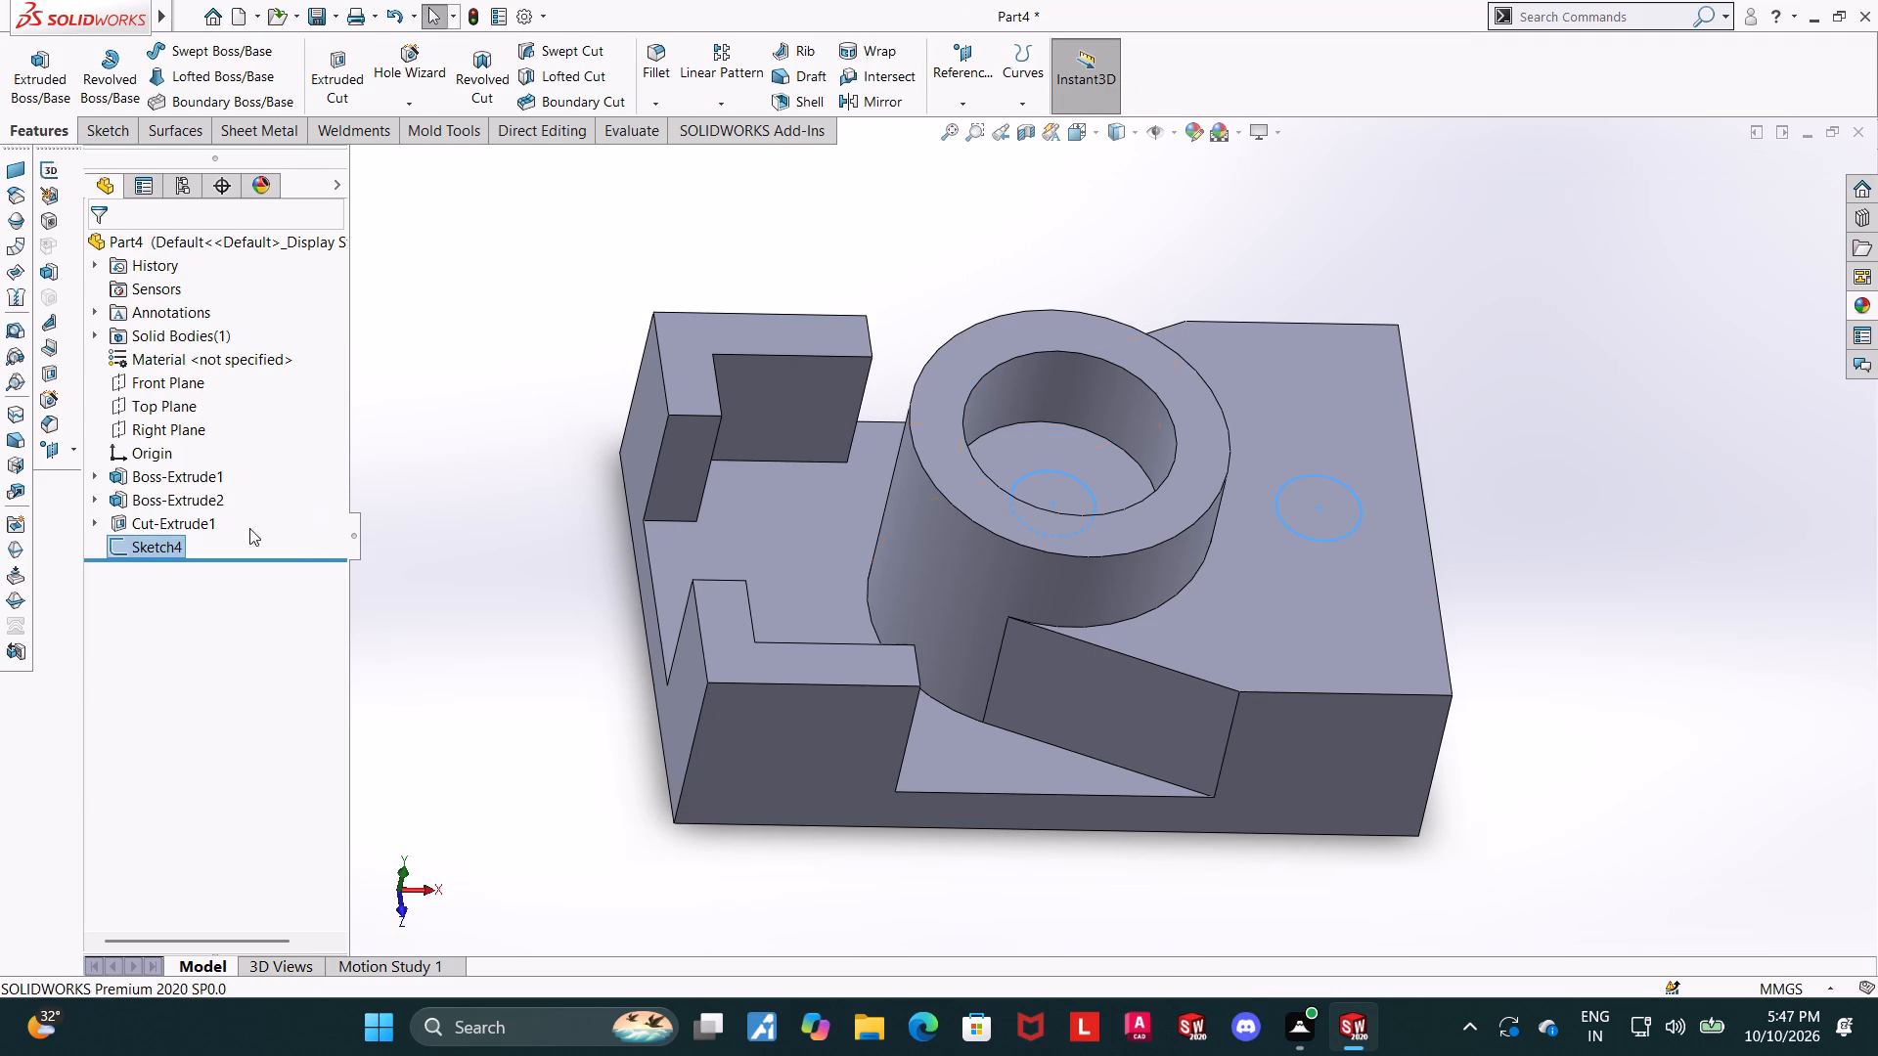
Extrude-cut both 16 mm circles into the block with the Up To Next end condition.
click(148, 545)
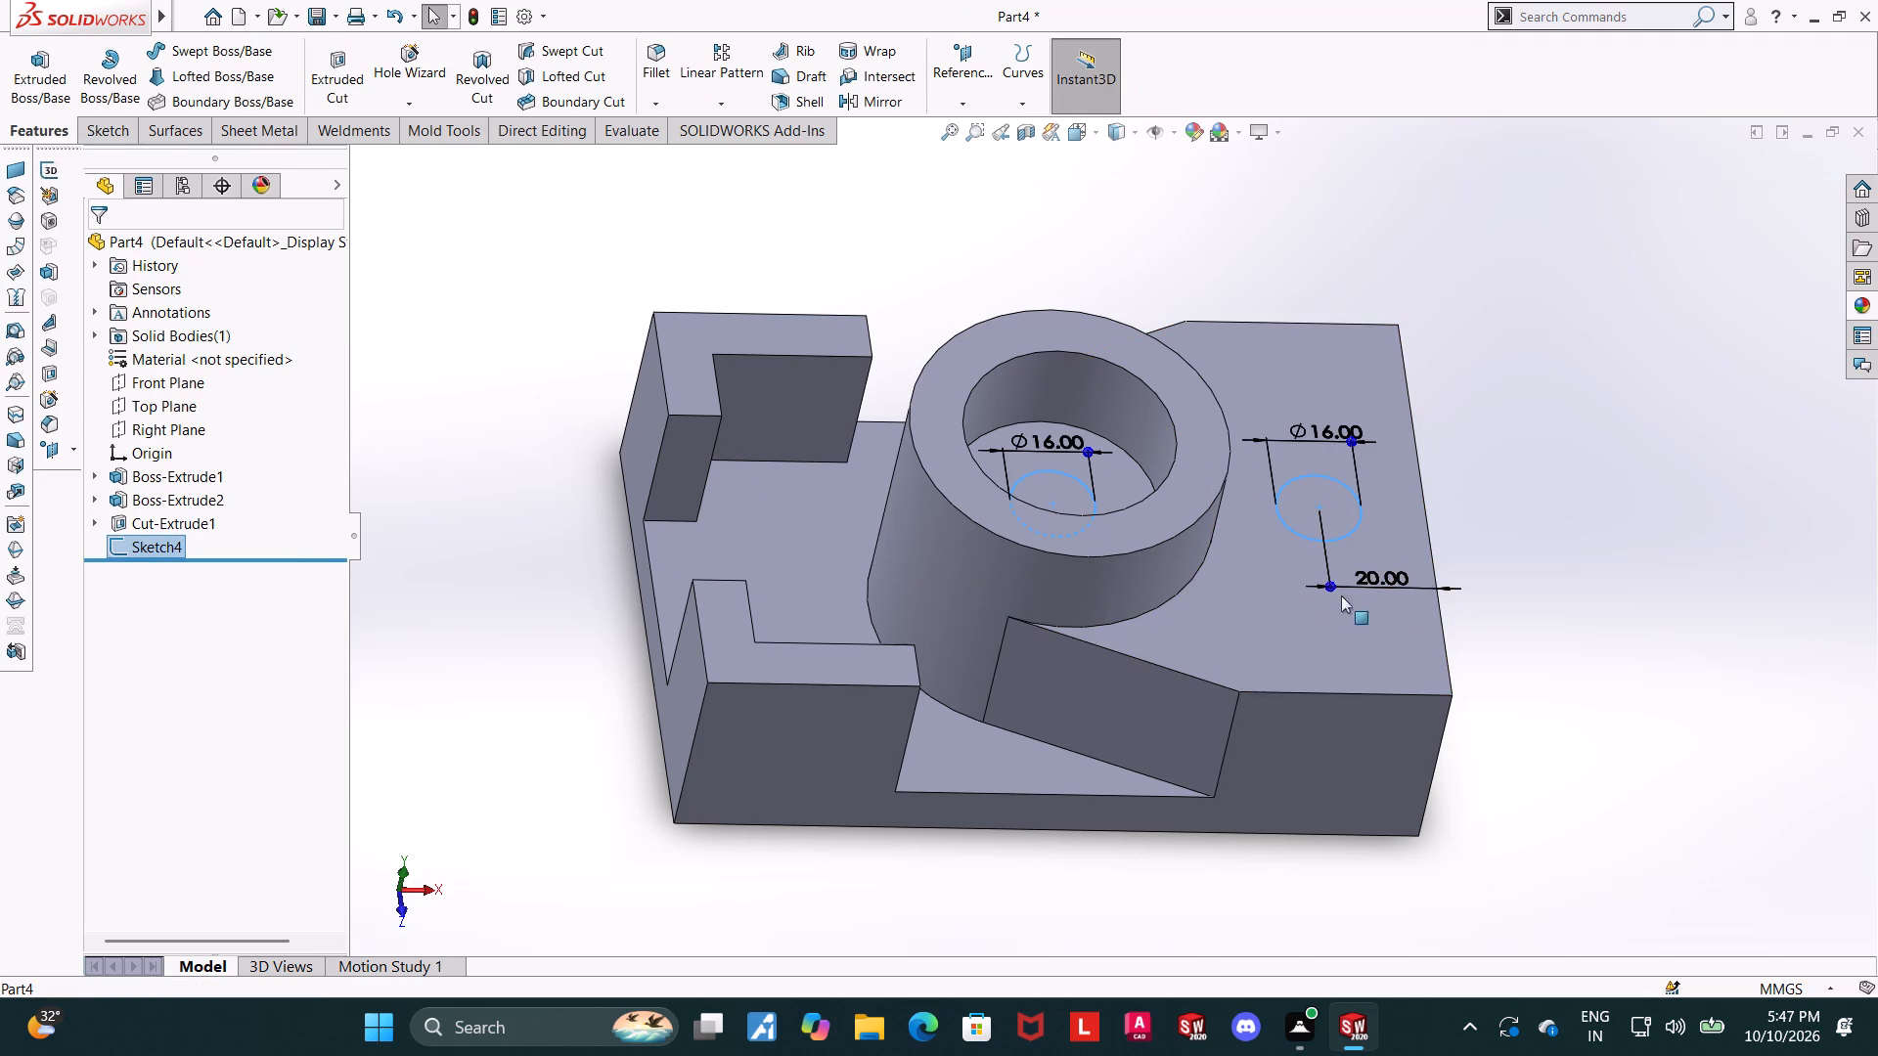
middle_drag(1464, 459, 1453, 515)
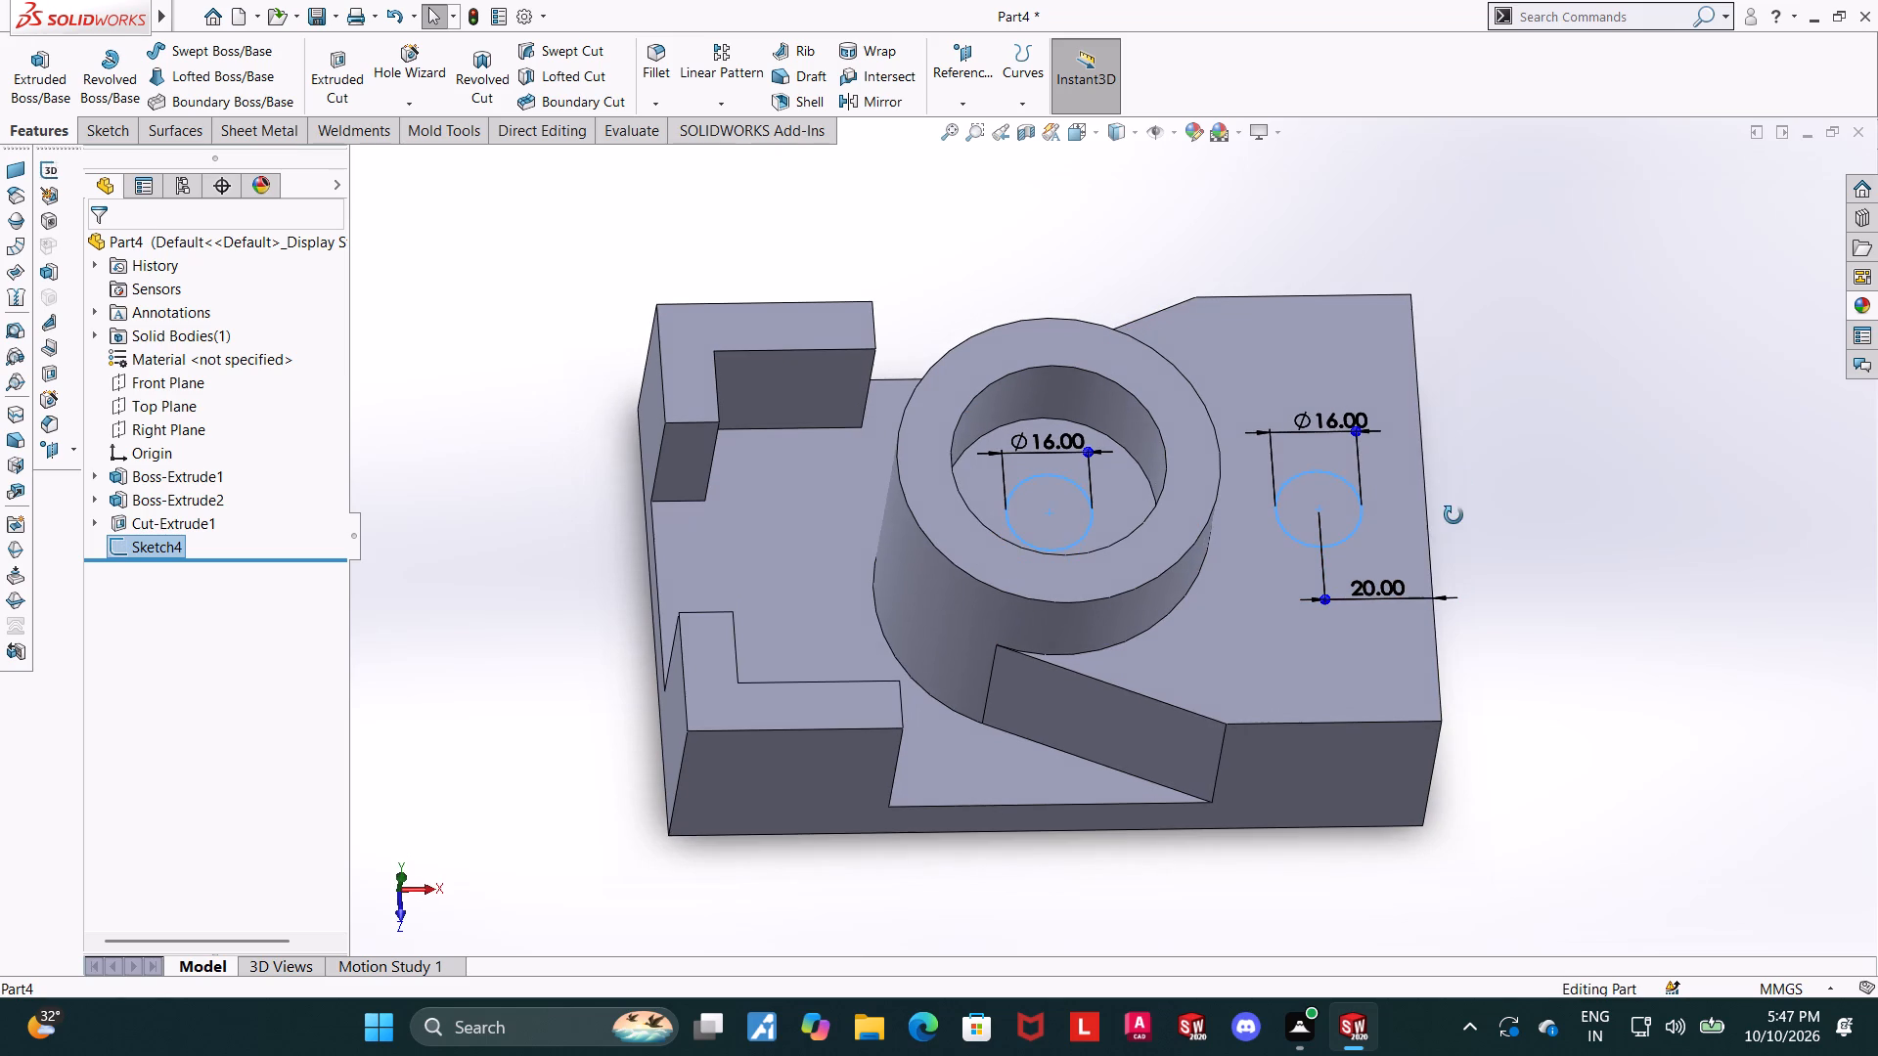
middle_drag(1453, 515, 1453, 514)
scroll(1066, 508, down, 1)
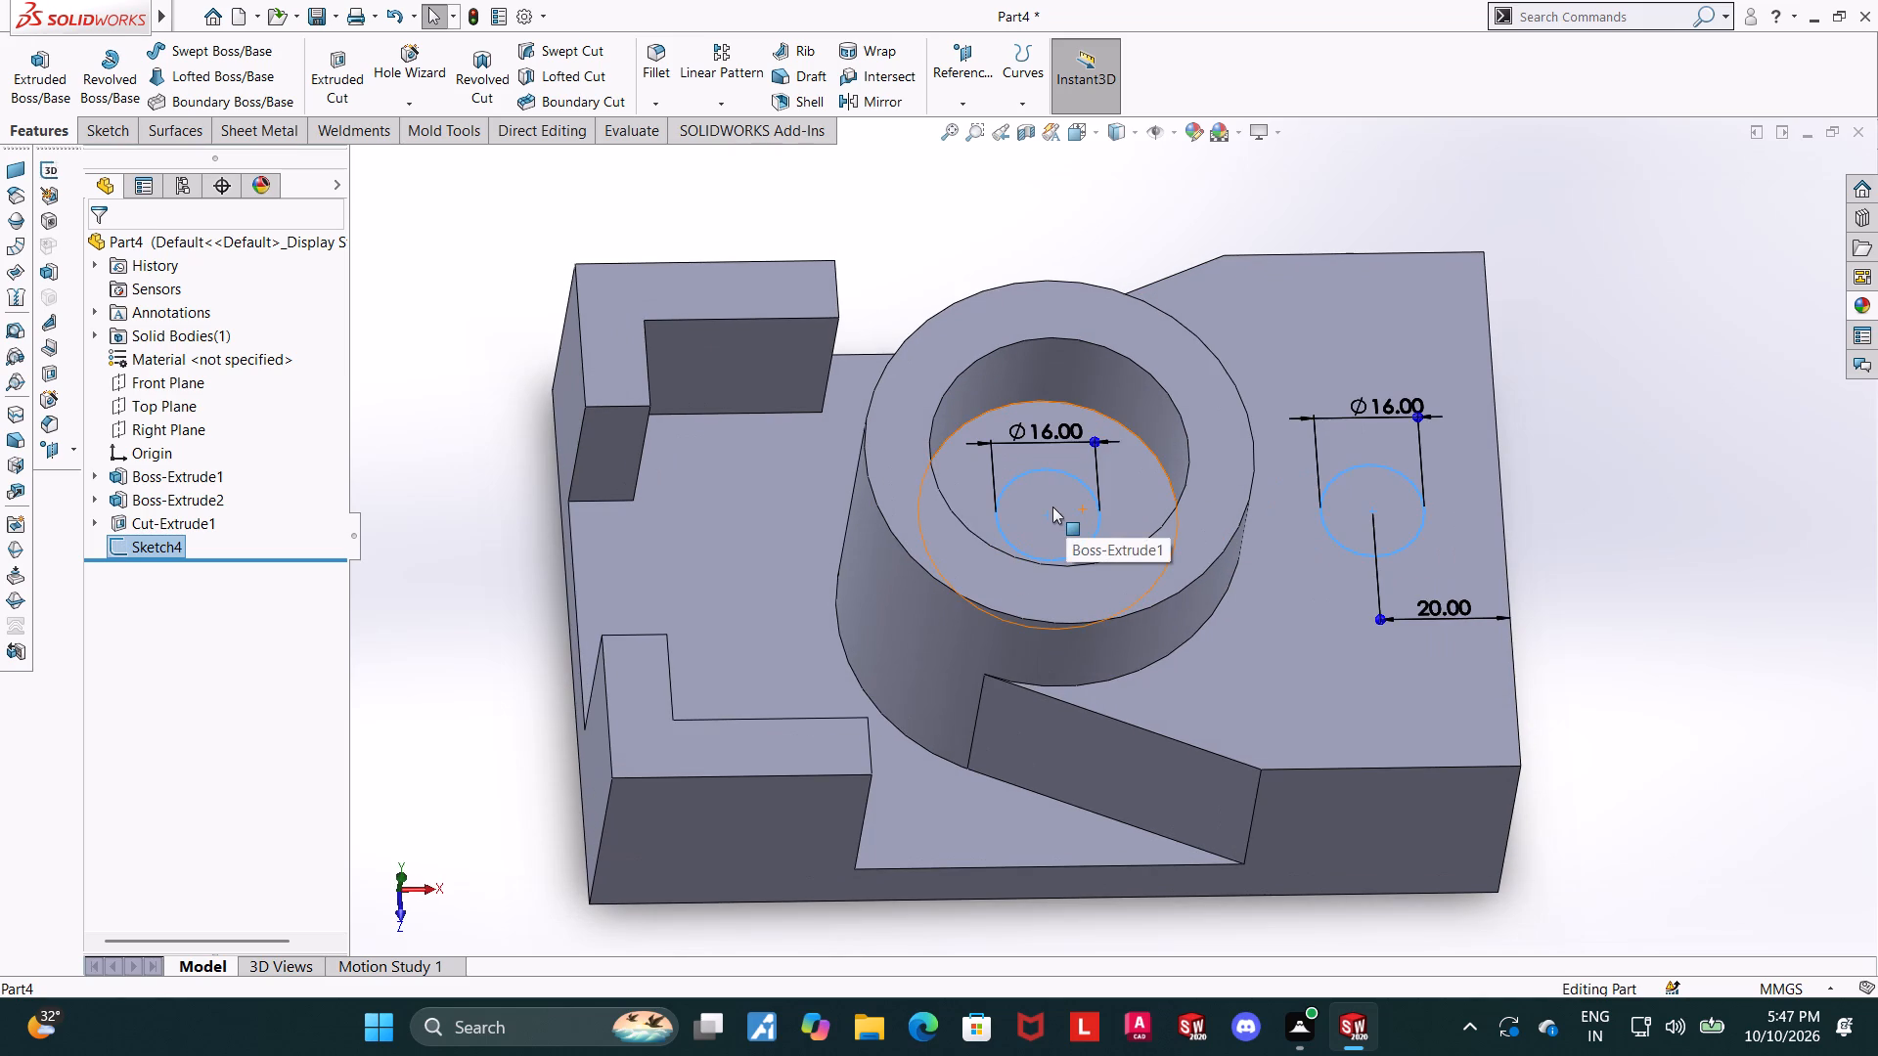
scroll(1146, 535, up, 1)
key(Escape)
key(Escape)
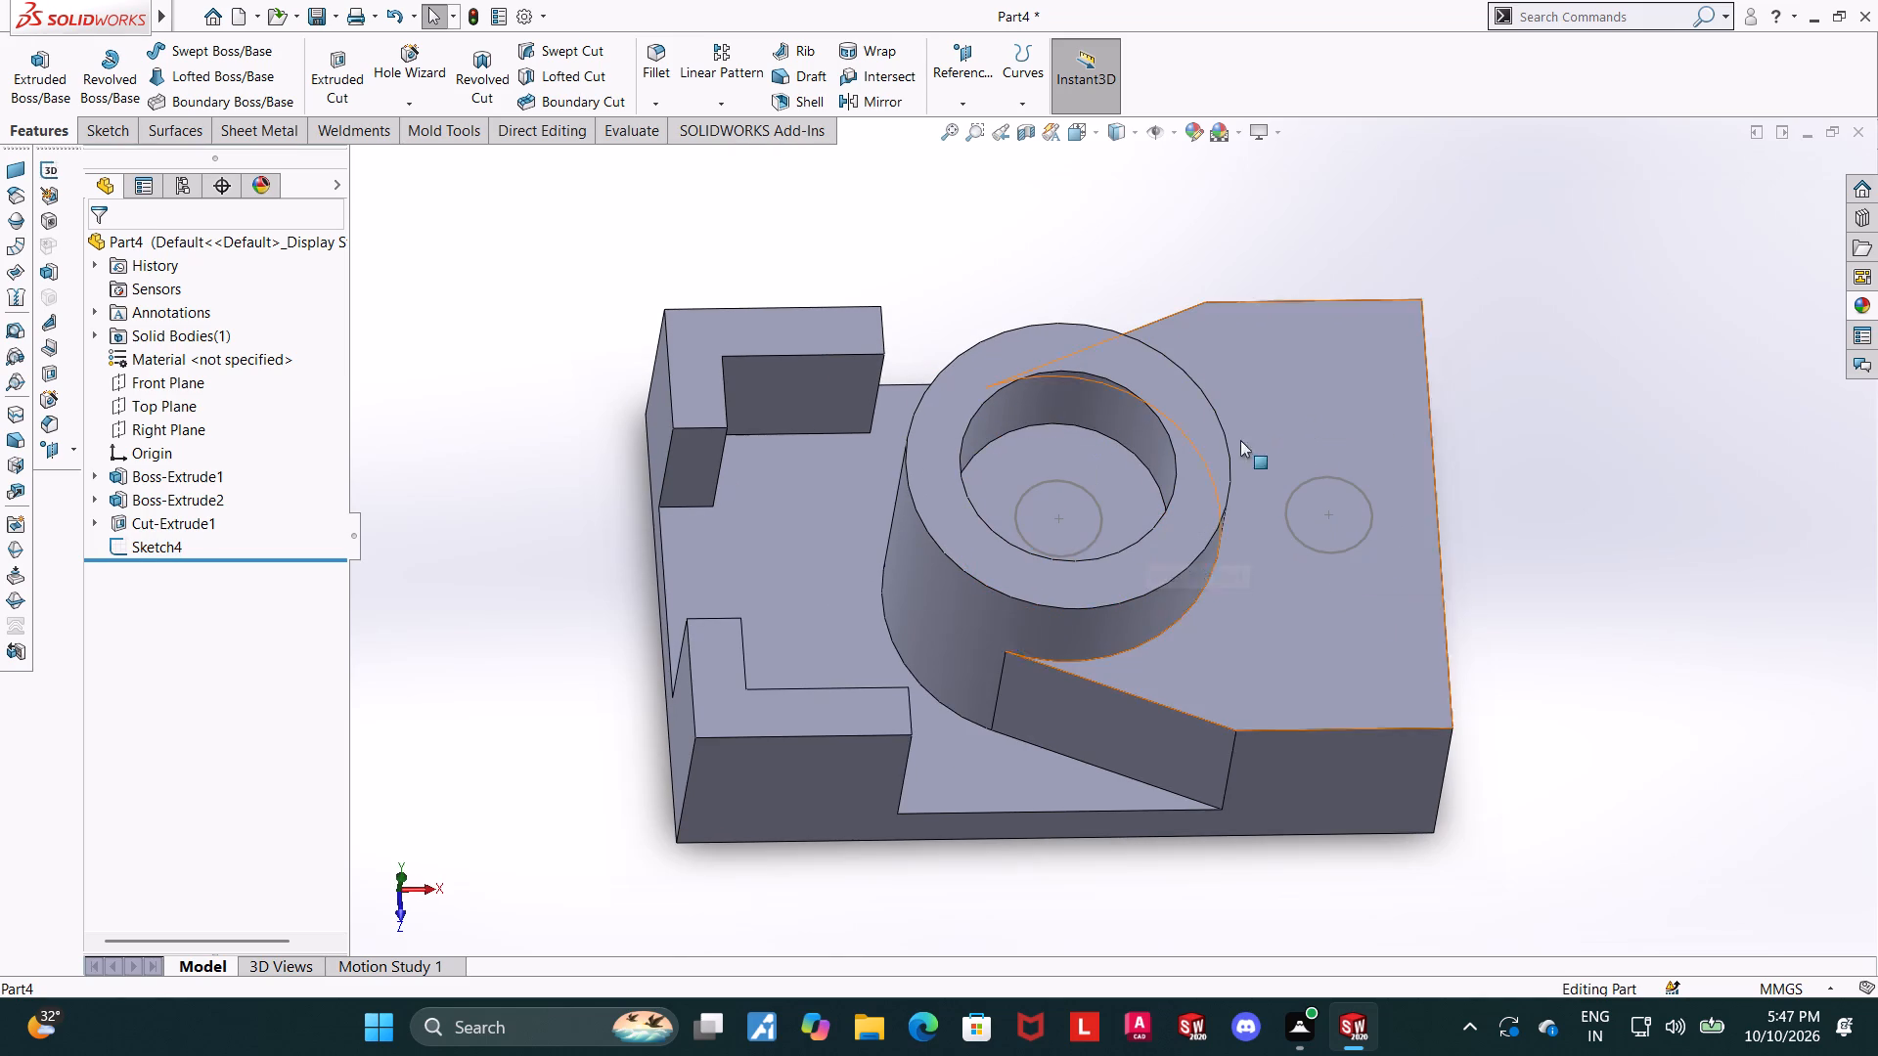
click(125, 545)
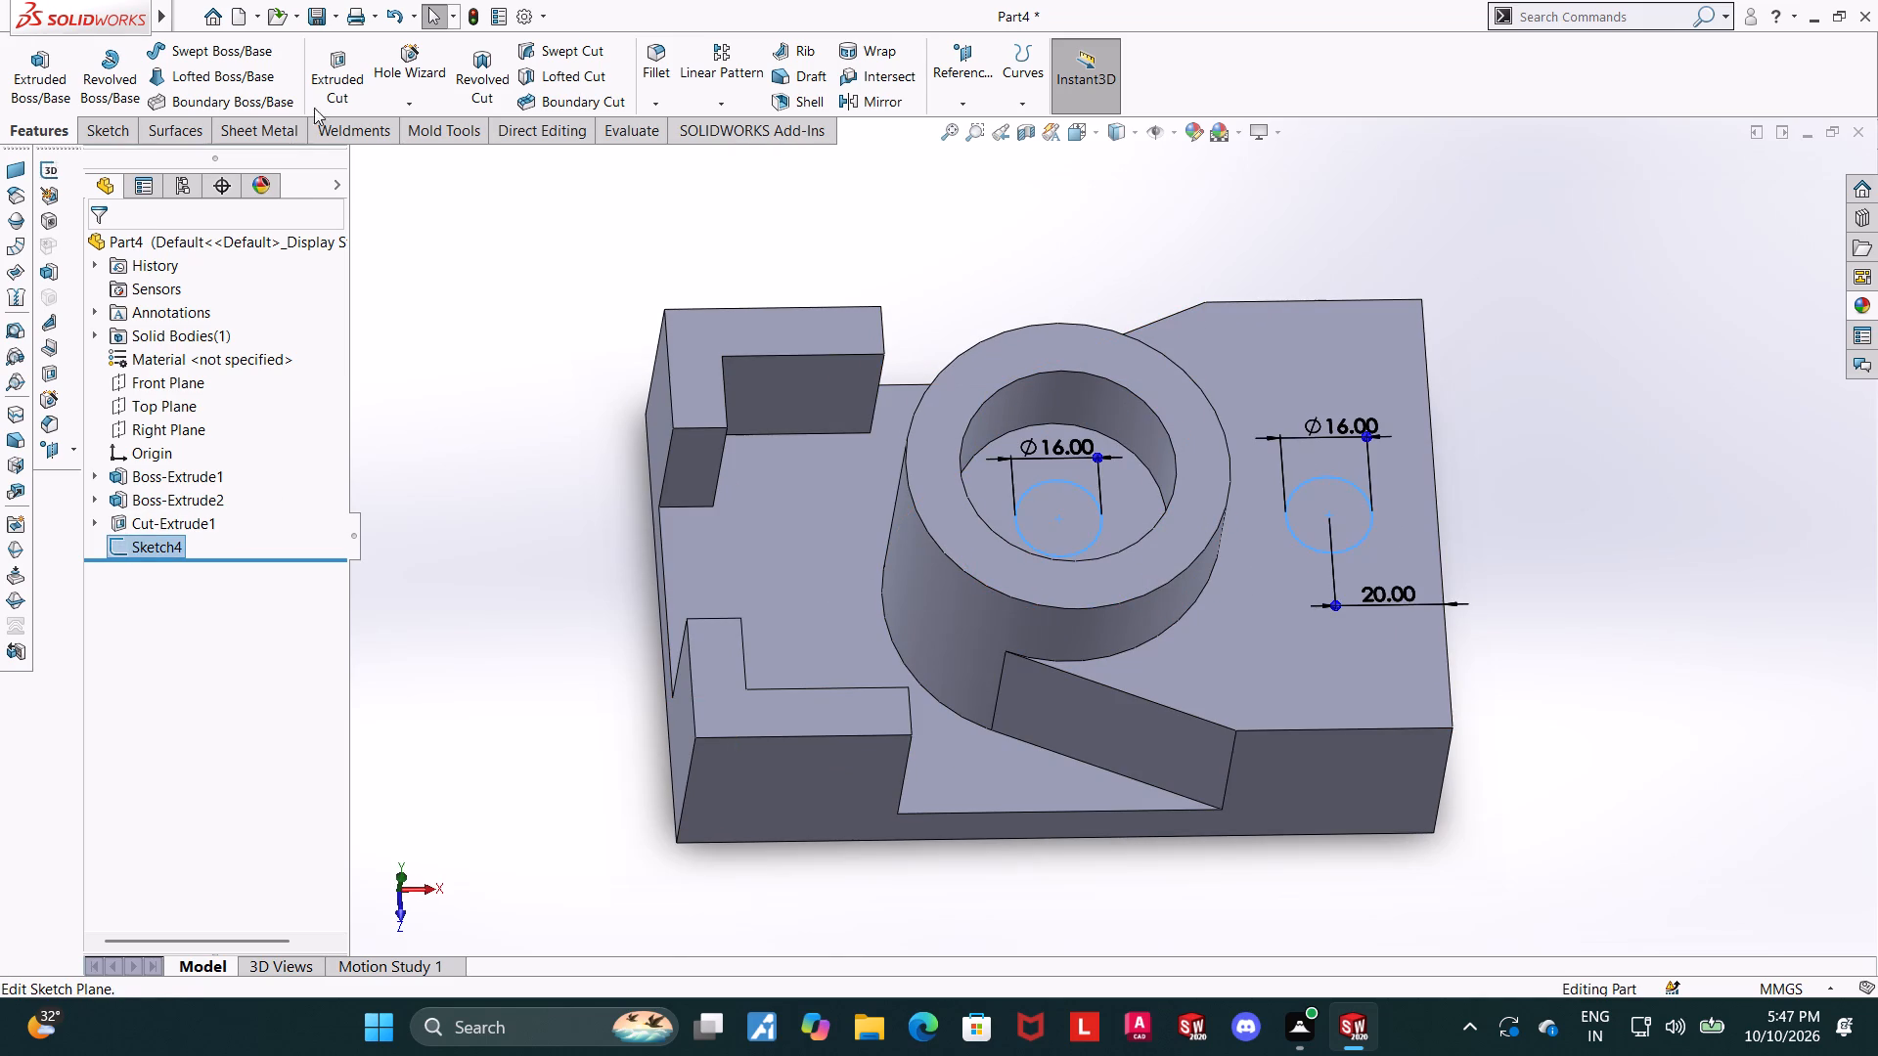
click(324, 84)
scroll(580, 440, up, 1)
middle_drag(575, 443, 626, 407)
click(169, 378)
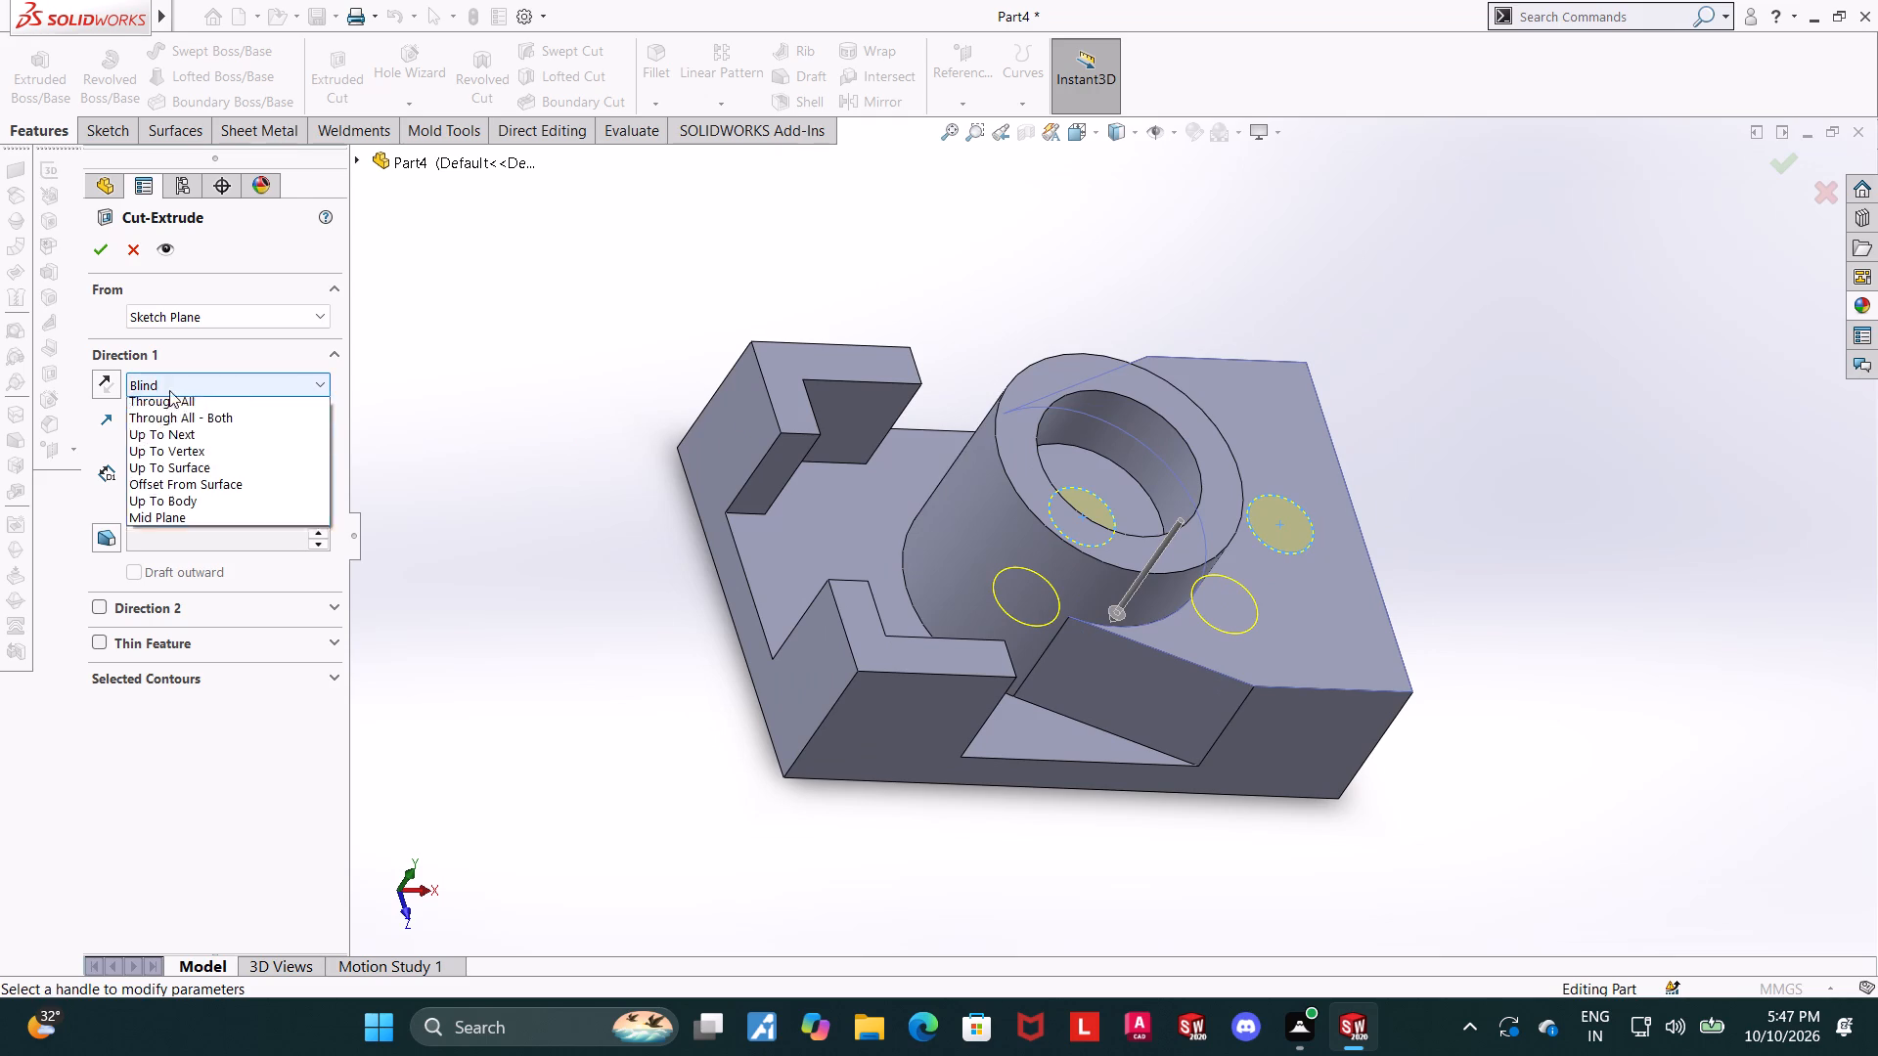
click(176, 461)
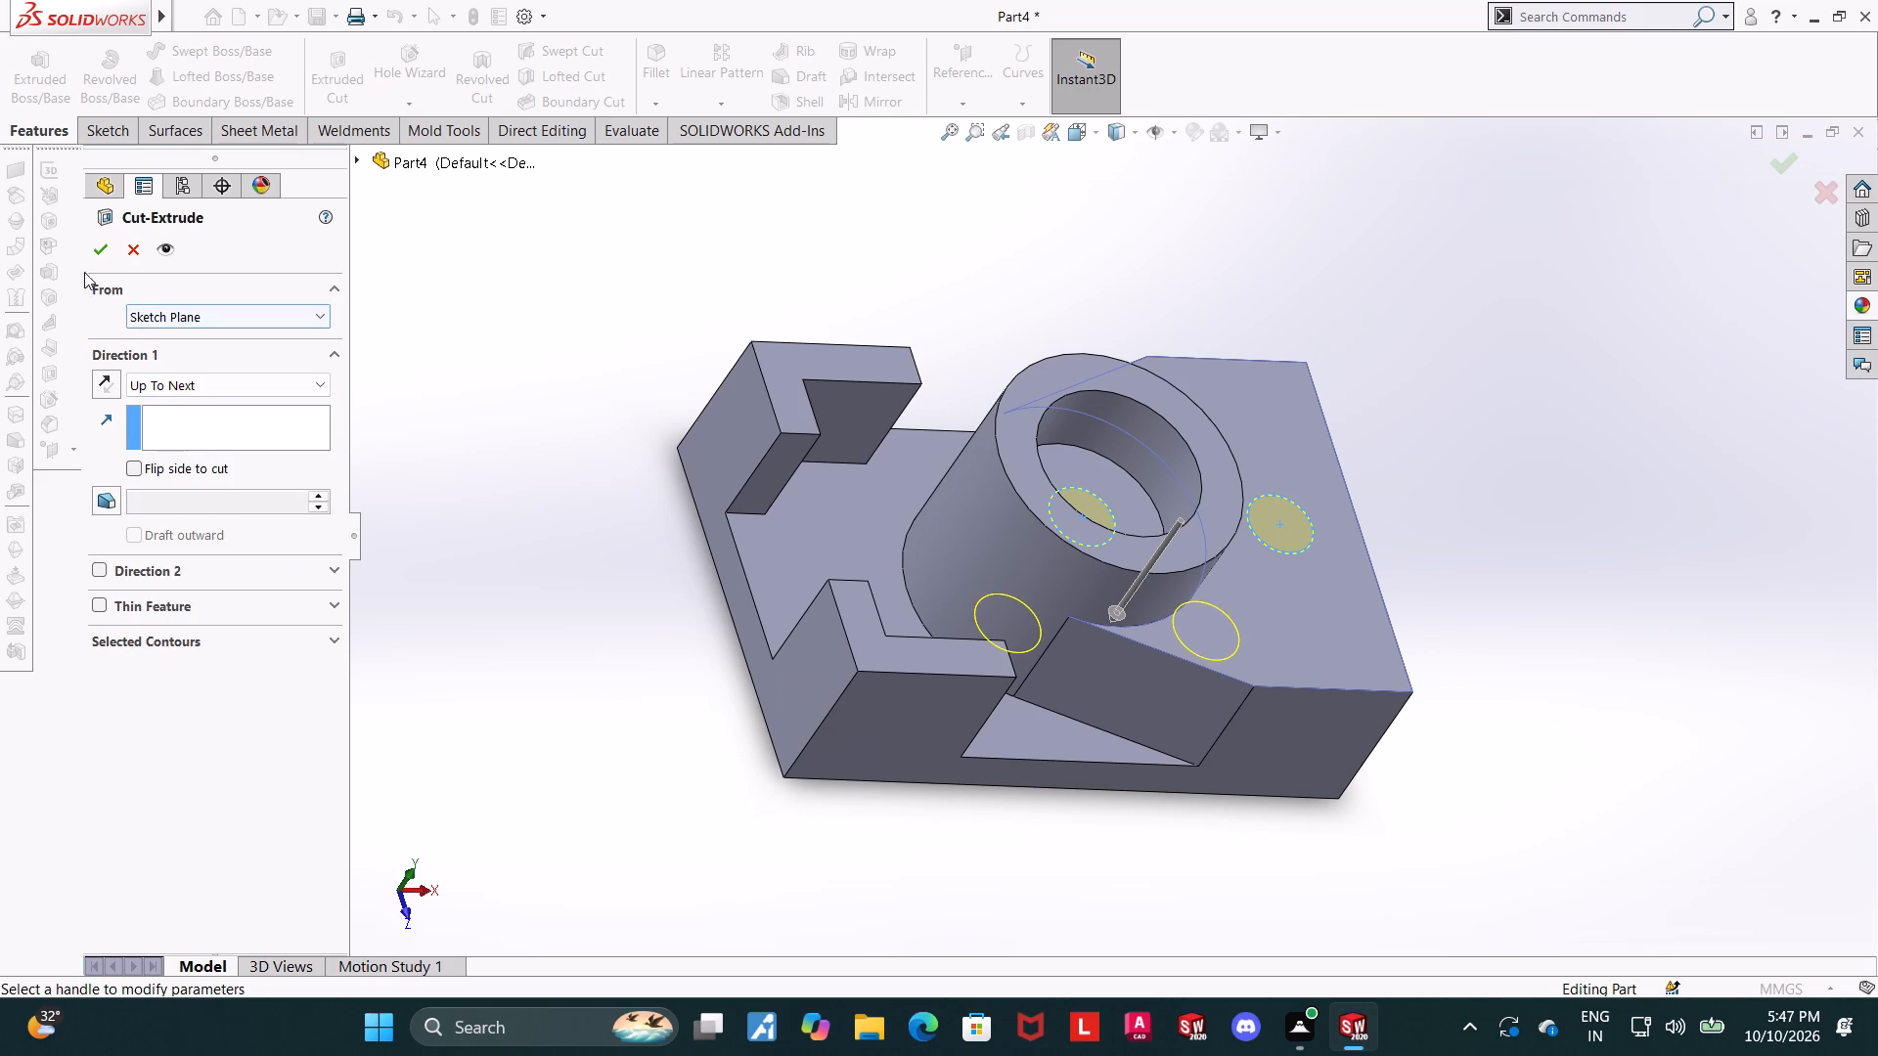
click(101, 259)
click(482, 550)
Examine the two new holes, the ring boss and the stepped cut from several angles, including close up.
middle_drag(481, 557, 417, 660)
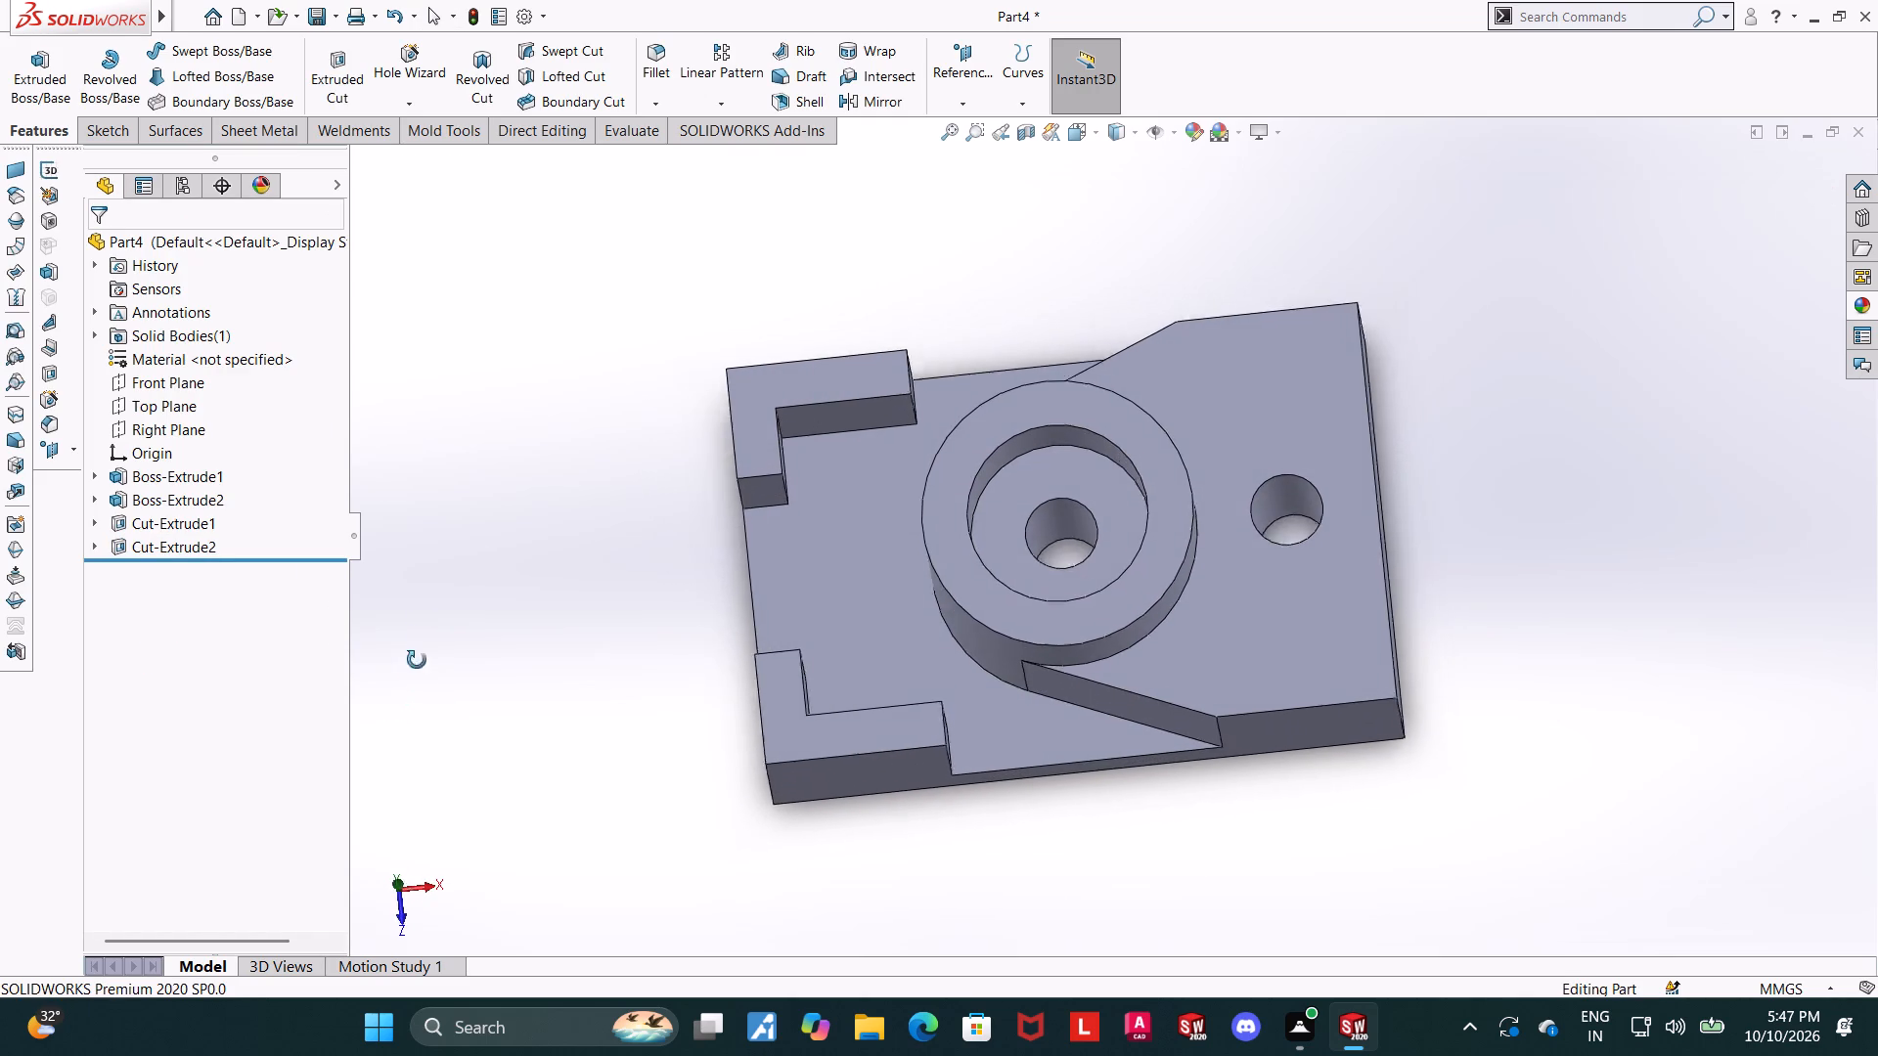
middle_drag(417, 660, 419, 598)
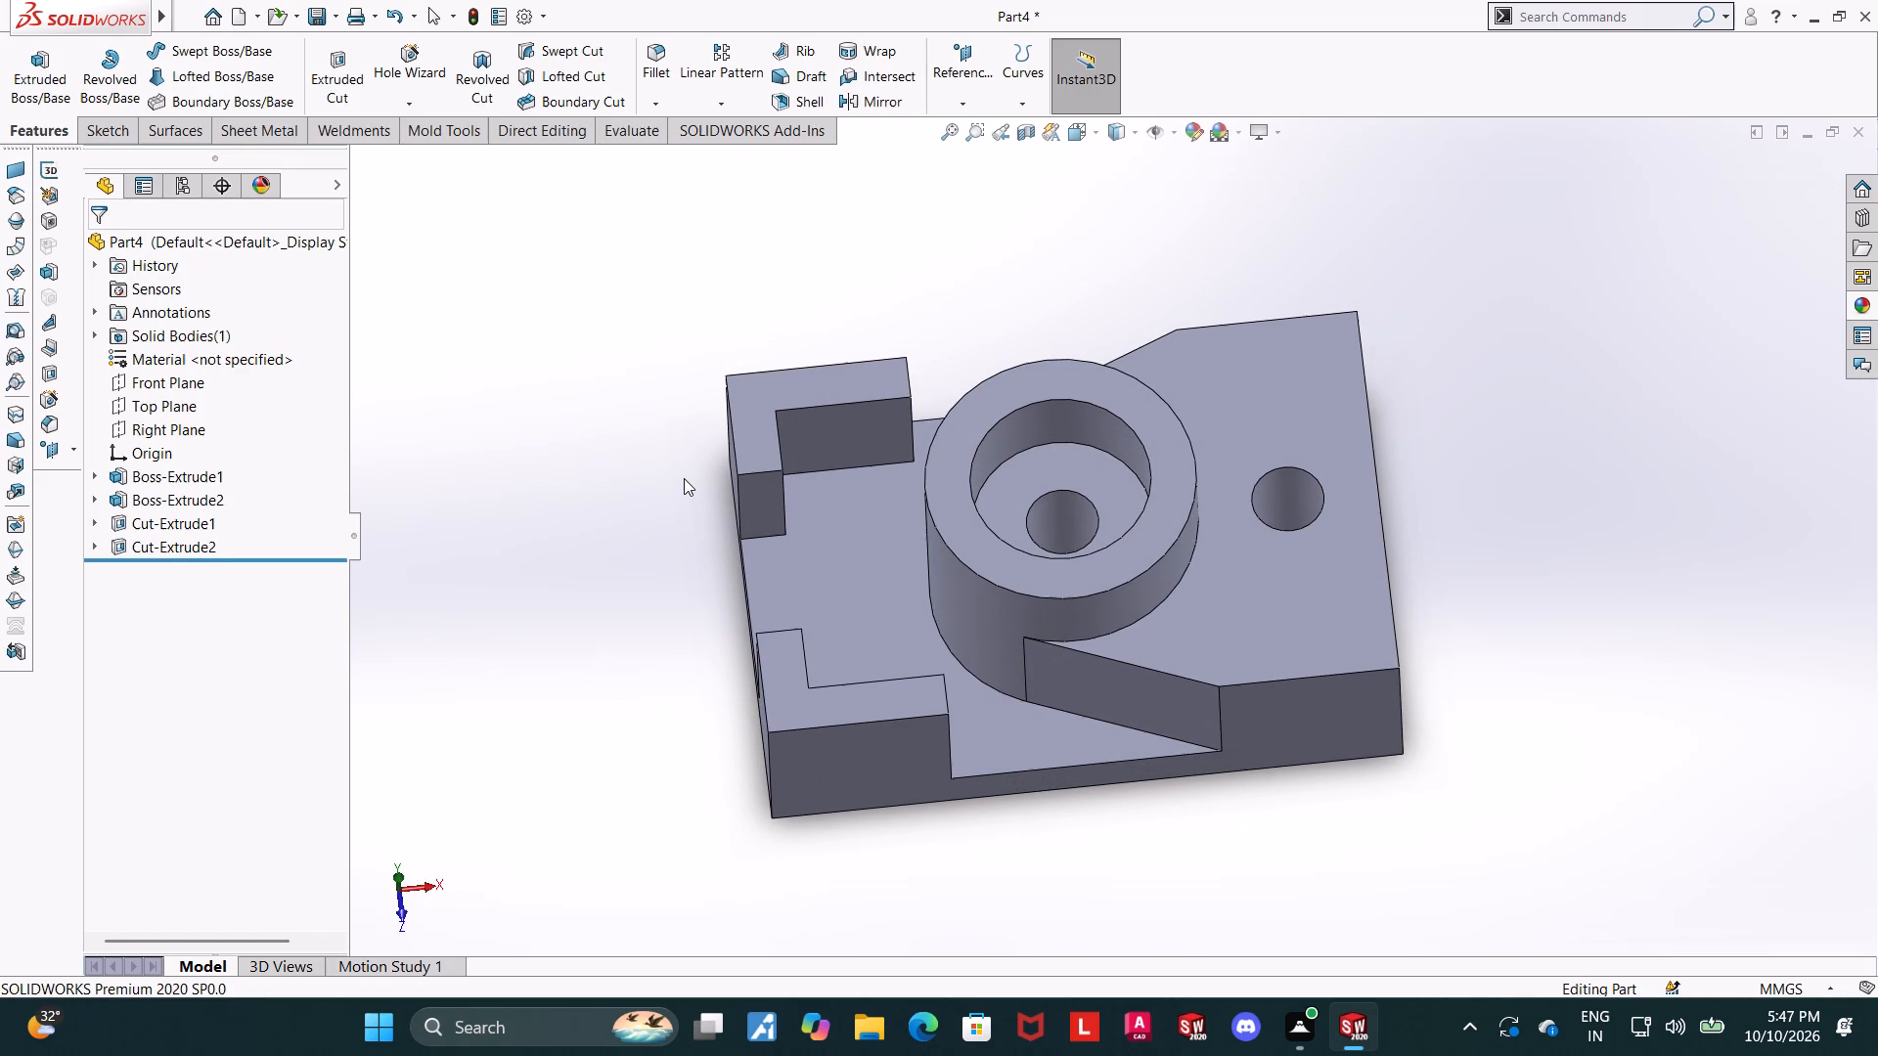
key(ctrl+7)
scroll(1004, 594, up, 3)
middle_drag(989, 639, 1177, 639)
click(1089, 129)
click(855, 548)
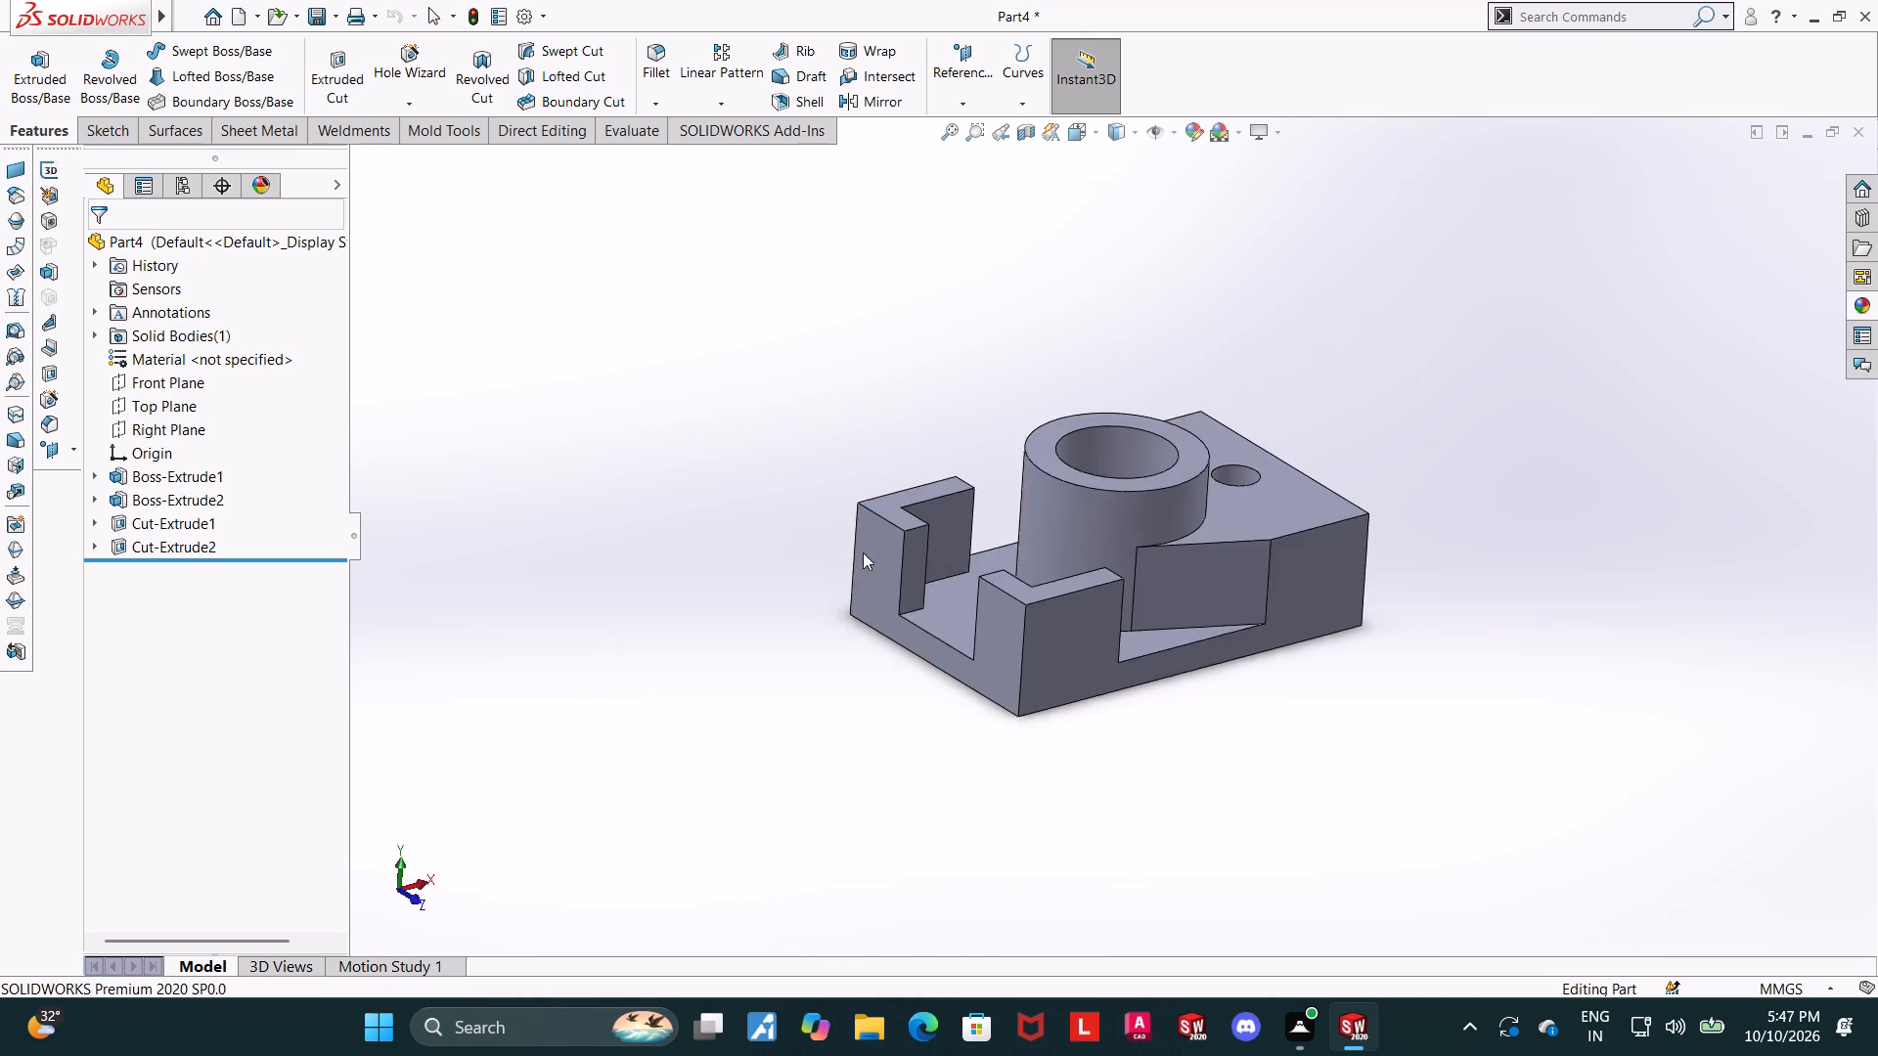
scroll(1498, 514, down, 1)
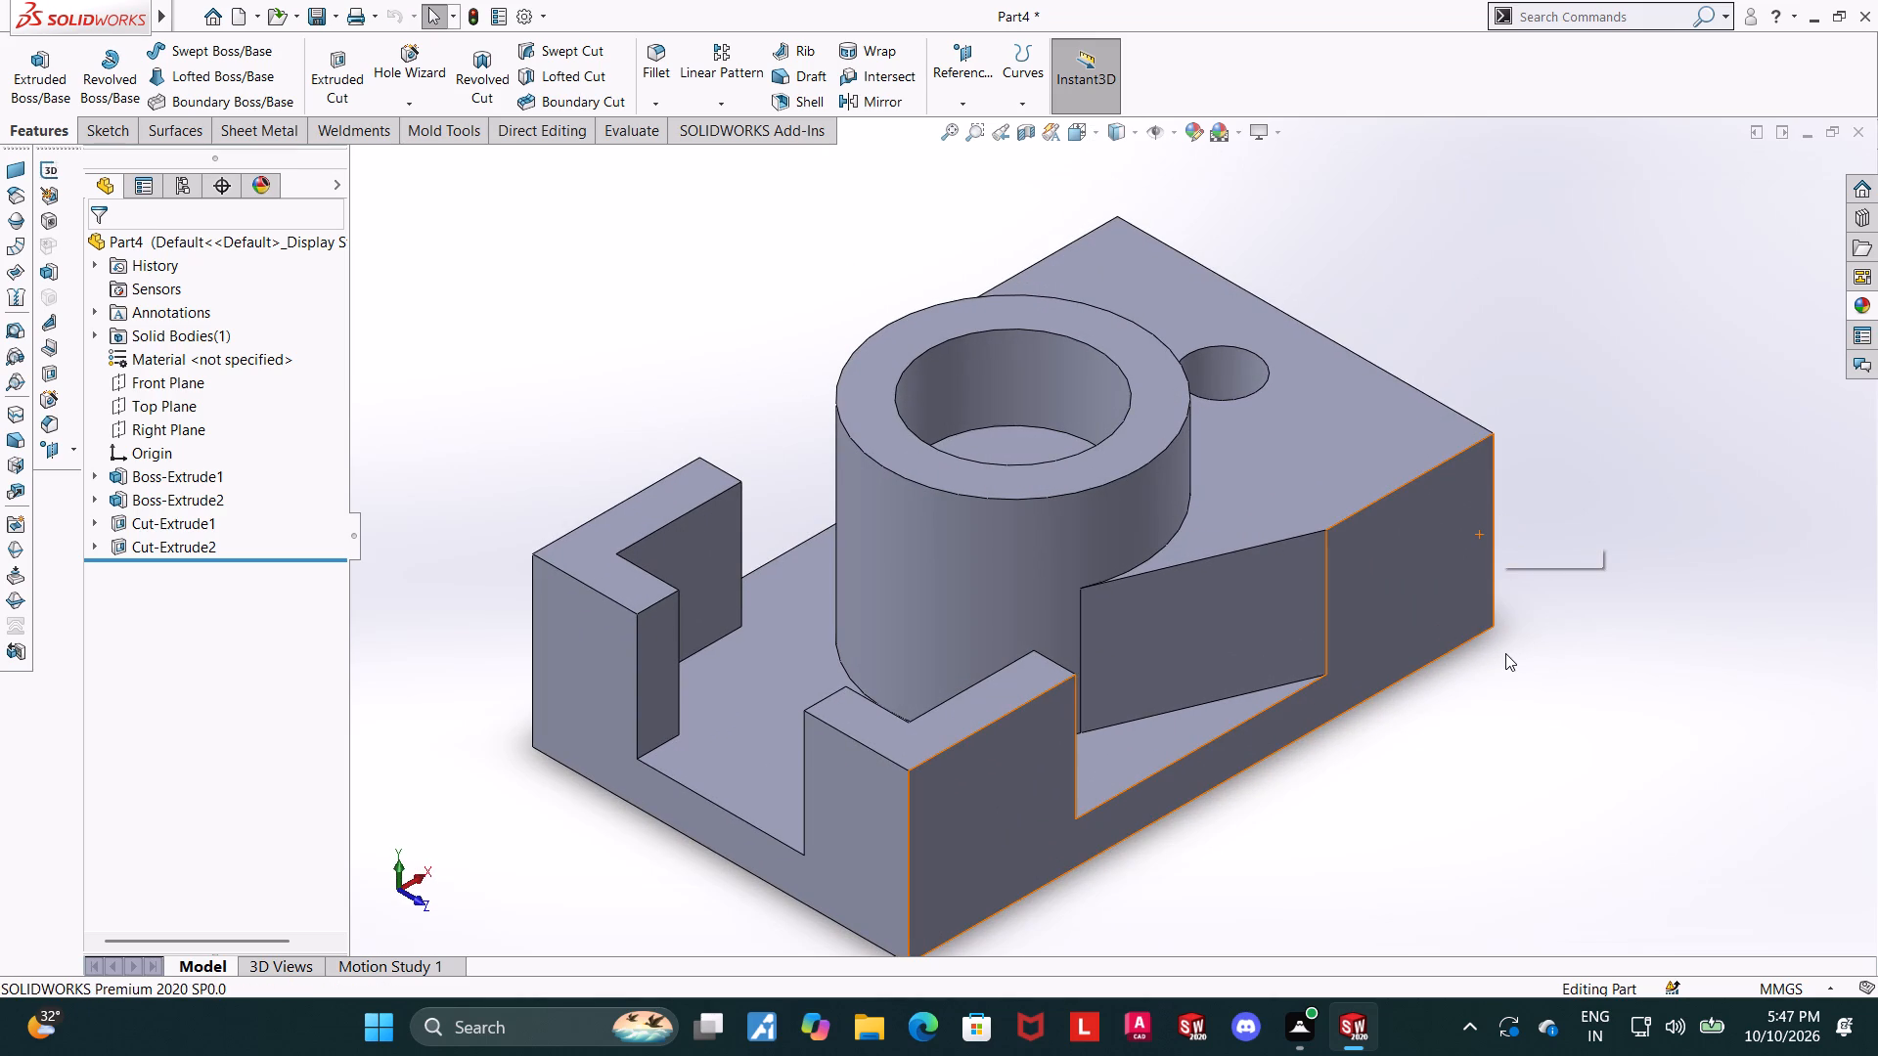
key(Escape)
key(Escape)
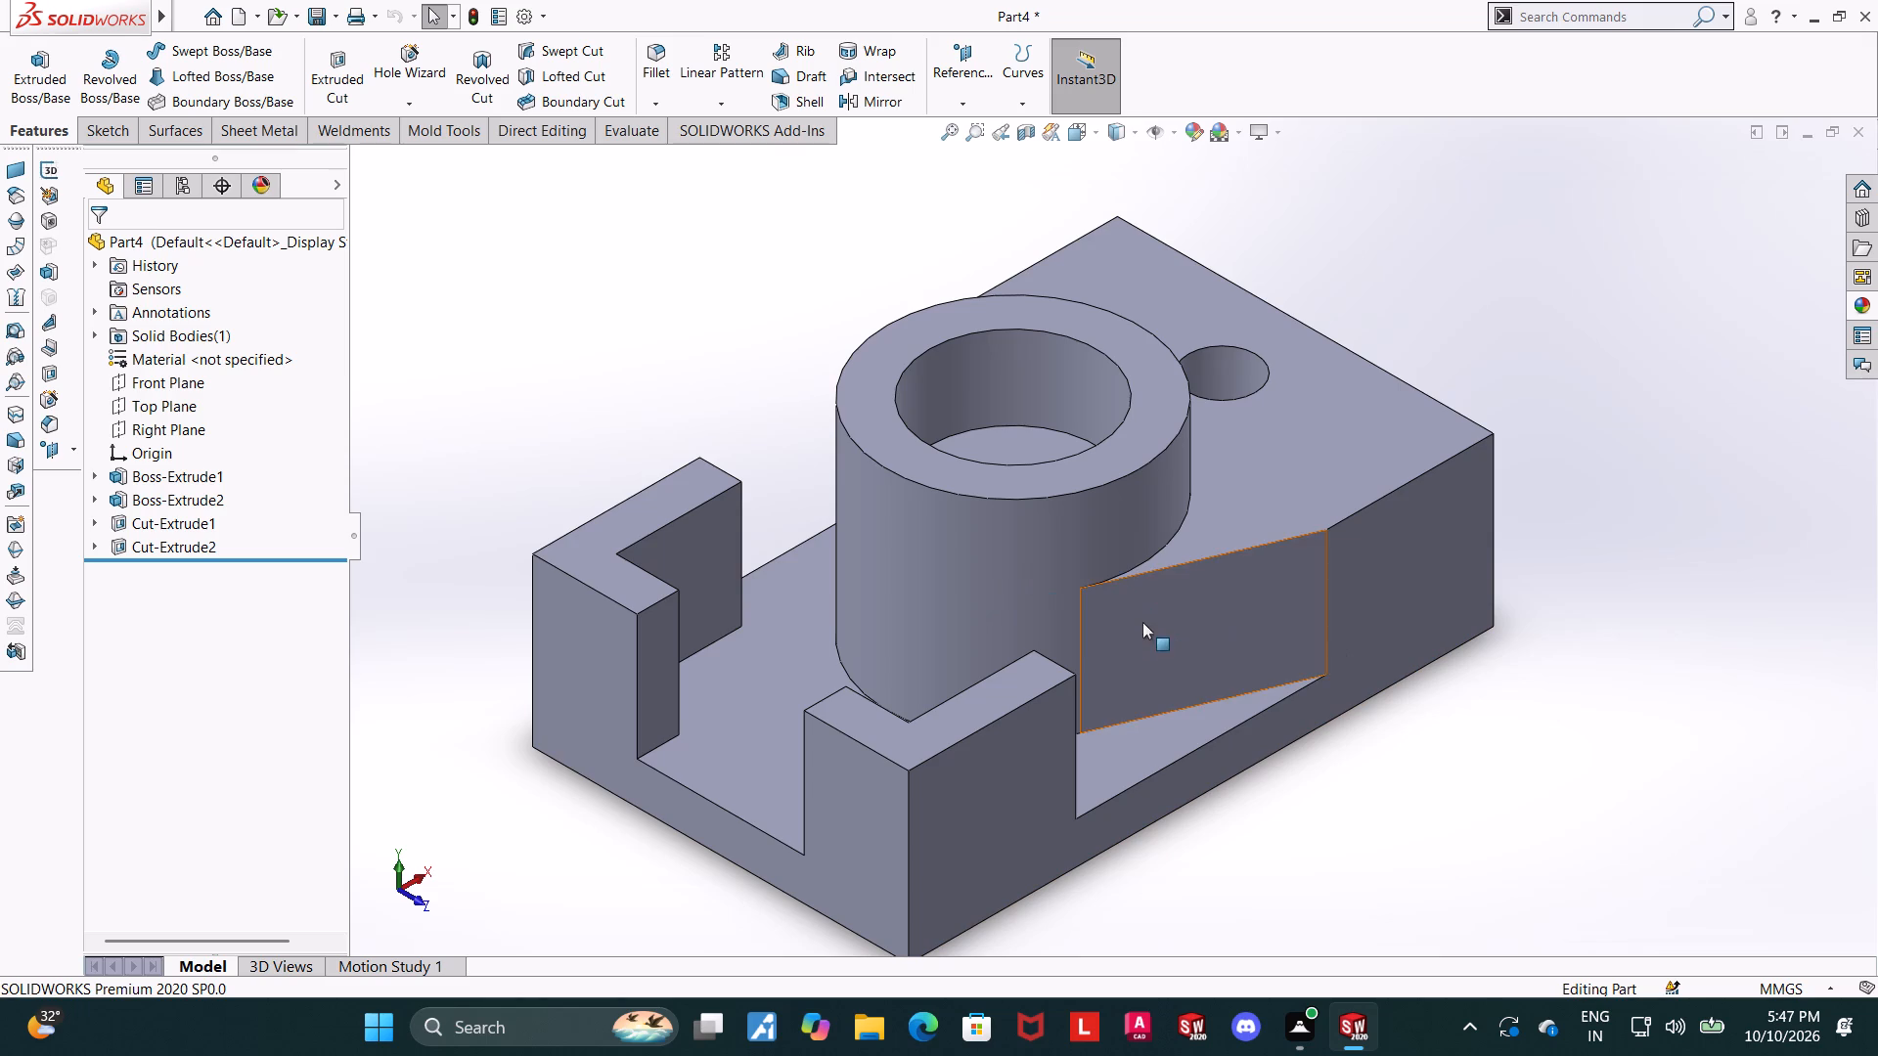
scroll(1125, 635, down, 5)
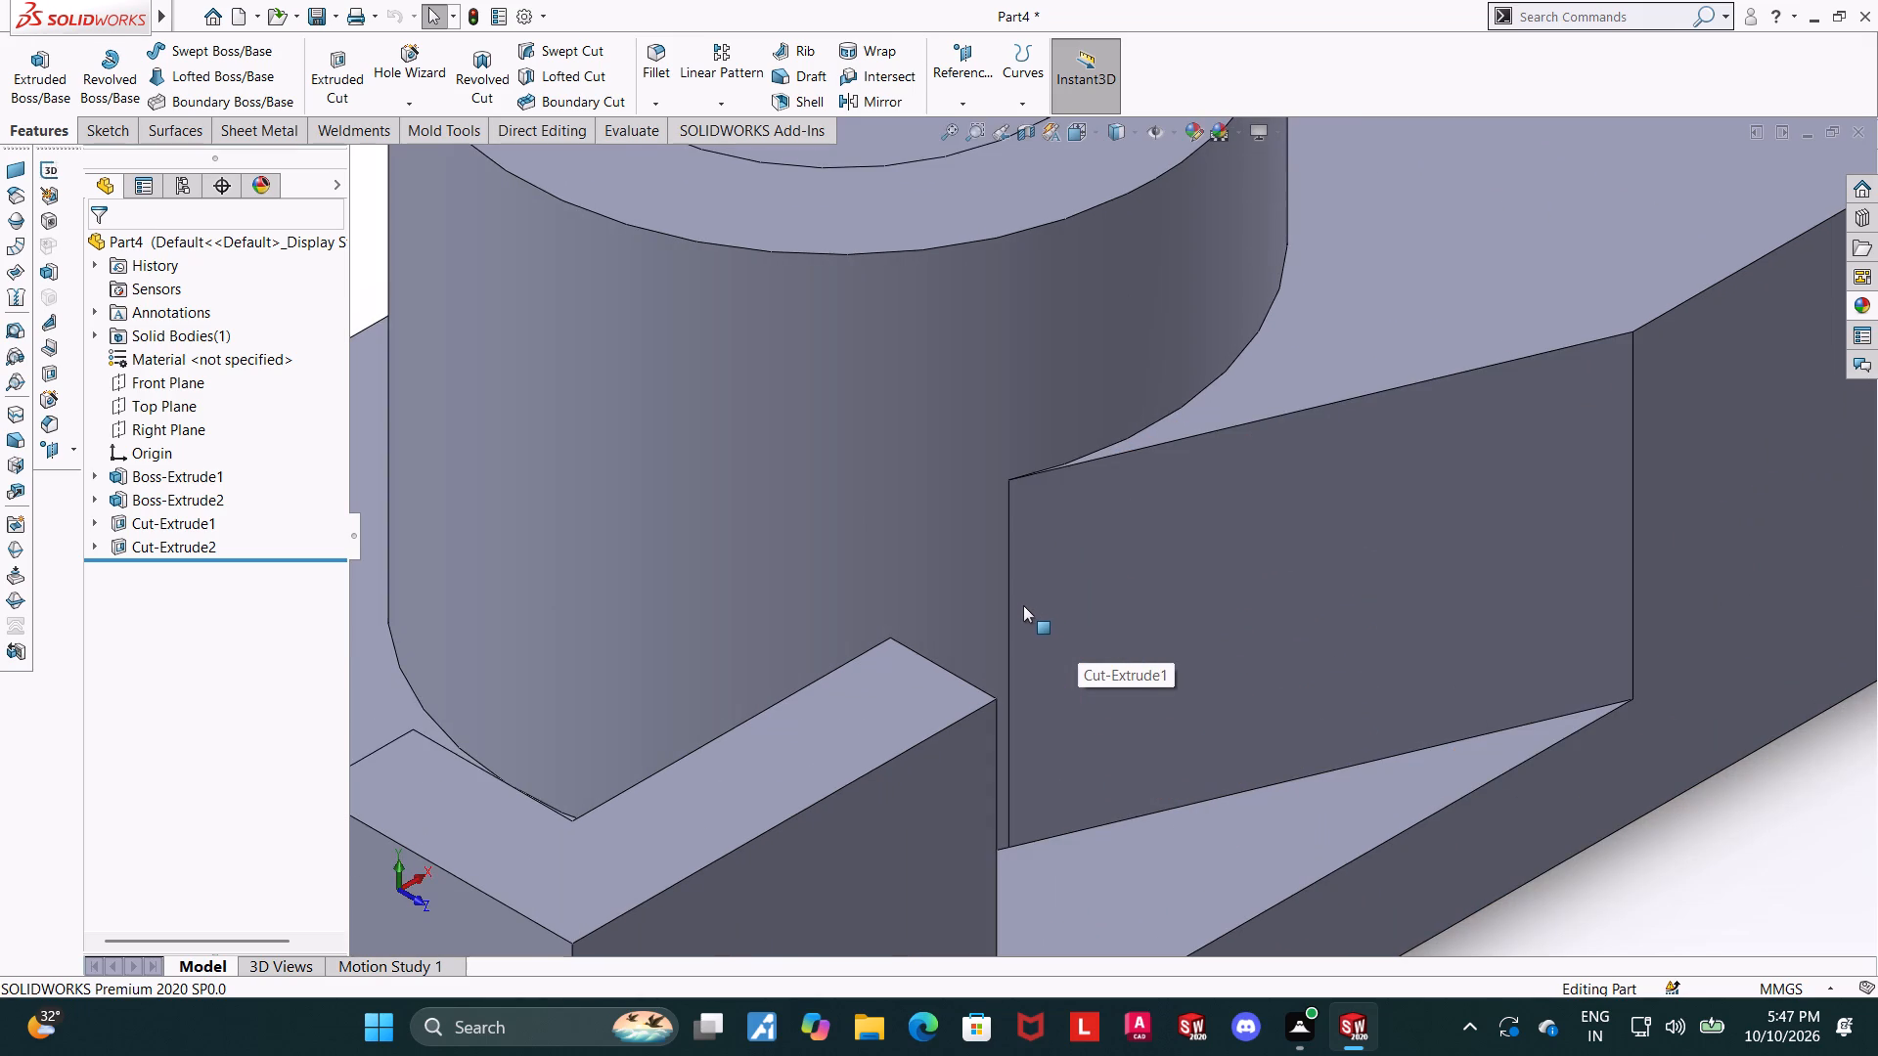
scroll(1023, 605, up, 5)
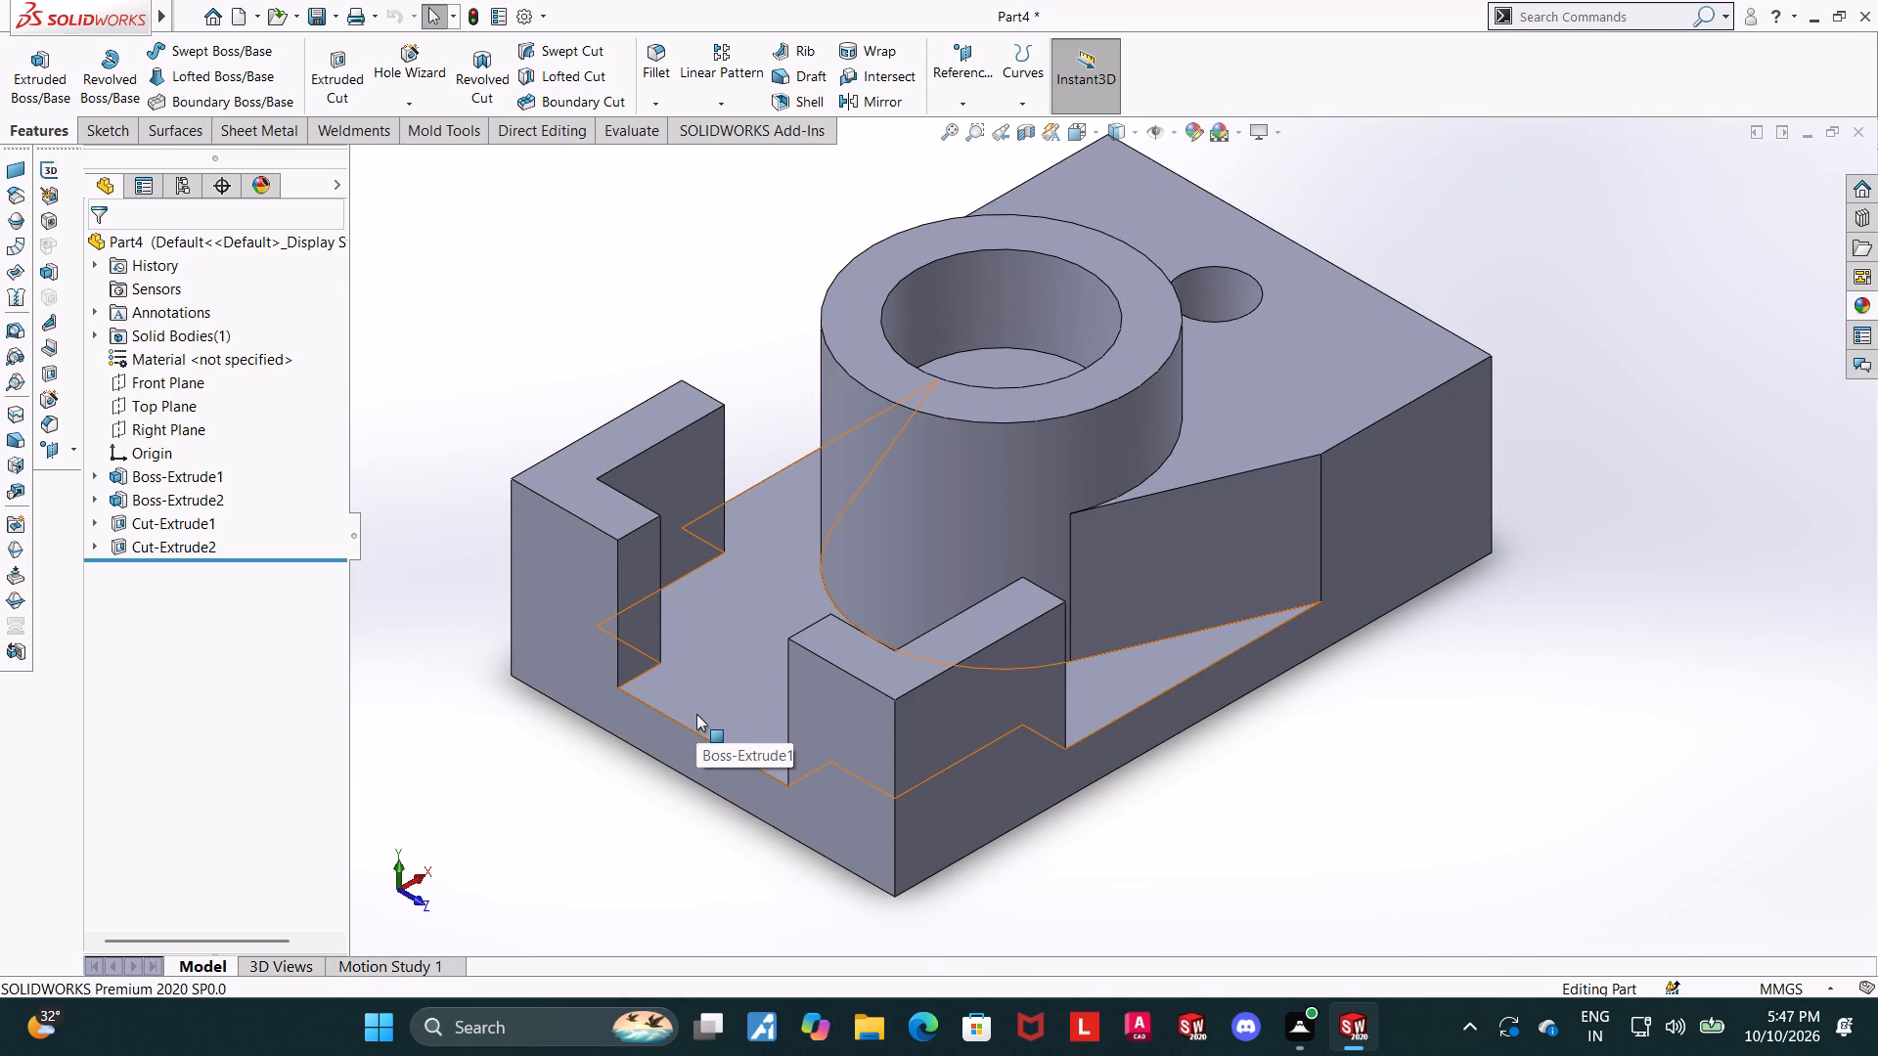
Open the sketch of the two-hole cut for editing, viewed normal to its plane.
click(200, 552)
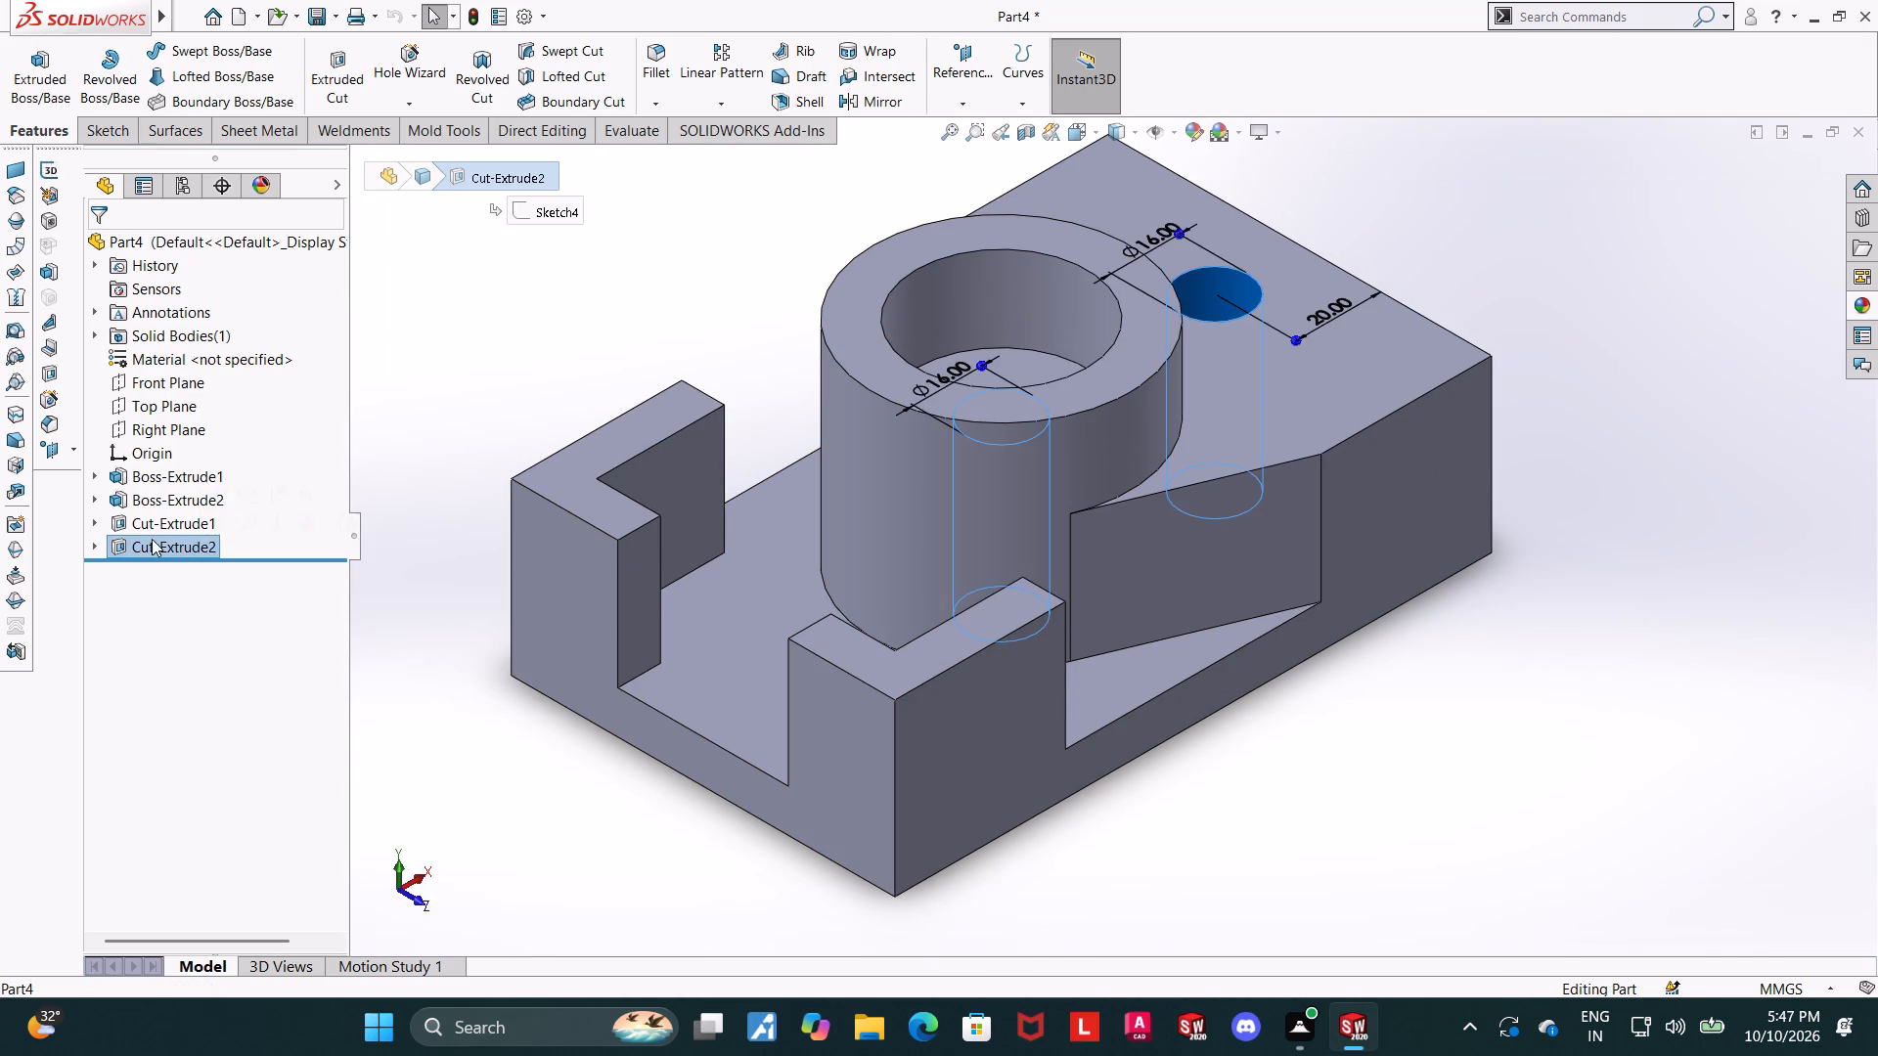
click(94, 541)
click(155, 564)
click(167, 513)
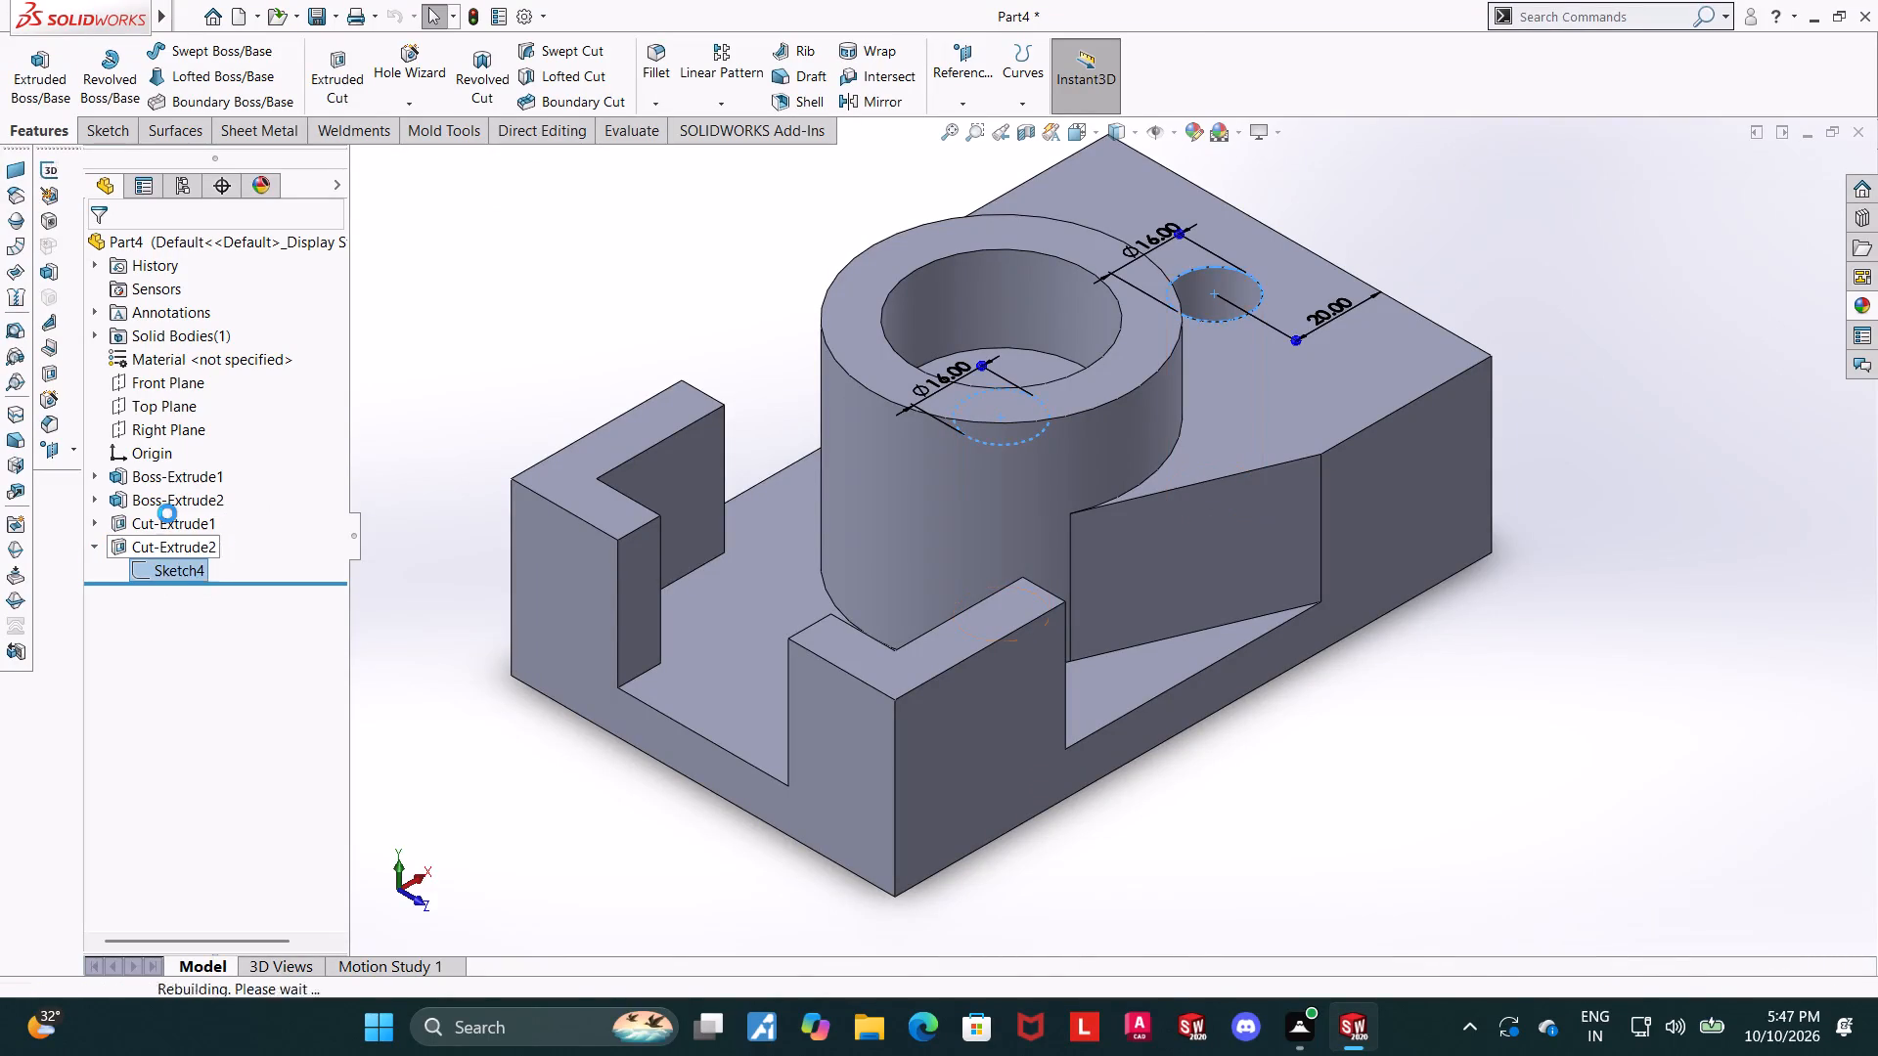
click(184, 574)
click(242, 540)
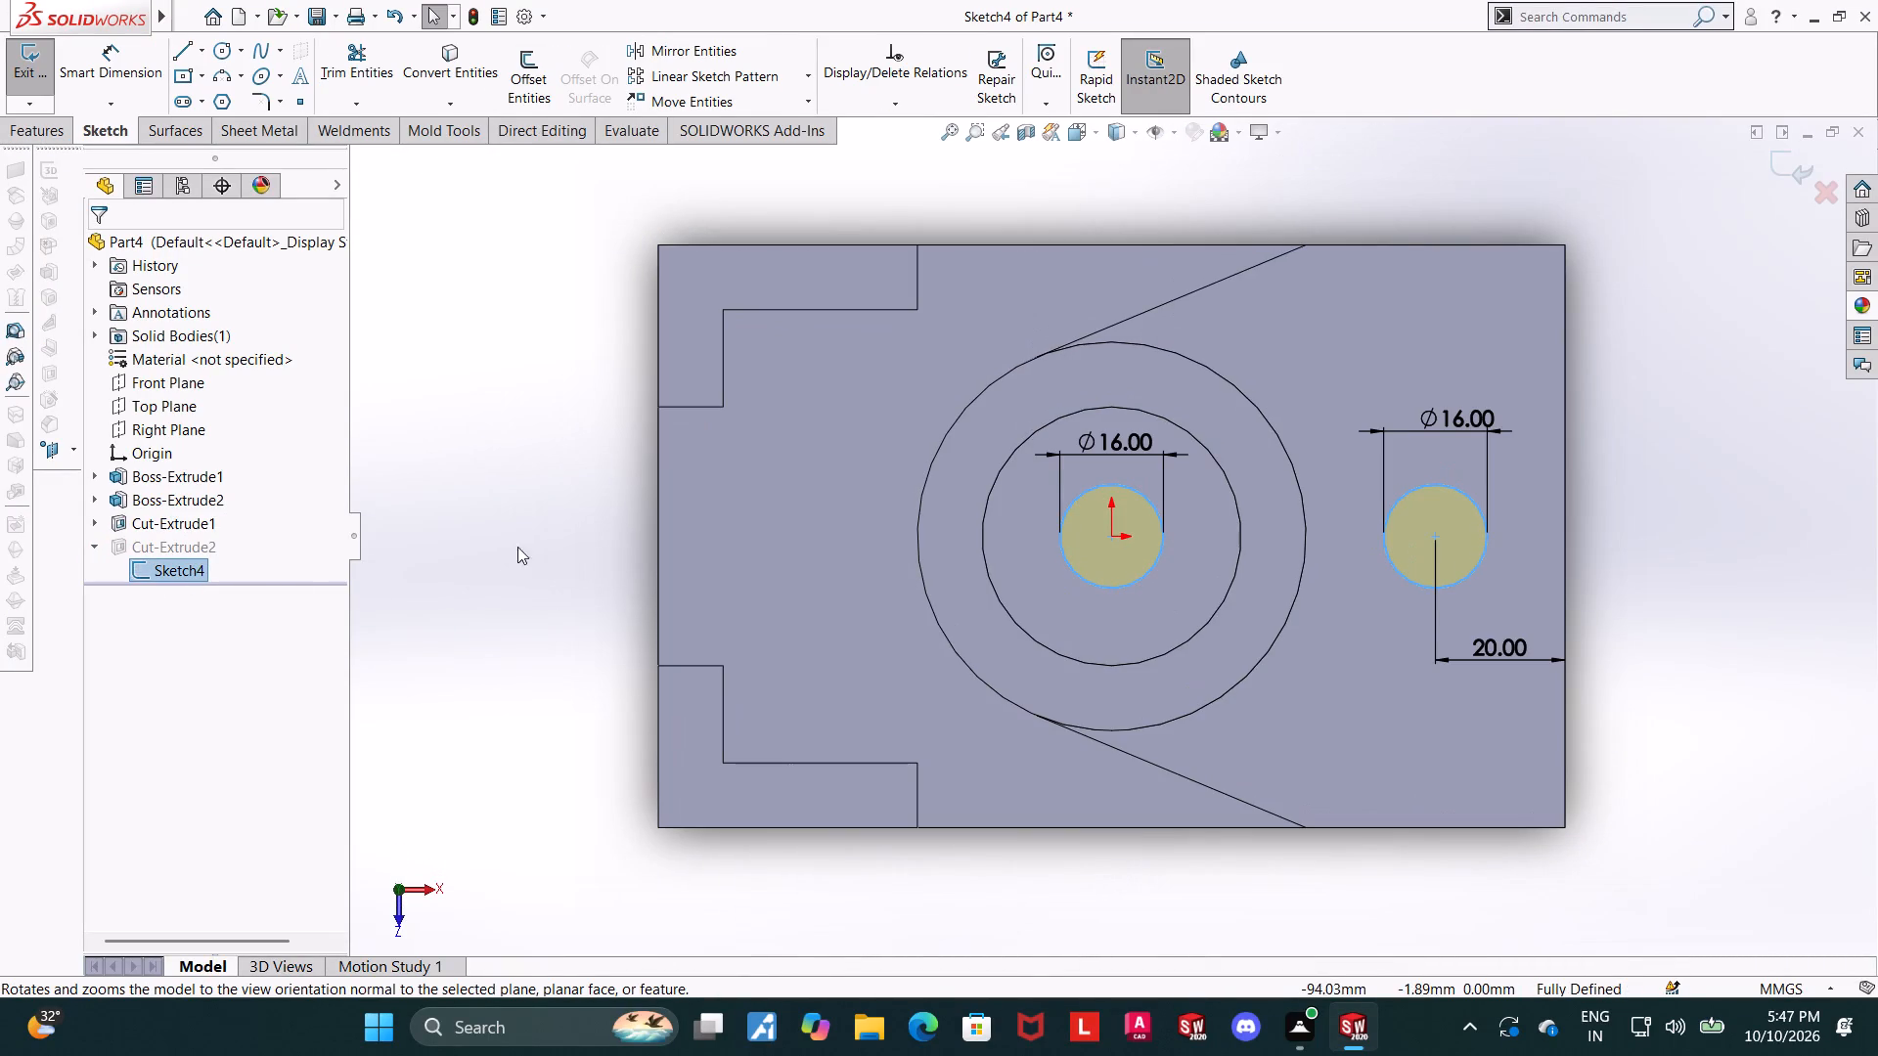
Sketch a corner rectangle about 11 x 18 mm starting on the block's short edge on the -X side.
click(200, 84)
click(203, 100)
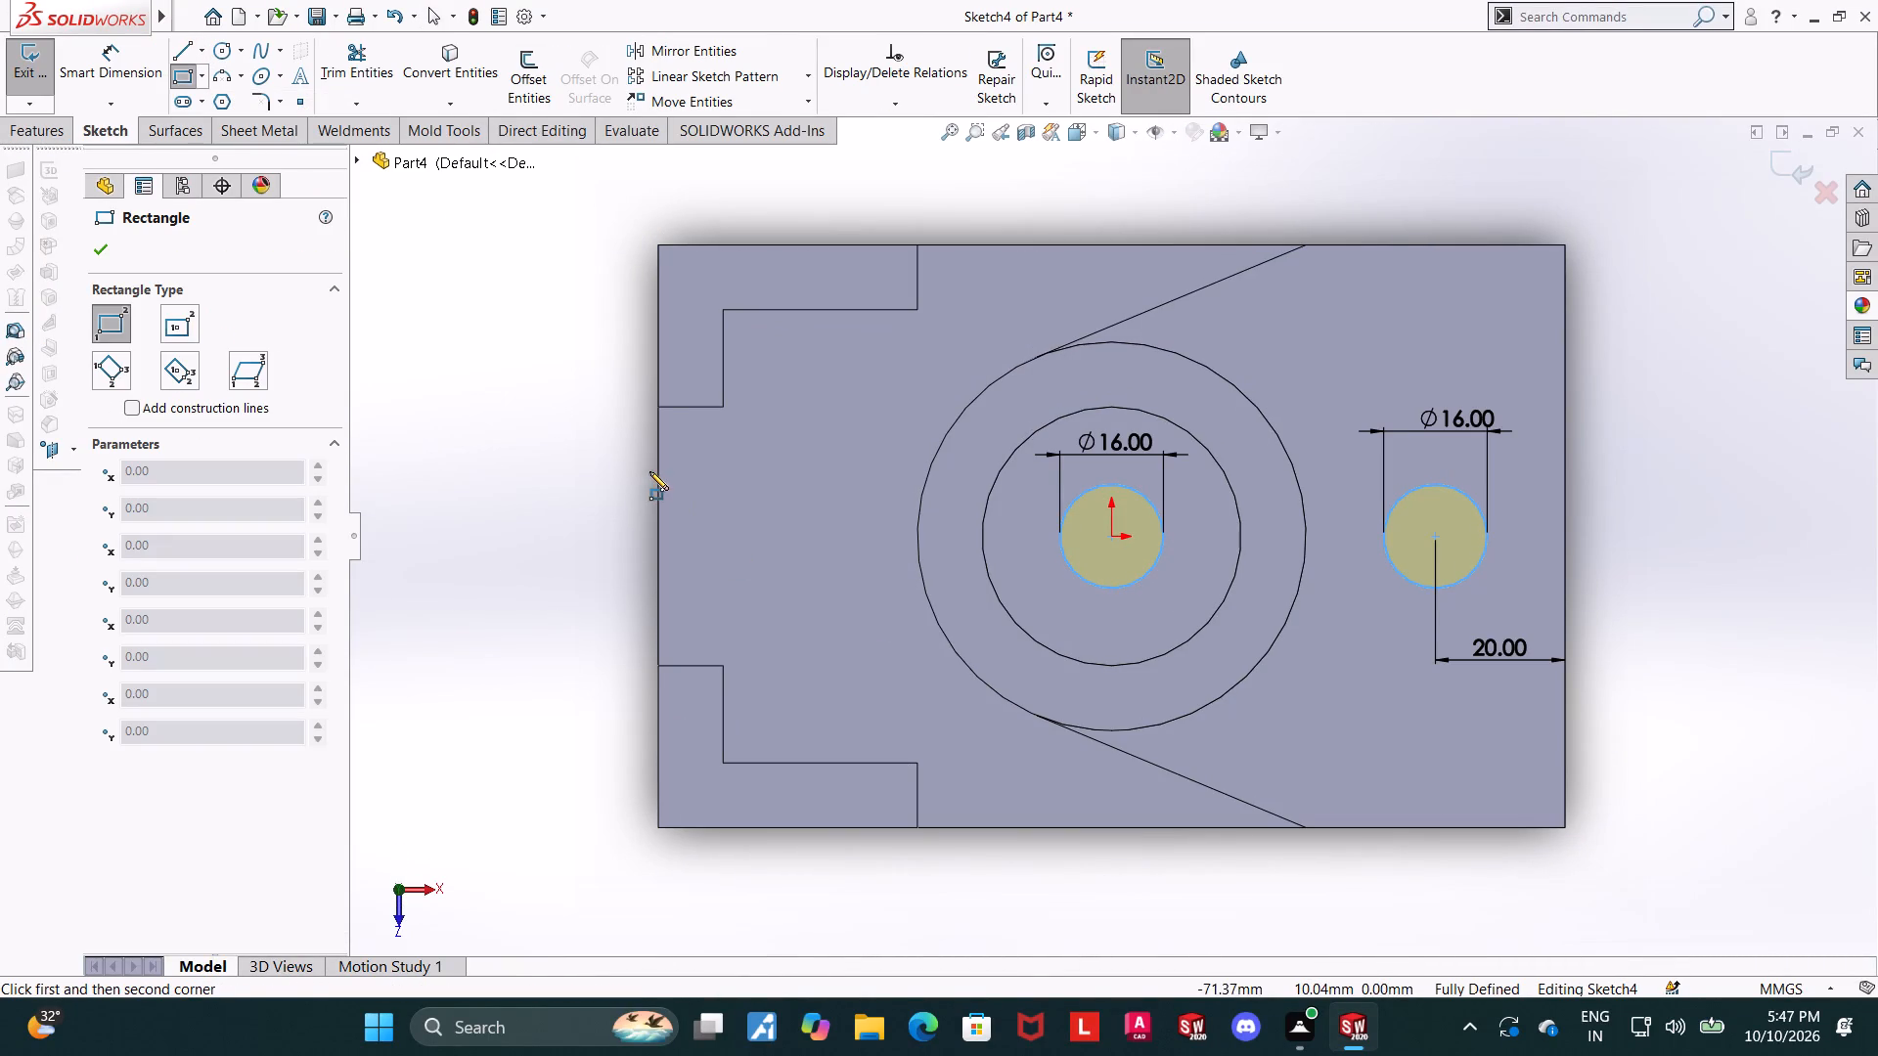
click(654, 471)
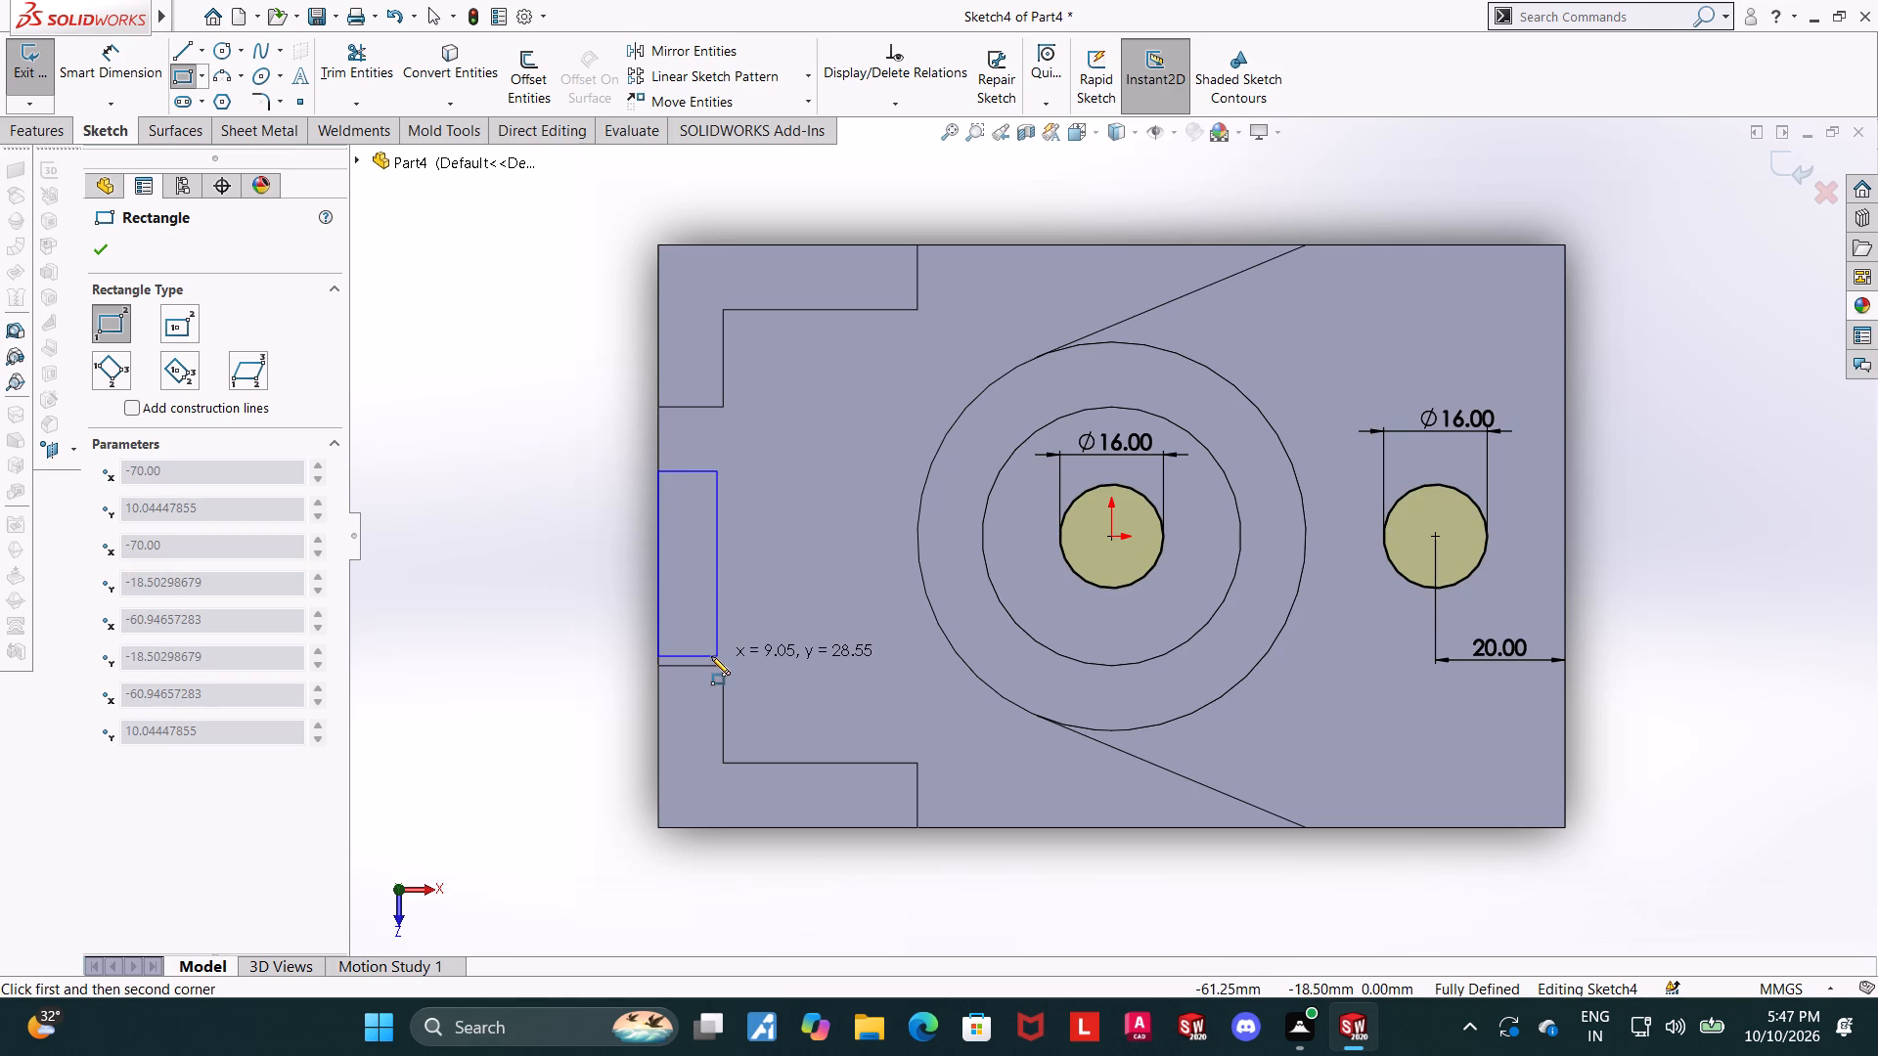
click(730, 588)
key(Escape)
key(Escape)
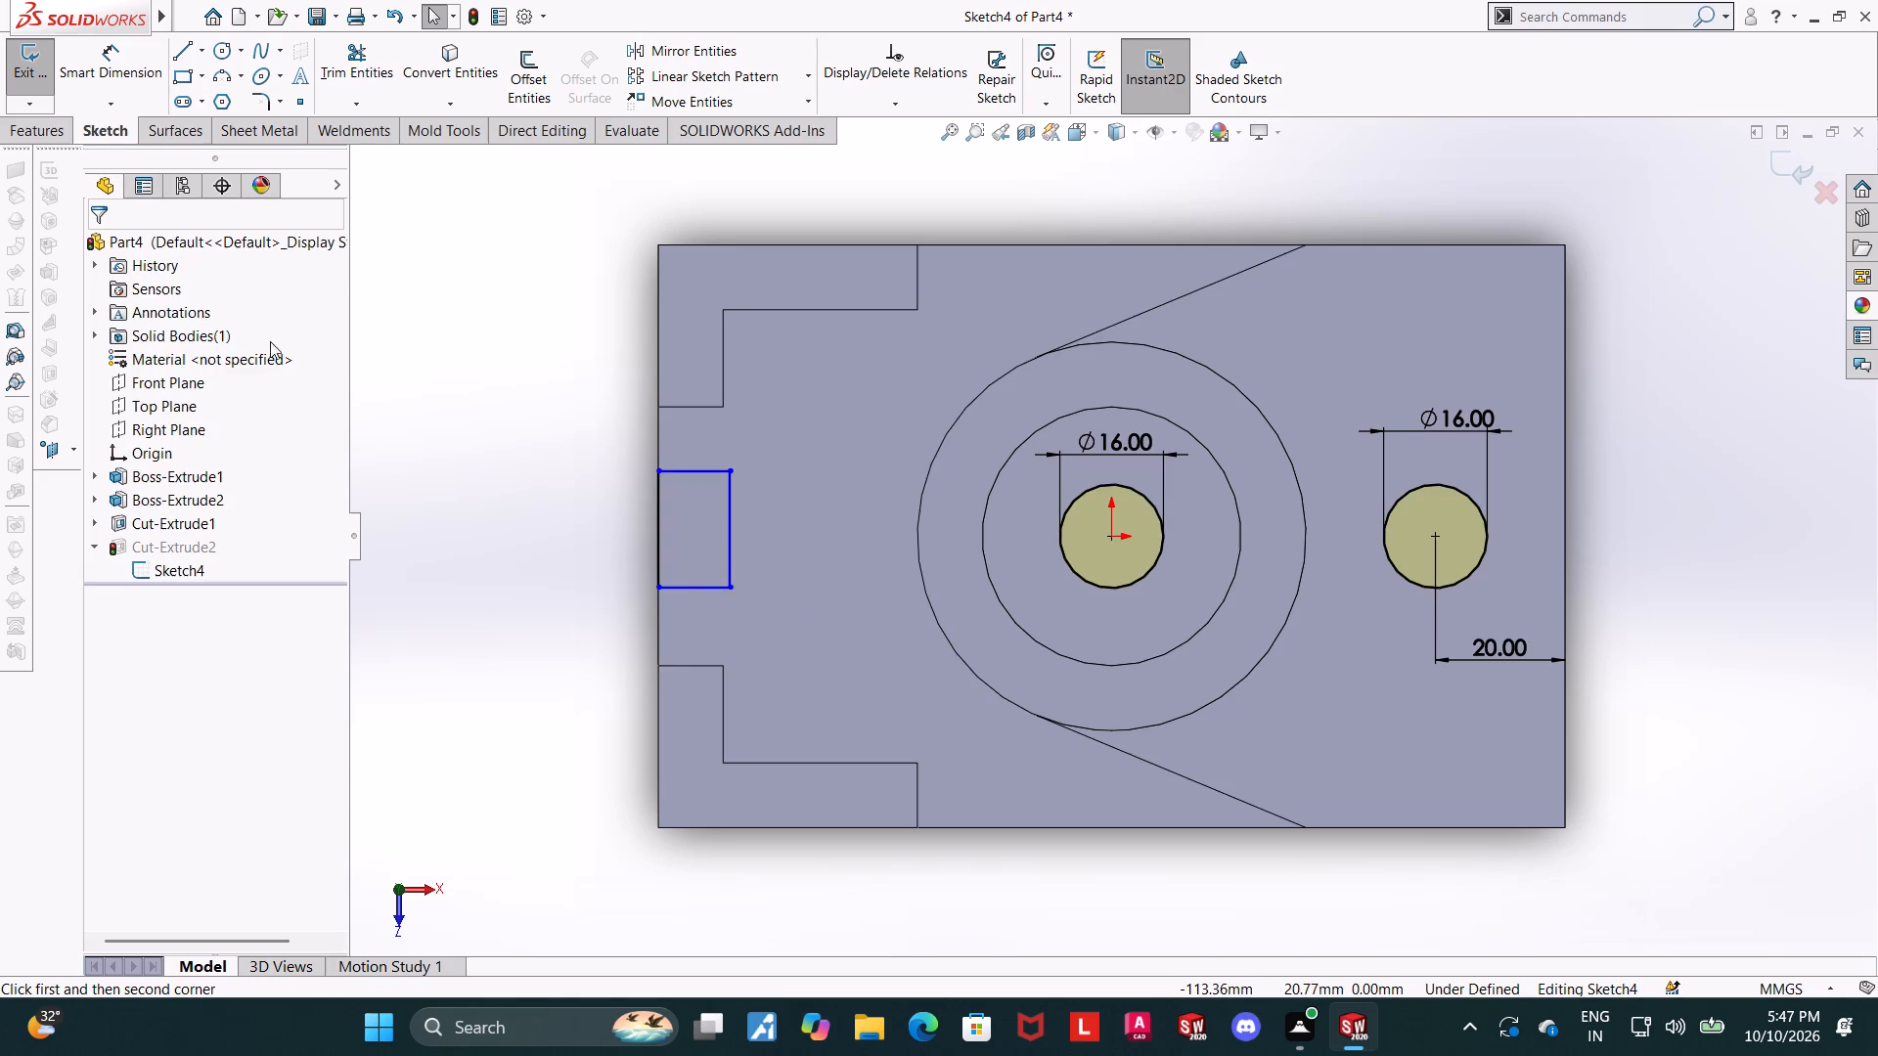
Dimension the rectangle's side along the block's short edge to 40 mm.
click(97, 66)
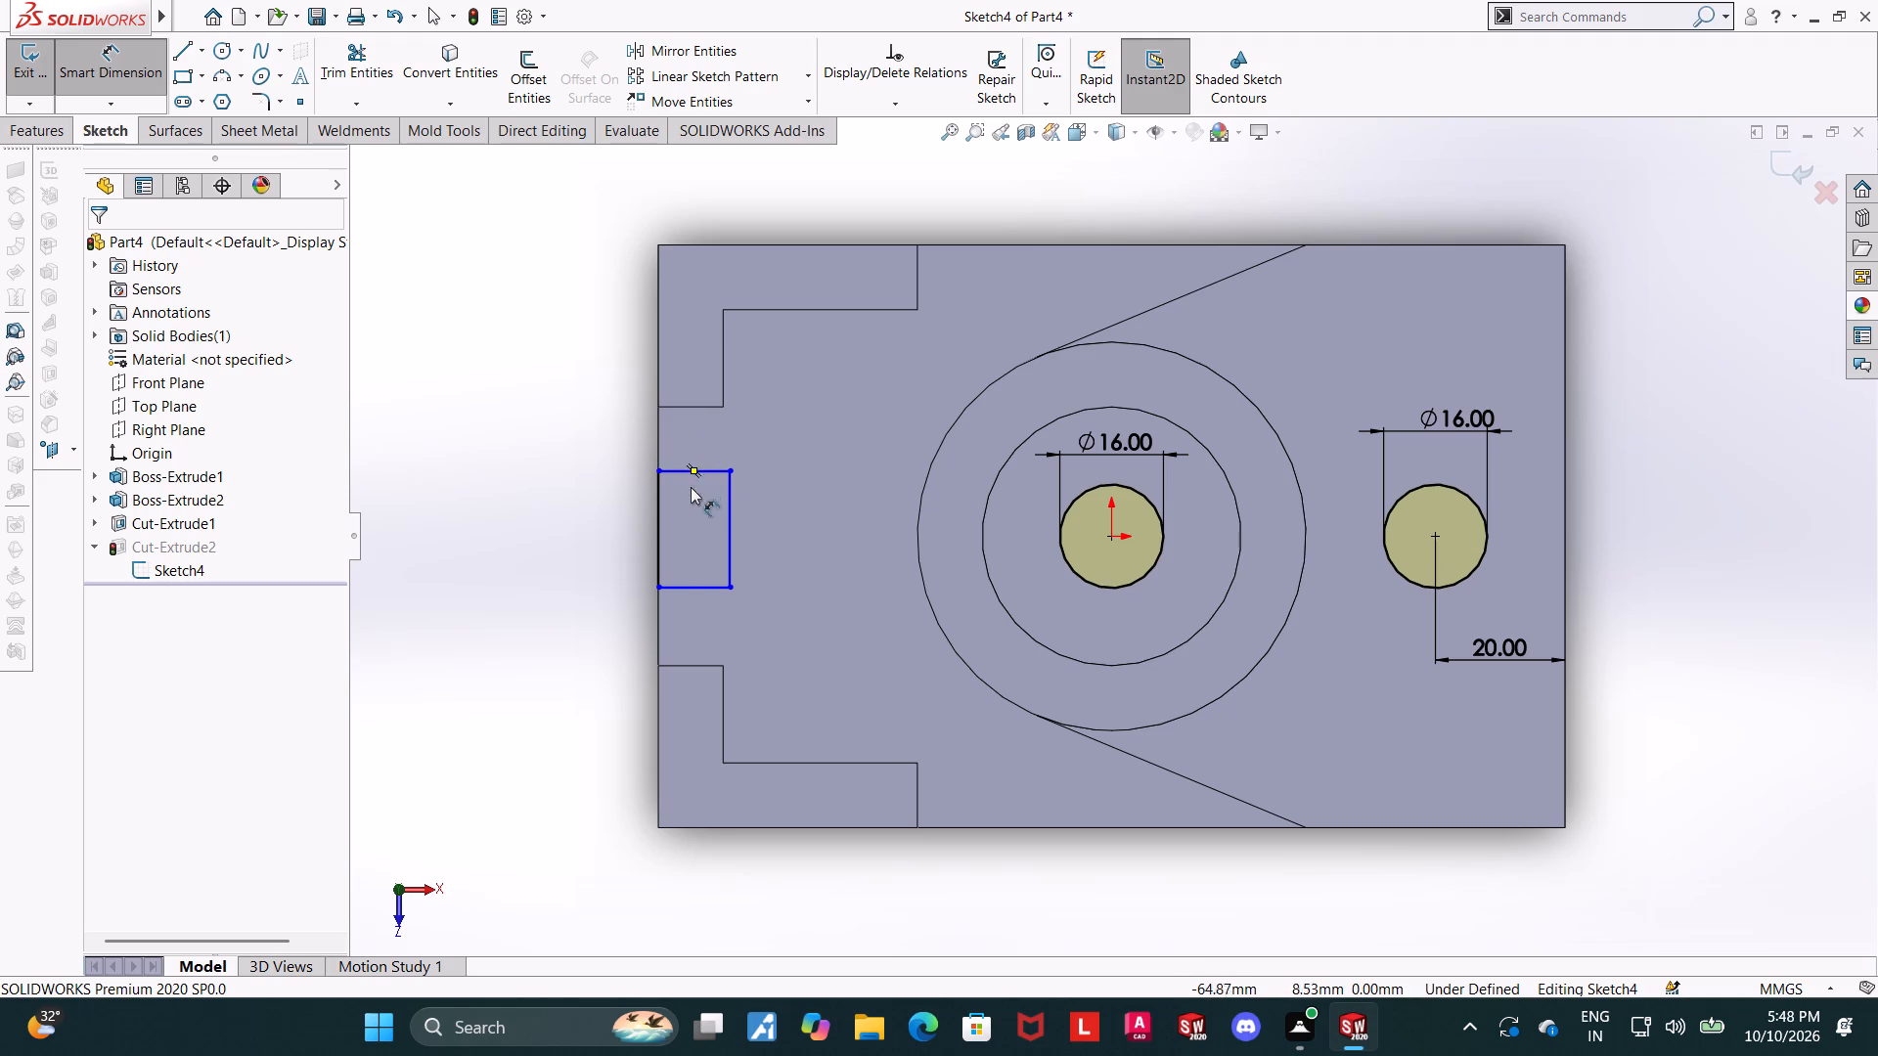
click(662, 556)
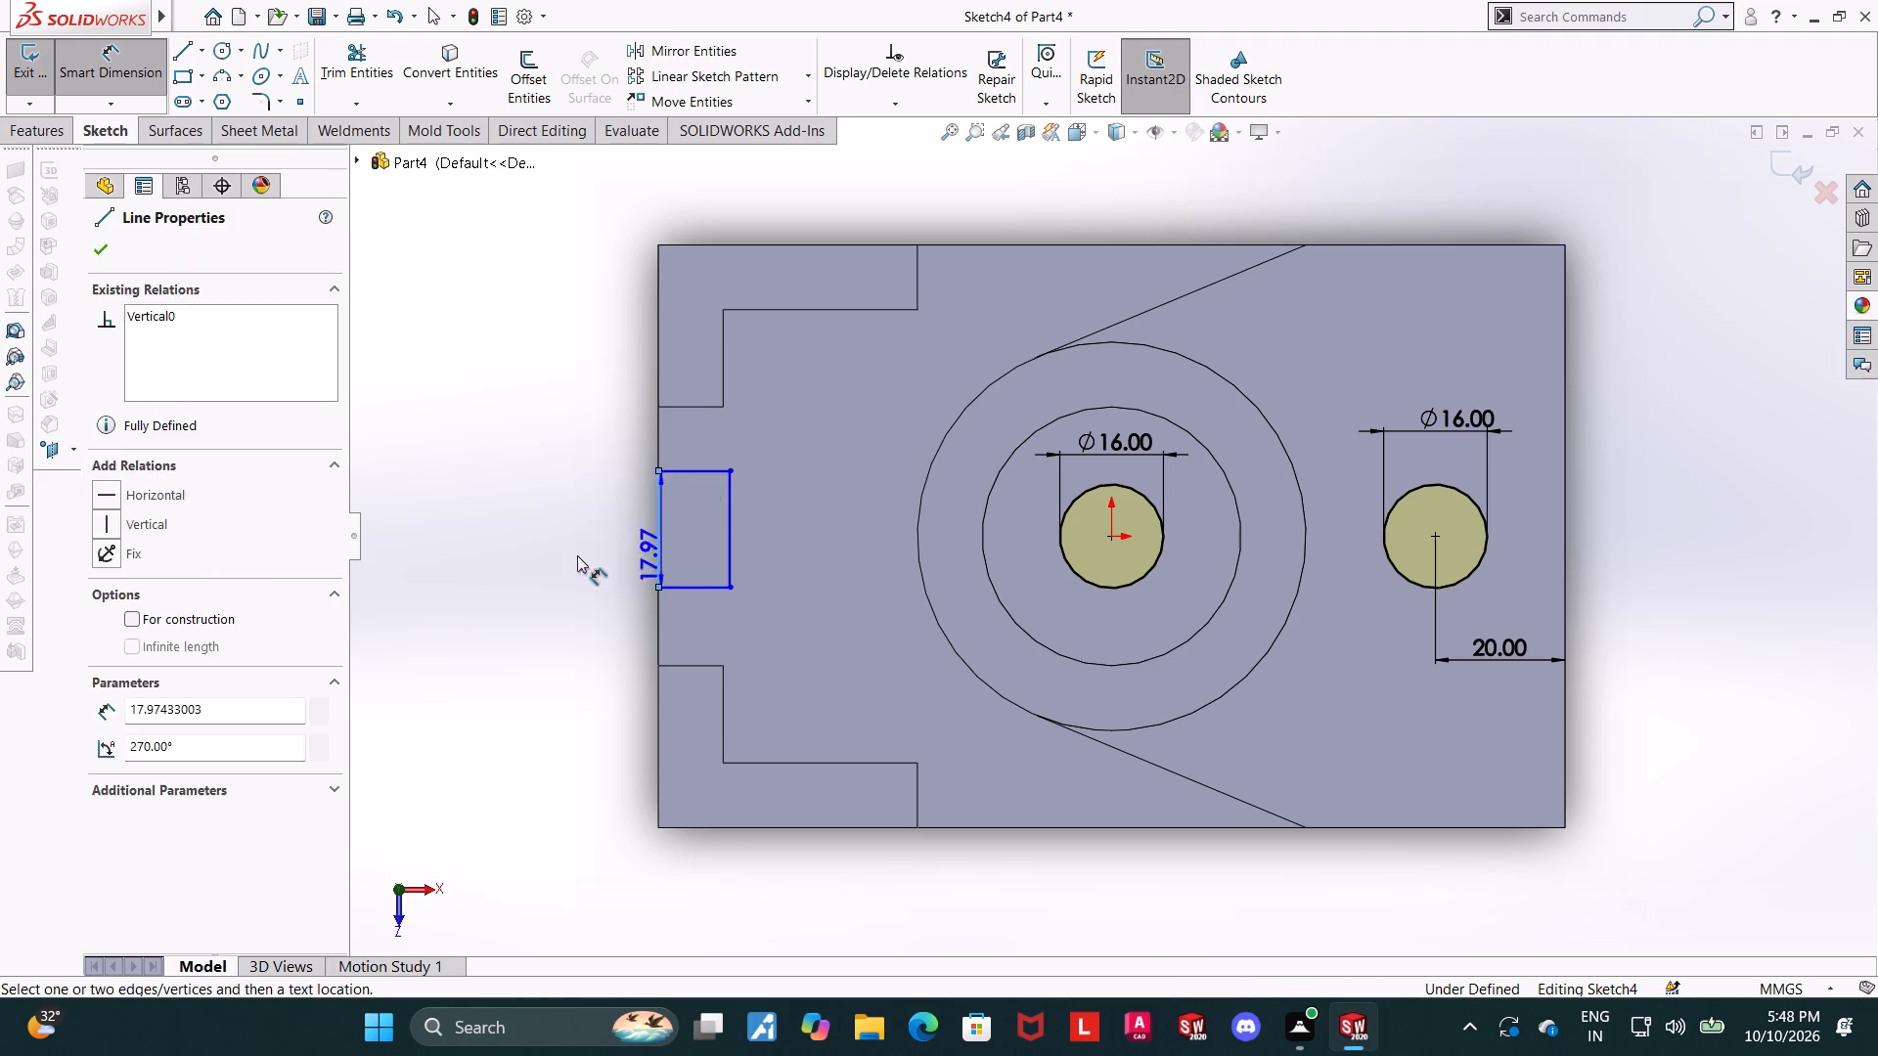
click(571, 555)
text(40)
key(Return)
key(Escape)
key(Escape)
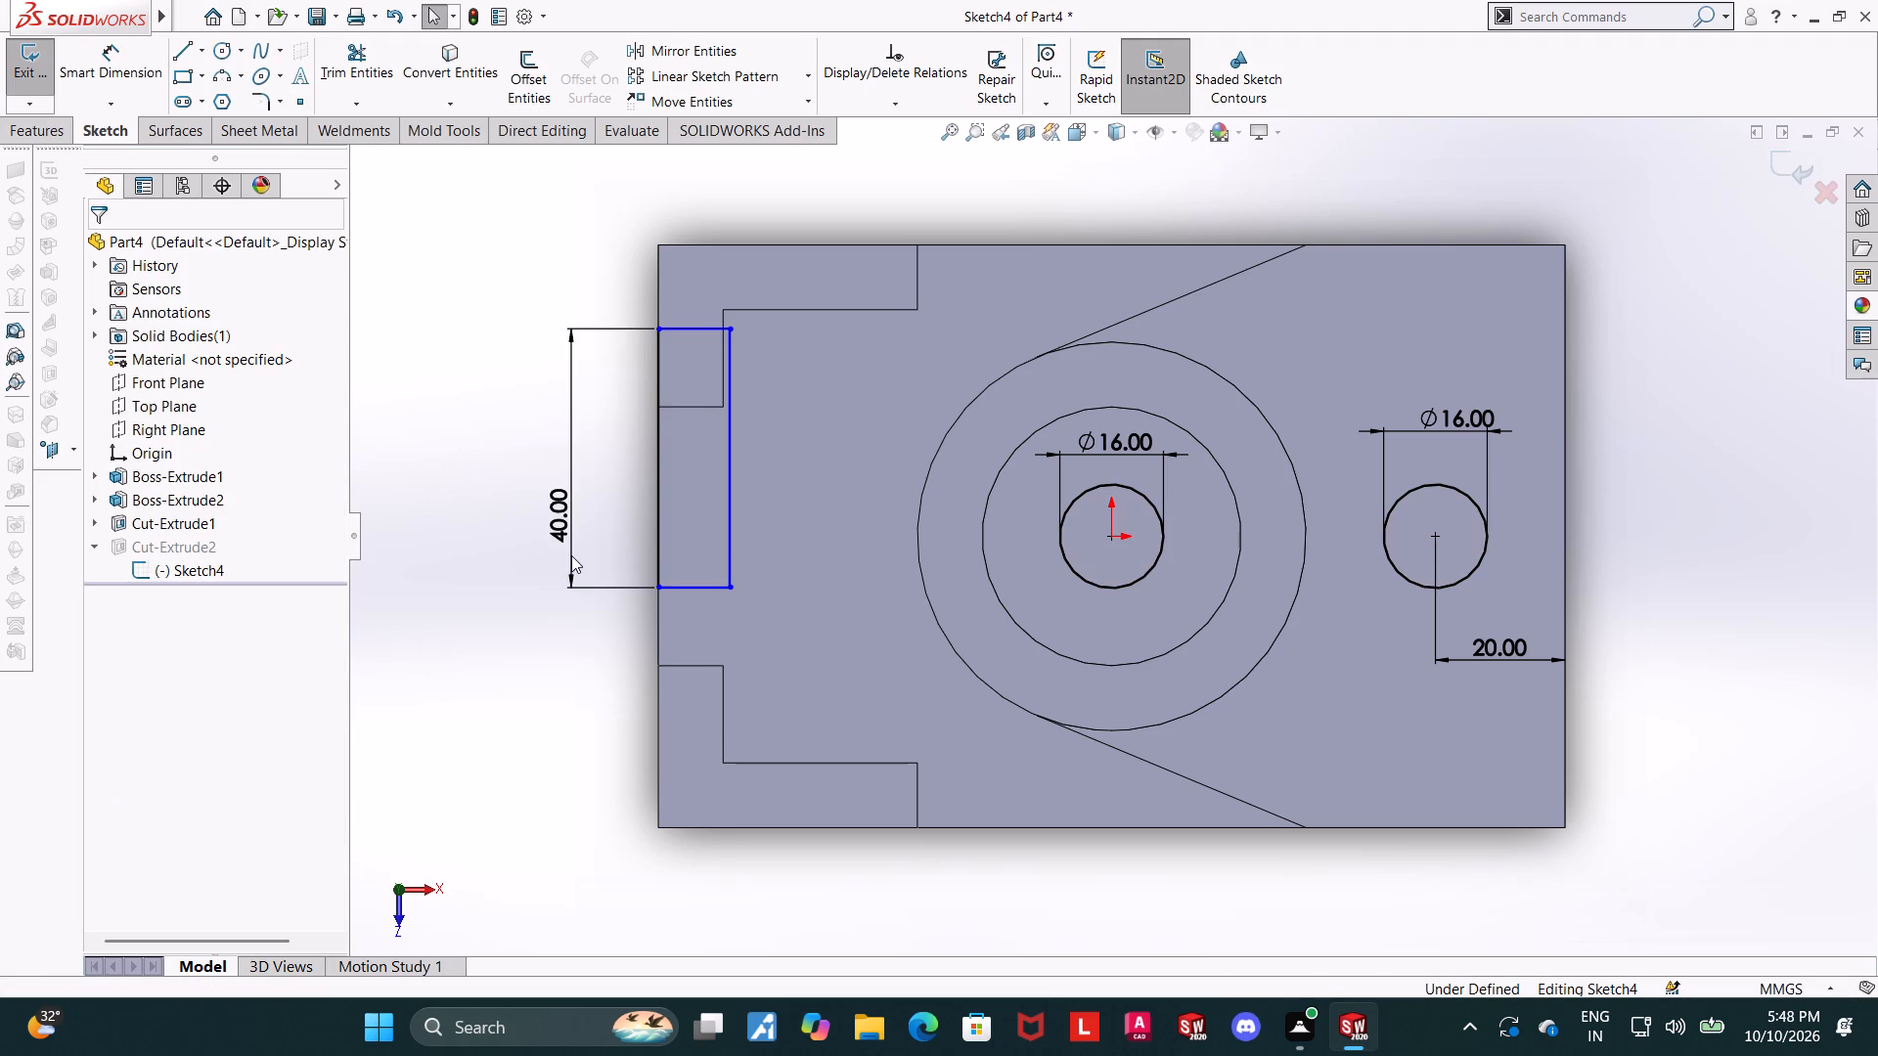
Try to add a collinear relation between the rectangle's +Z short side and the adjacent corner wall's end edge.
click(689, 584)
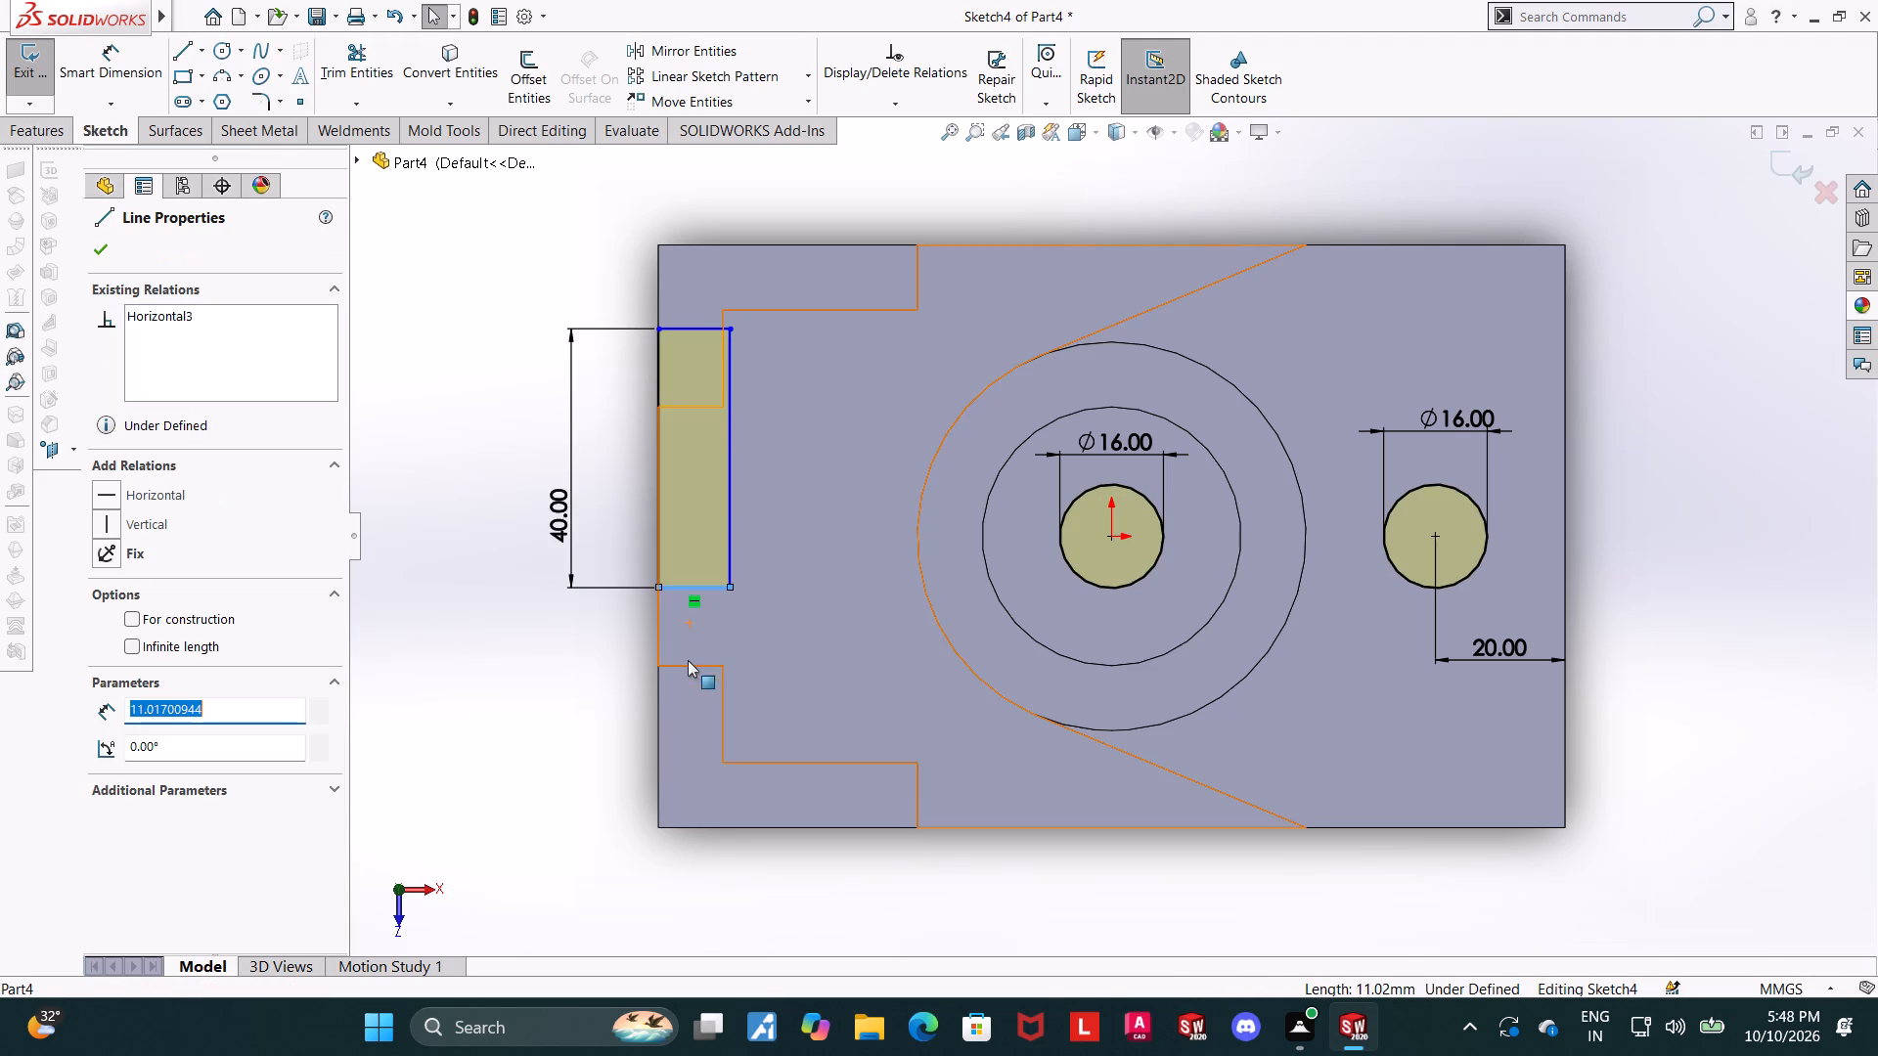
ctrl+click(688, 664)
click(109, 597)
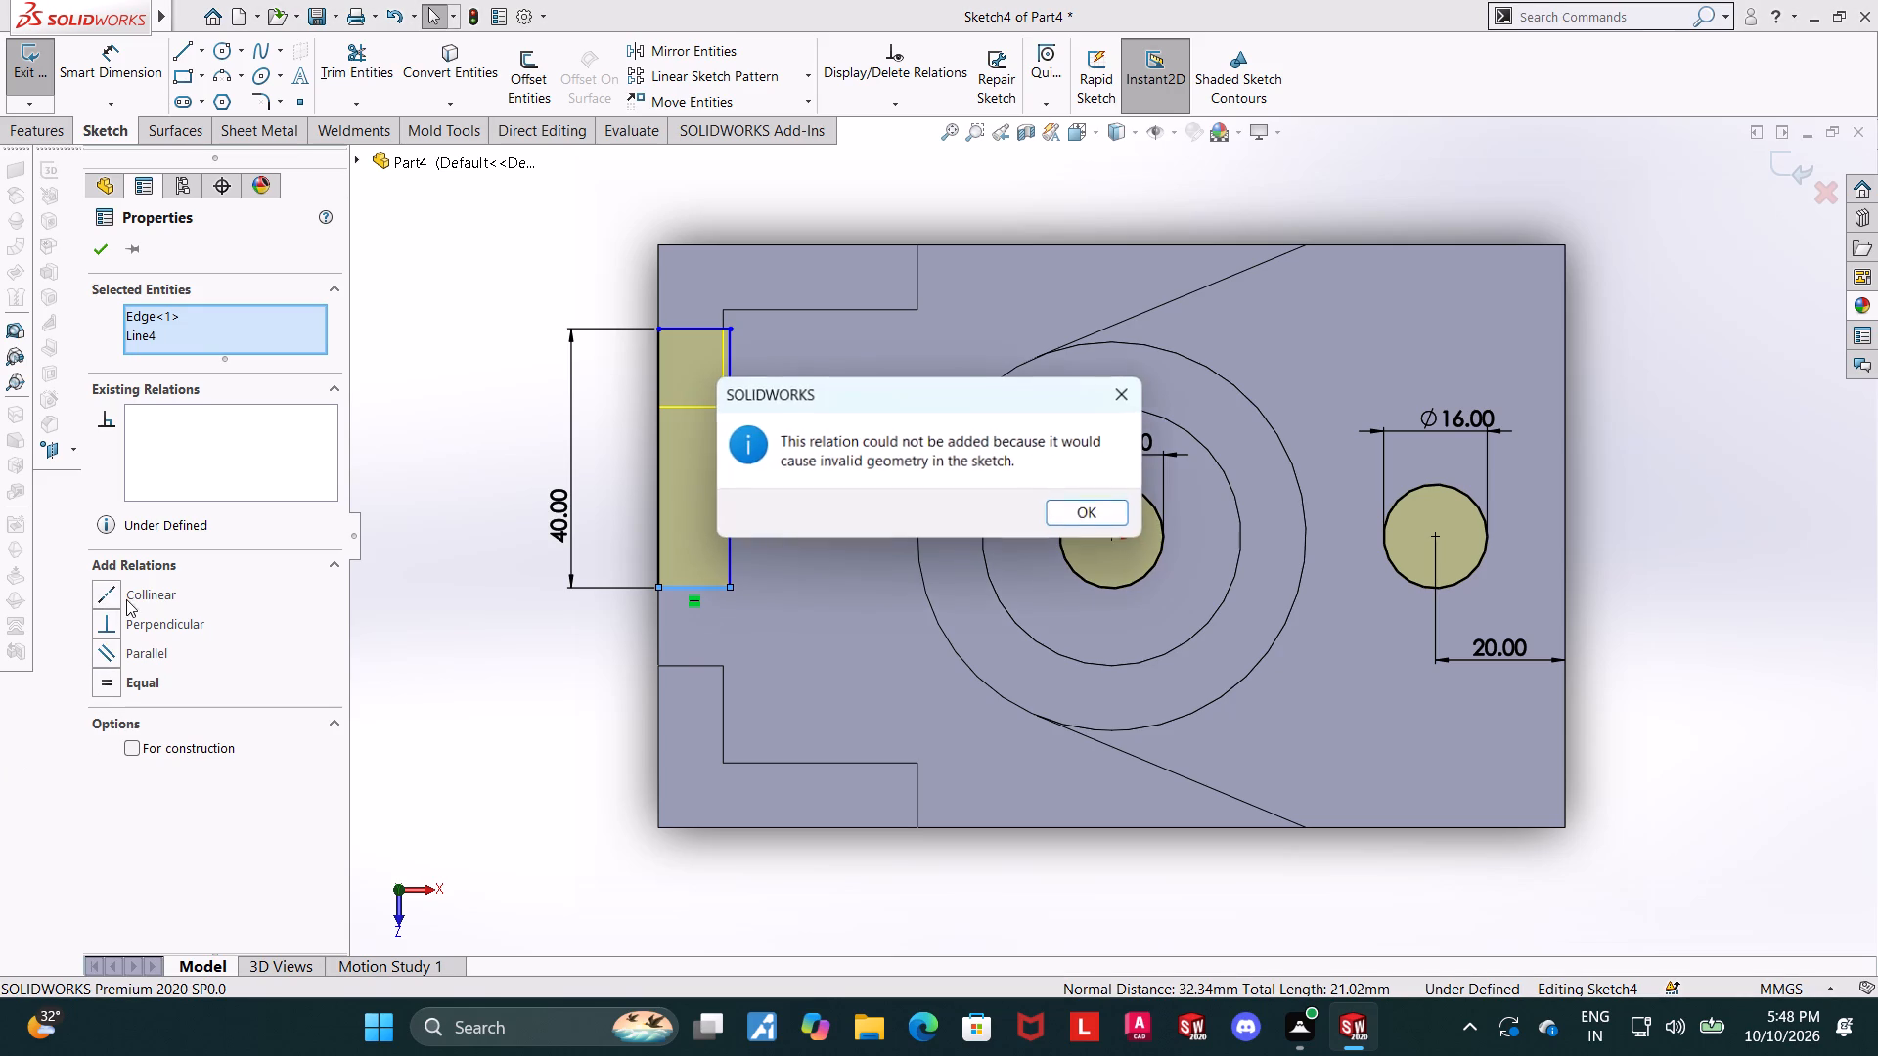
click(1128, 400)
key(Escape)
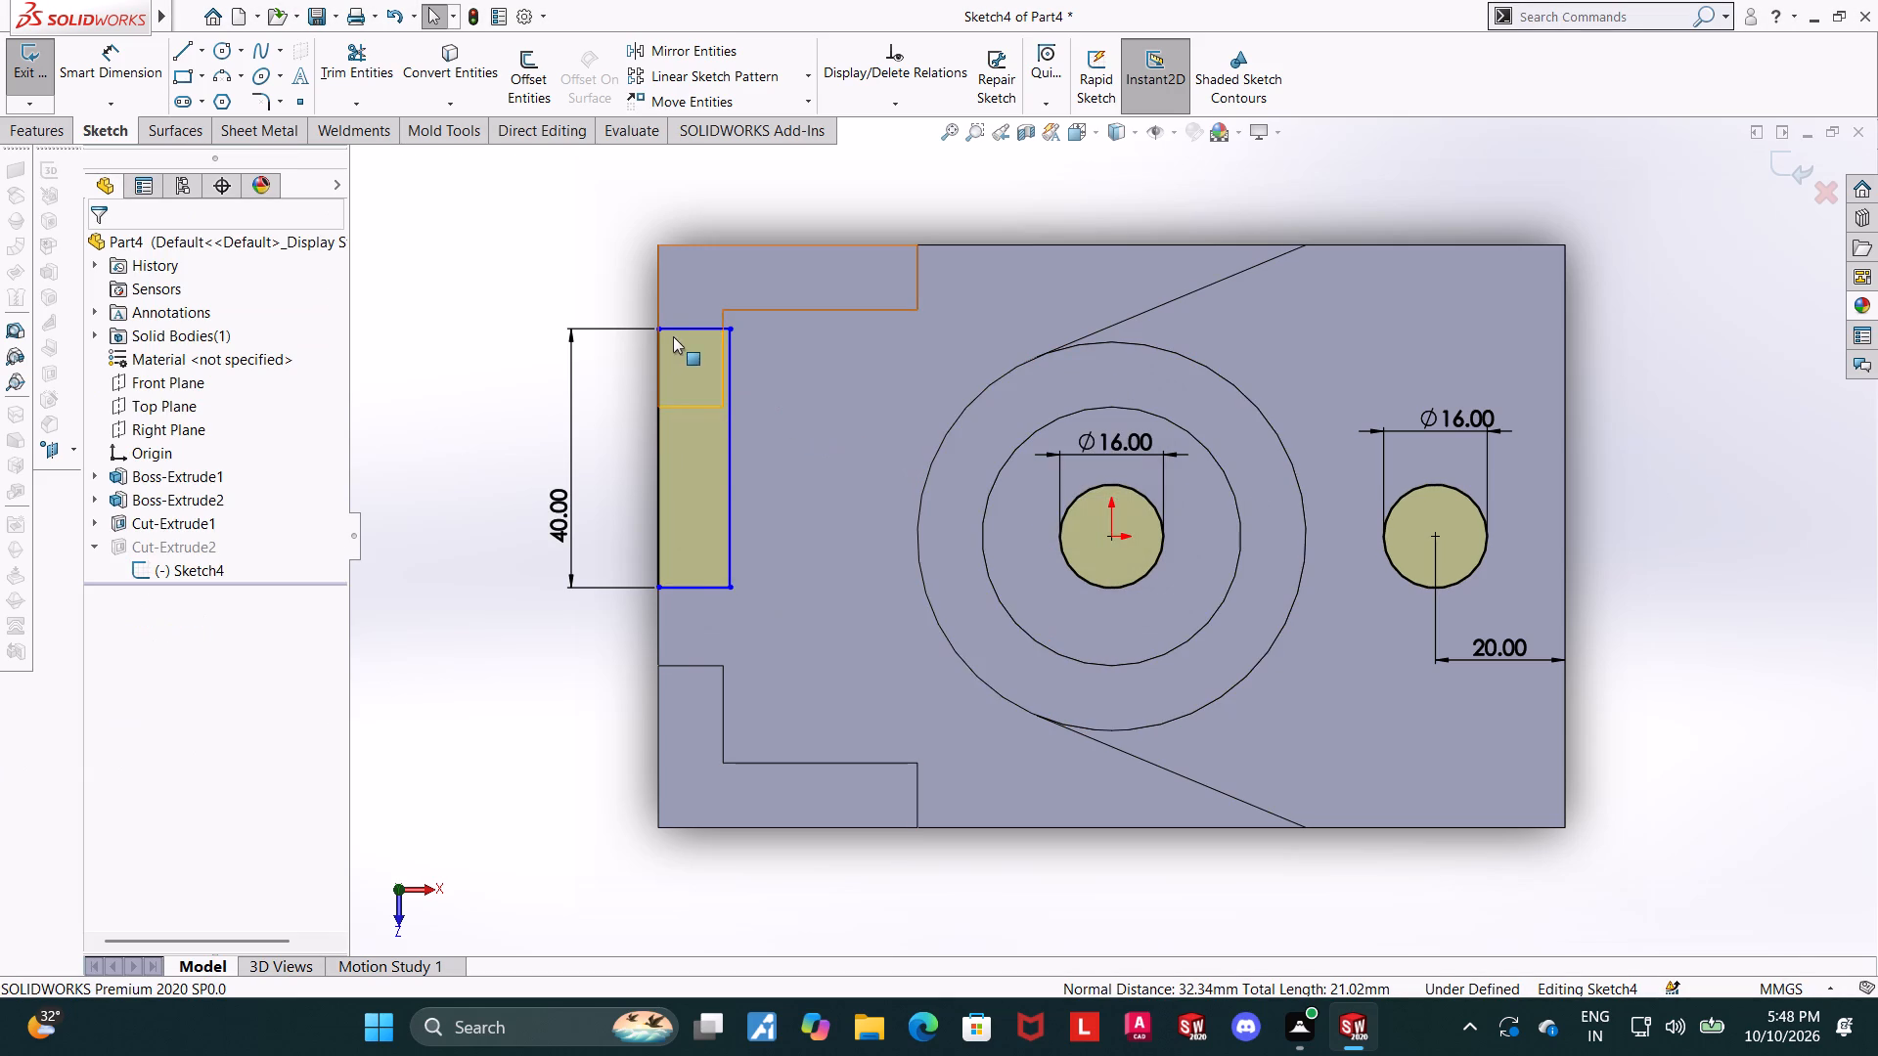
Add a horizontal relation between the midpoint of the rectangle's inner long side and the origin.
click(731, 462)
ctrl+click(1108, 535)
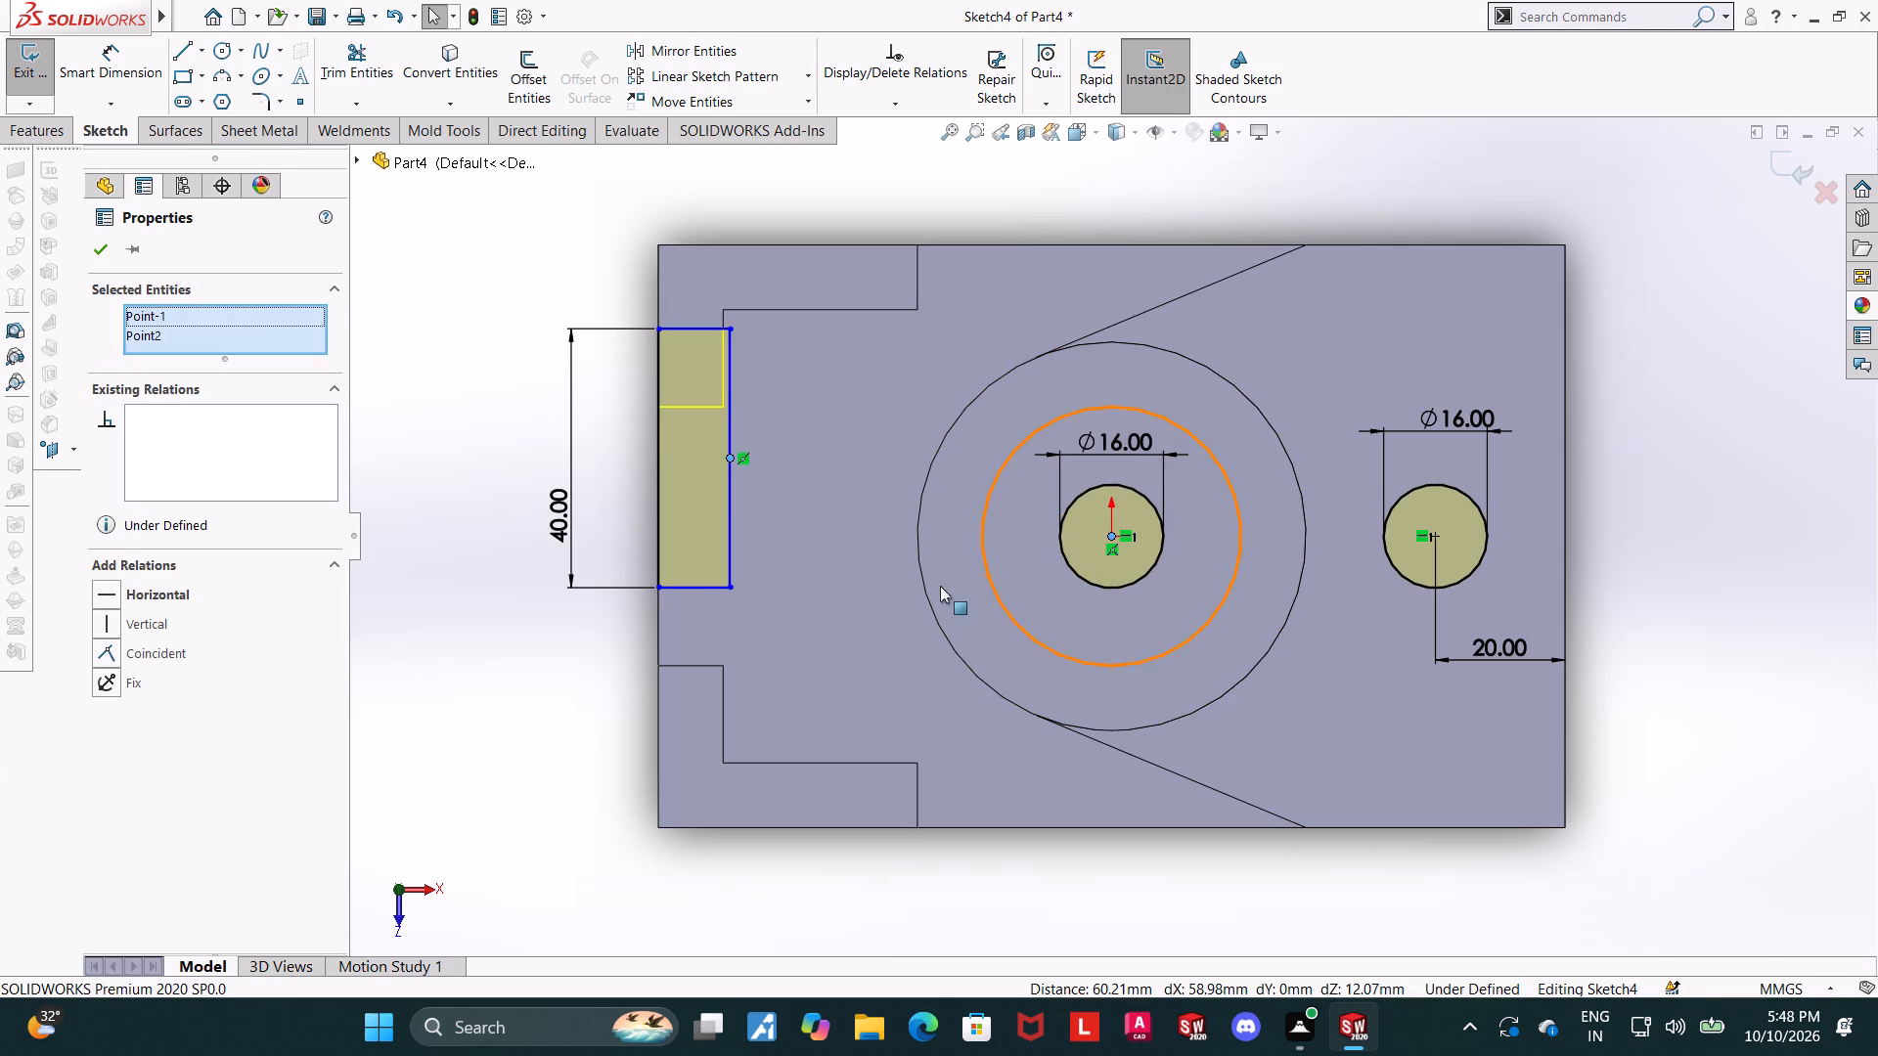
click(112, 593)
key(Escape)
key(Escape)
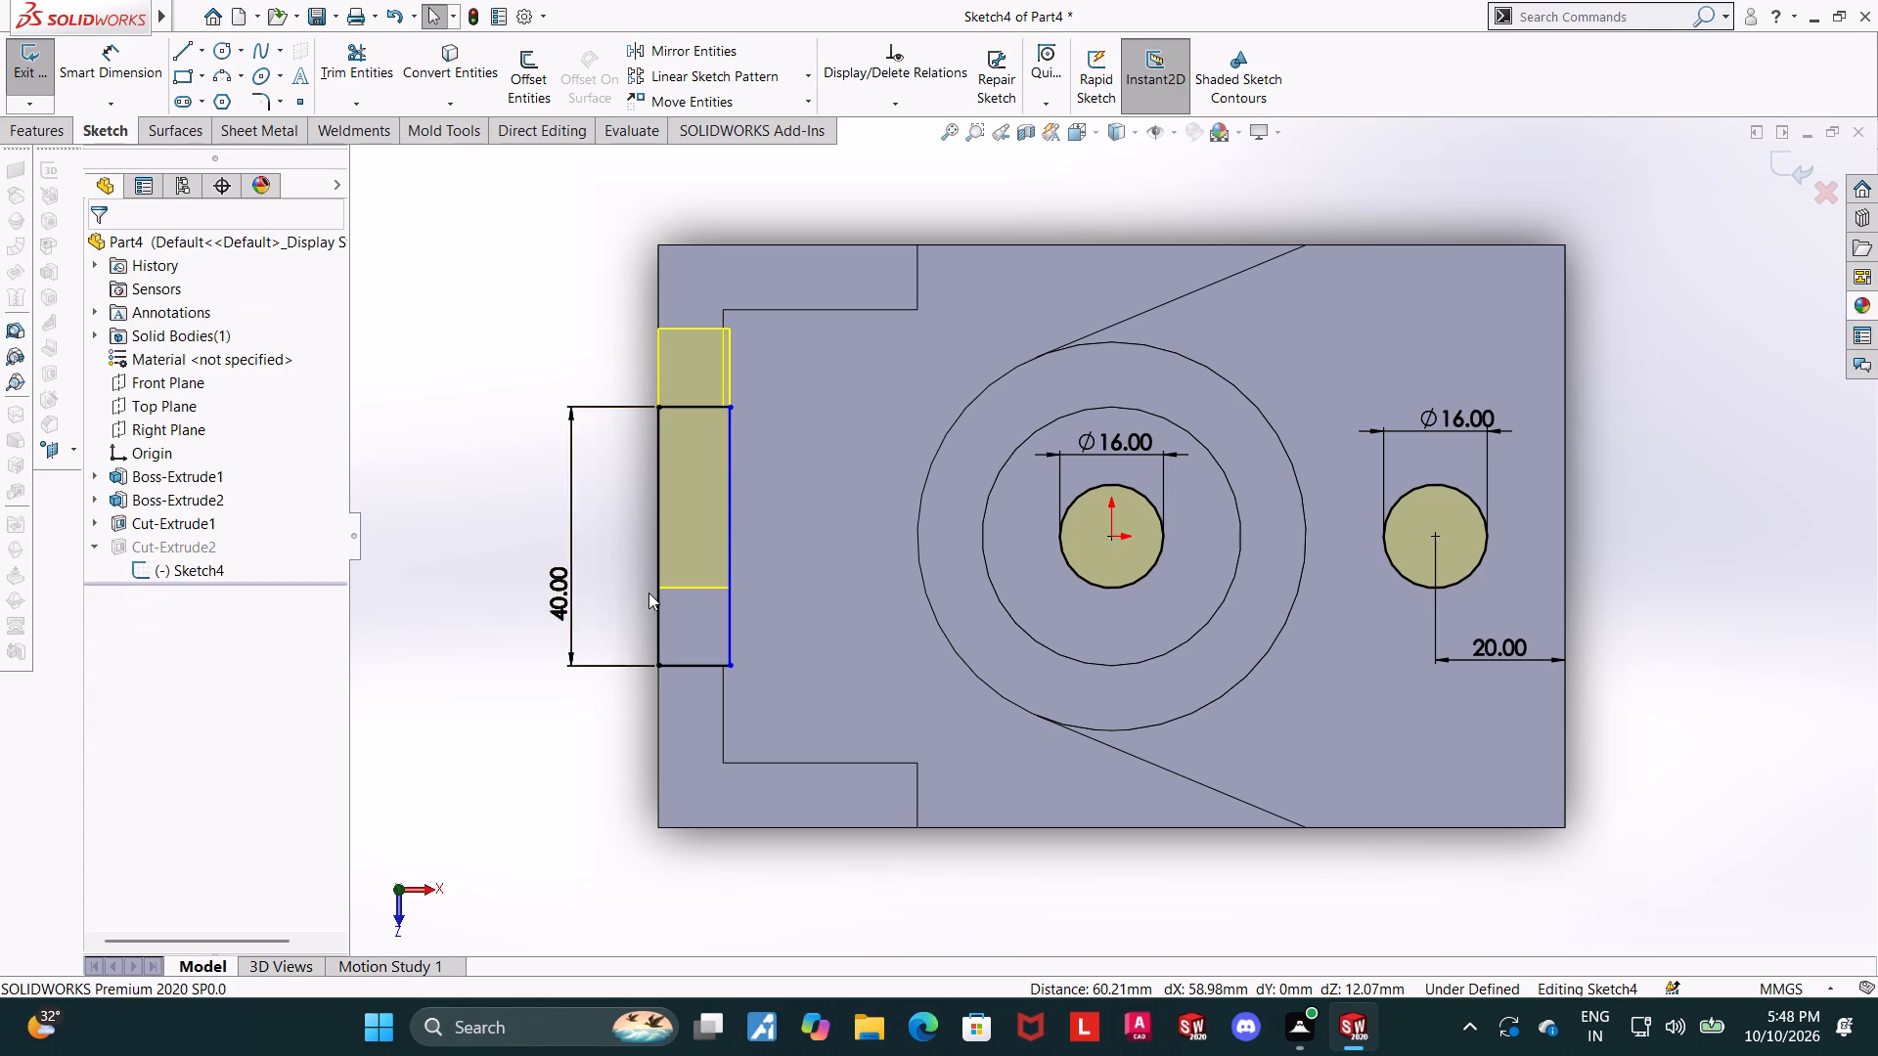
Dimension the rectangle's short side along X to 20 mm.
scroll(476, 550, up, 1)
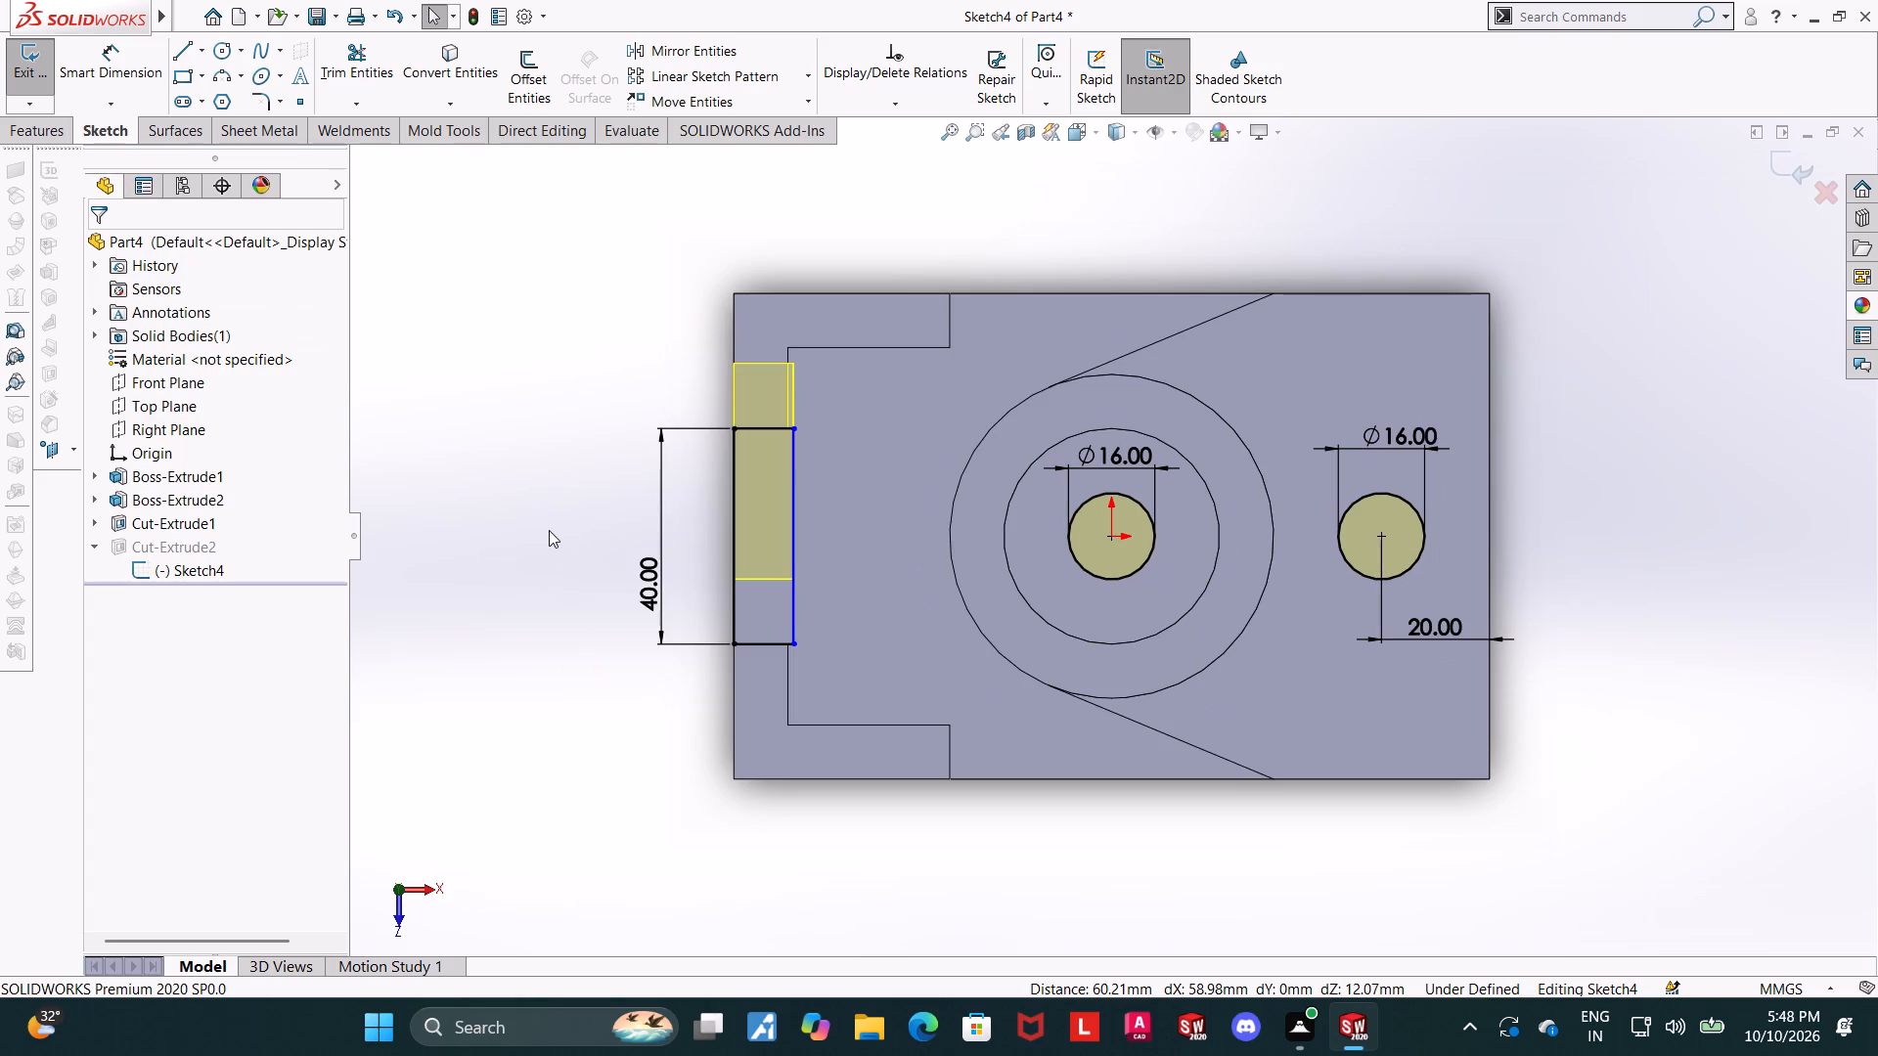
click(116, 72)
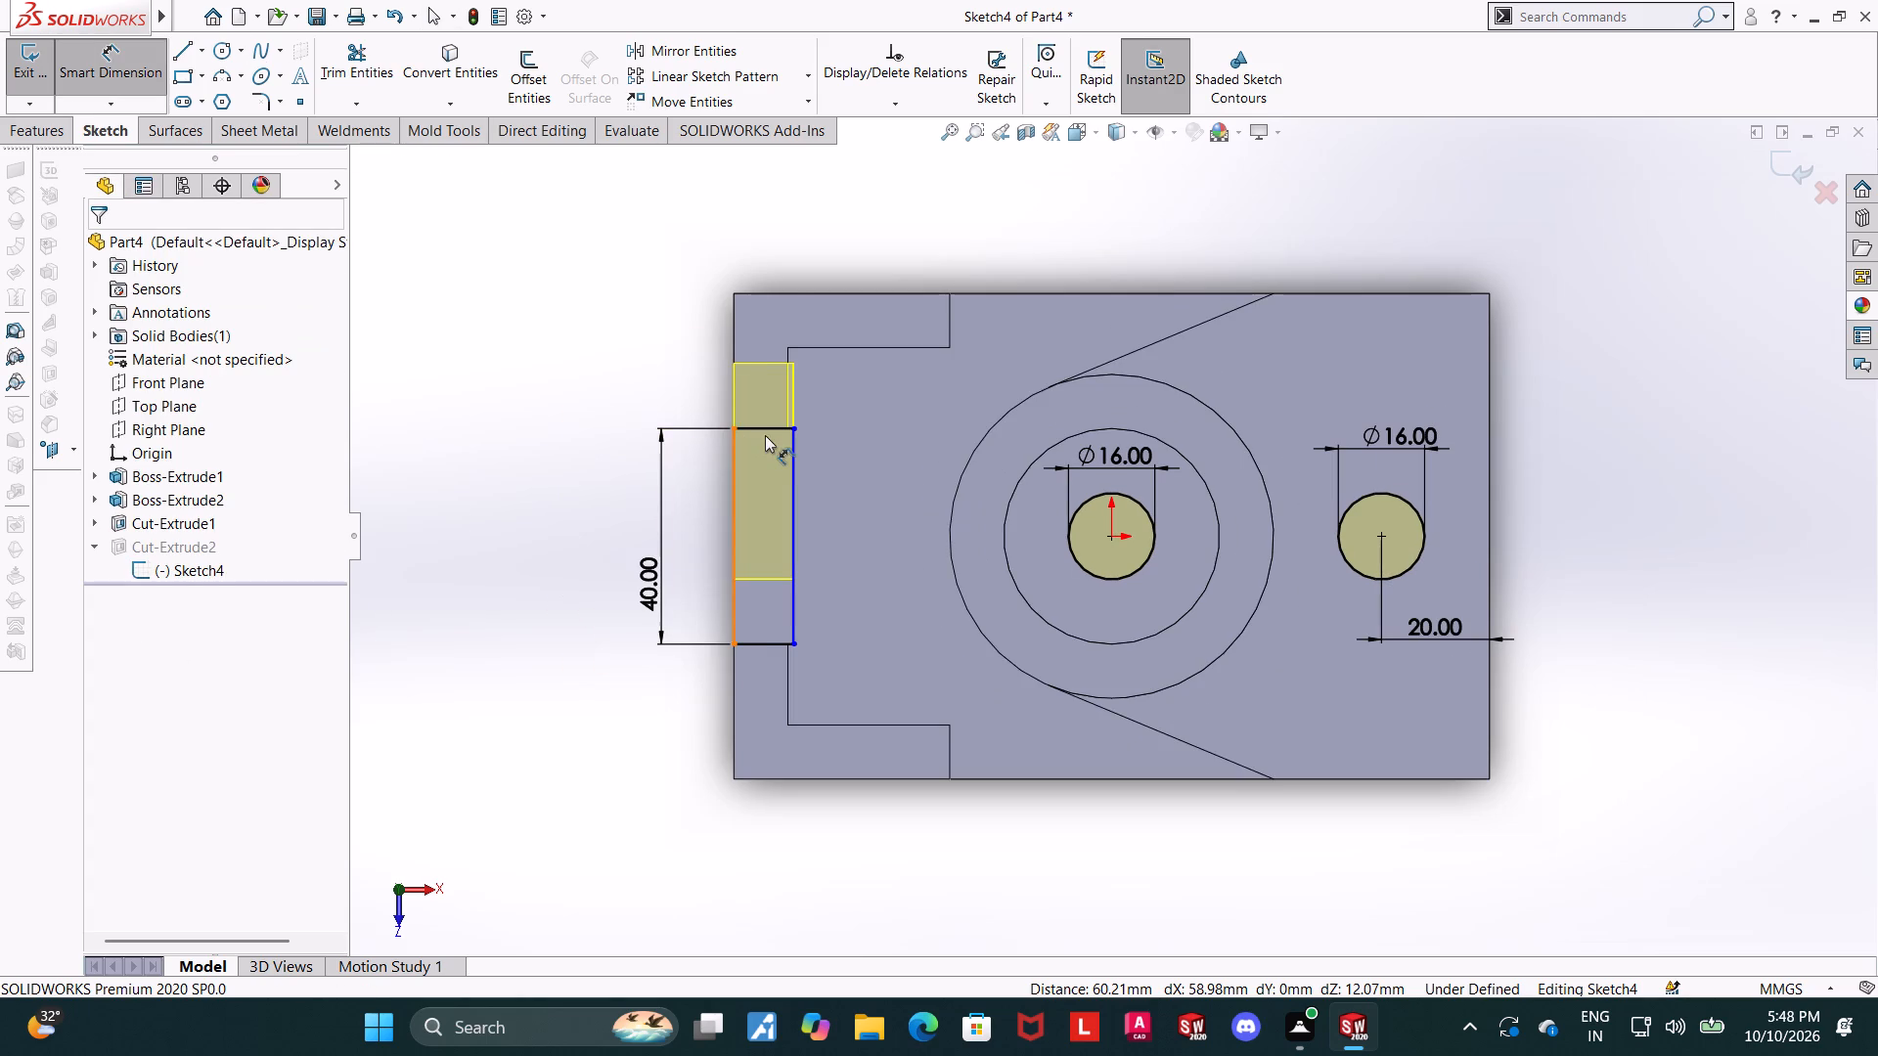
click(765, 431)
click(788, 246)
key(2)
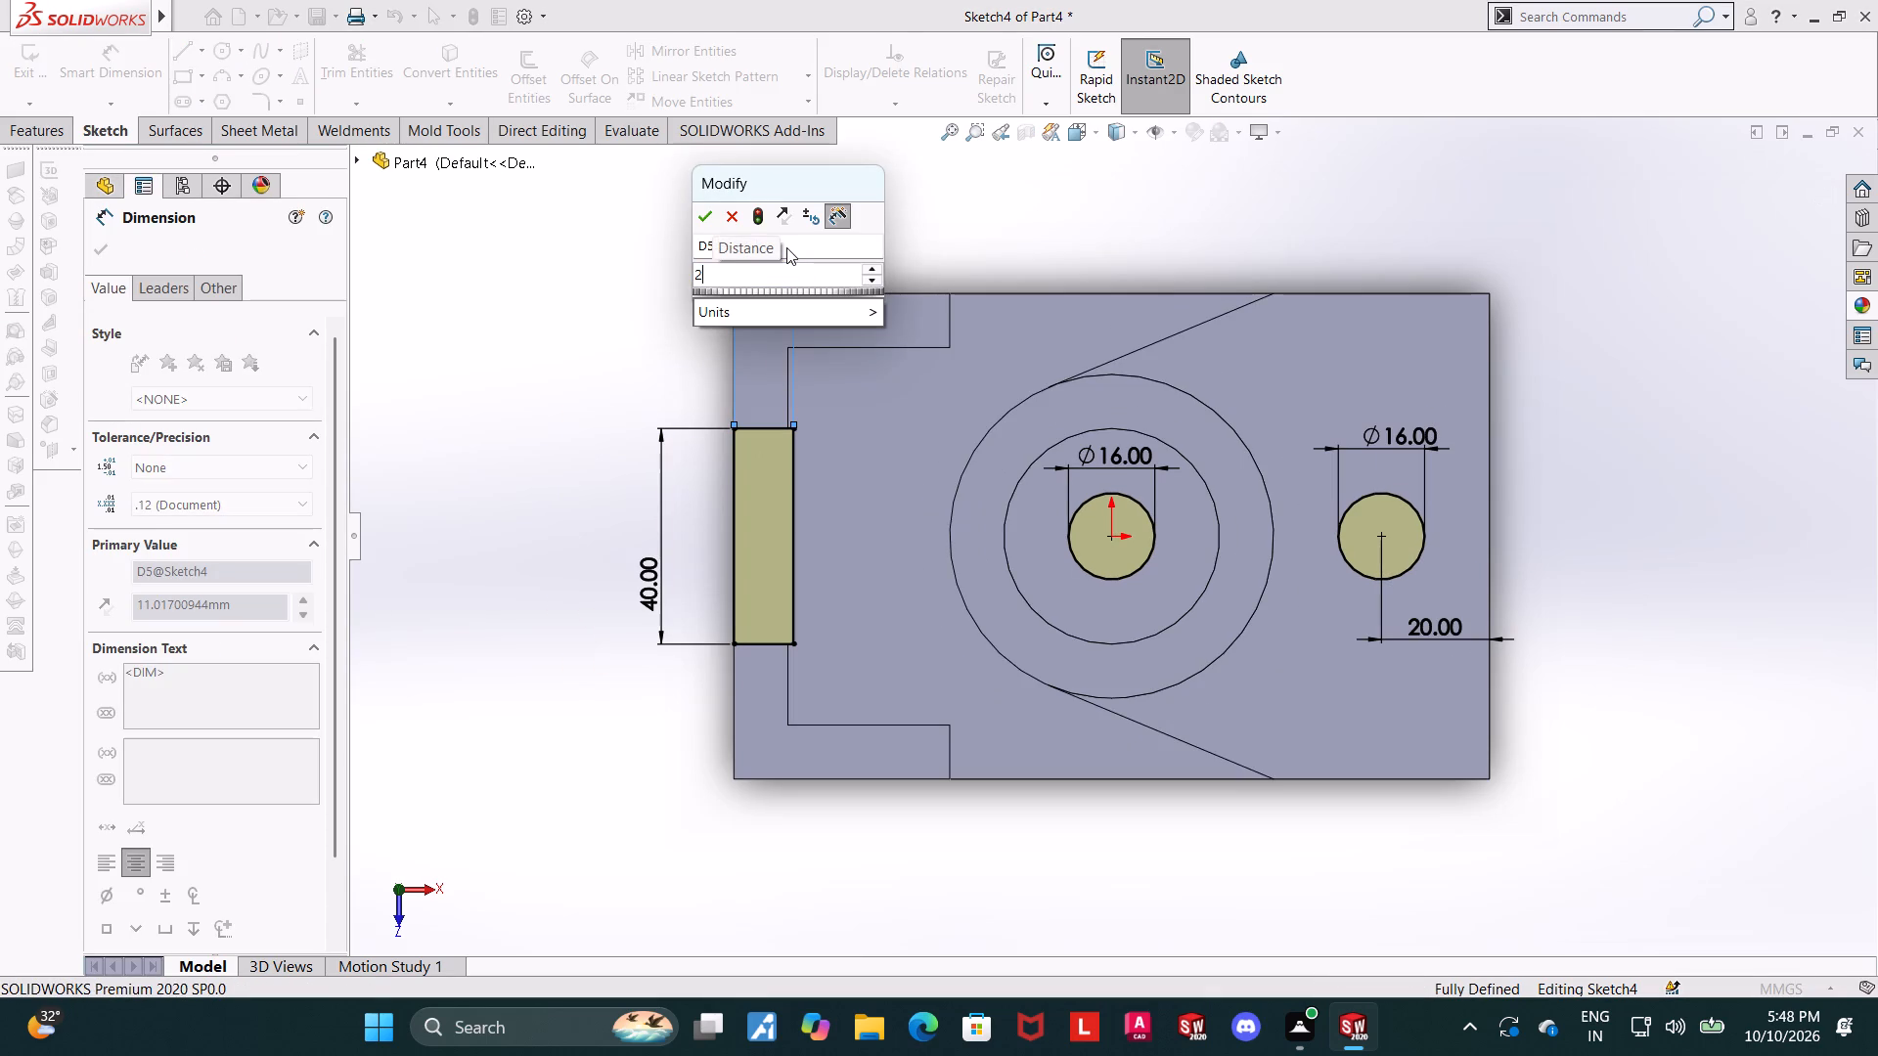
key(0)
key(Return)
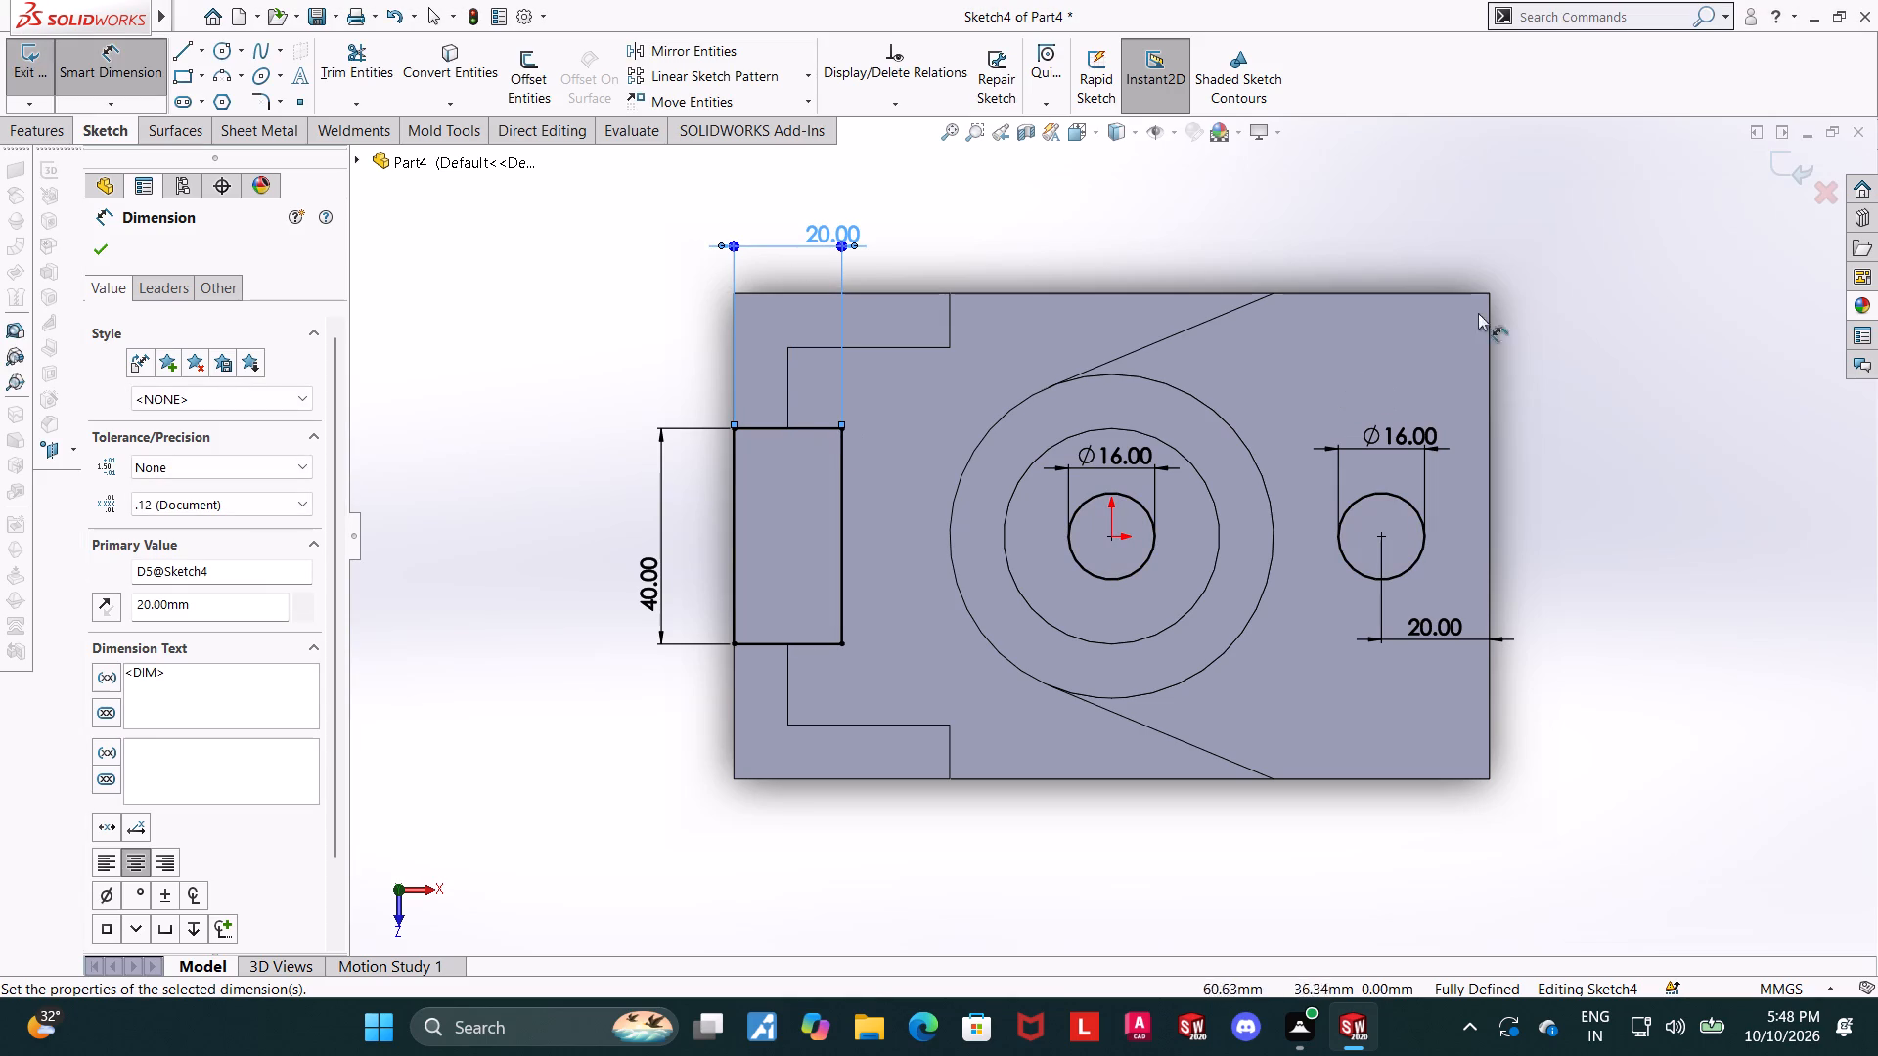
Exit the edited sketch to rebuild the cut with the added 20 x 40 mm rectangle.
click(1790, 154)
scroll(1606, 527, up, 3)
middle_drag(1454, 670, 1498, 371)
click(1498, 473)
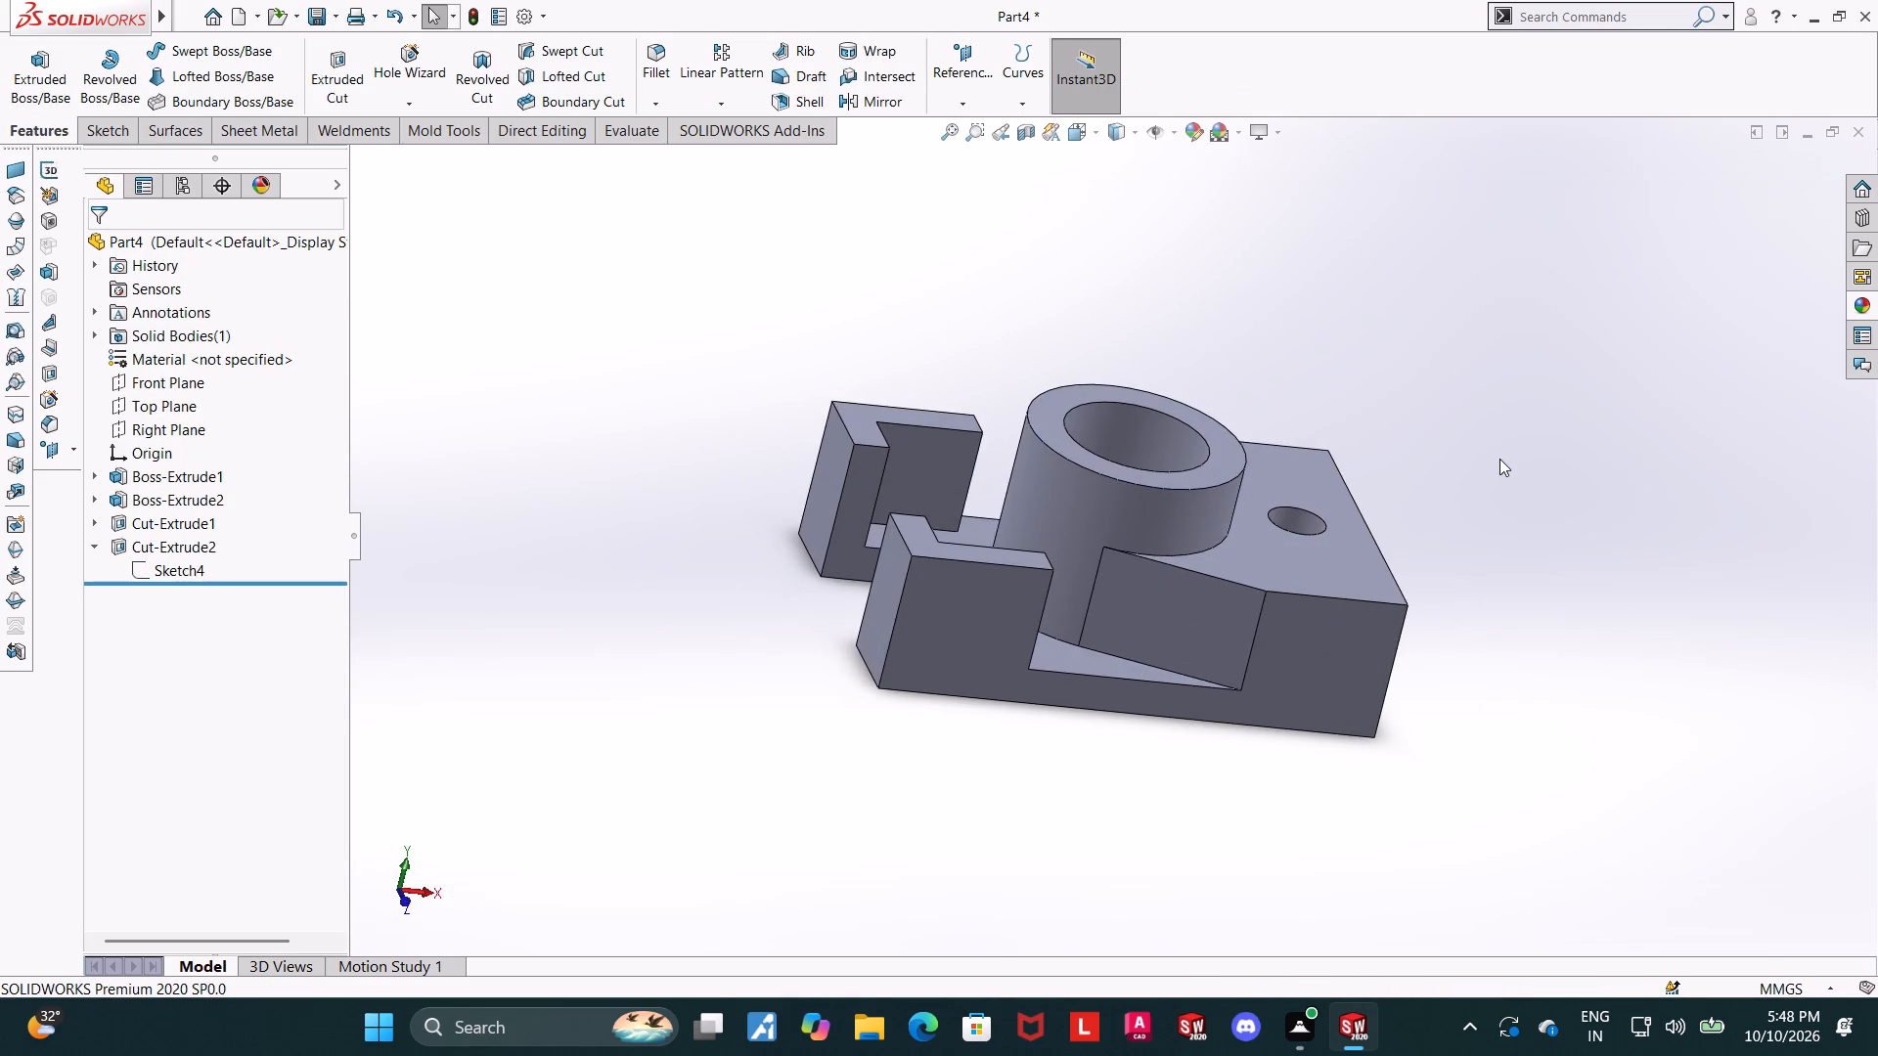
Examine the rebuilt part and the hole and notch sketch's dimensions from several angles.
scroll(1511, 429, up, 1)
middle_drag(1516, 437, 1521, 577)
scroll(1364, 527, down, 2)
middle_drag(1354, 531, 1316, 561)
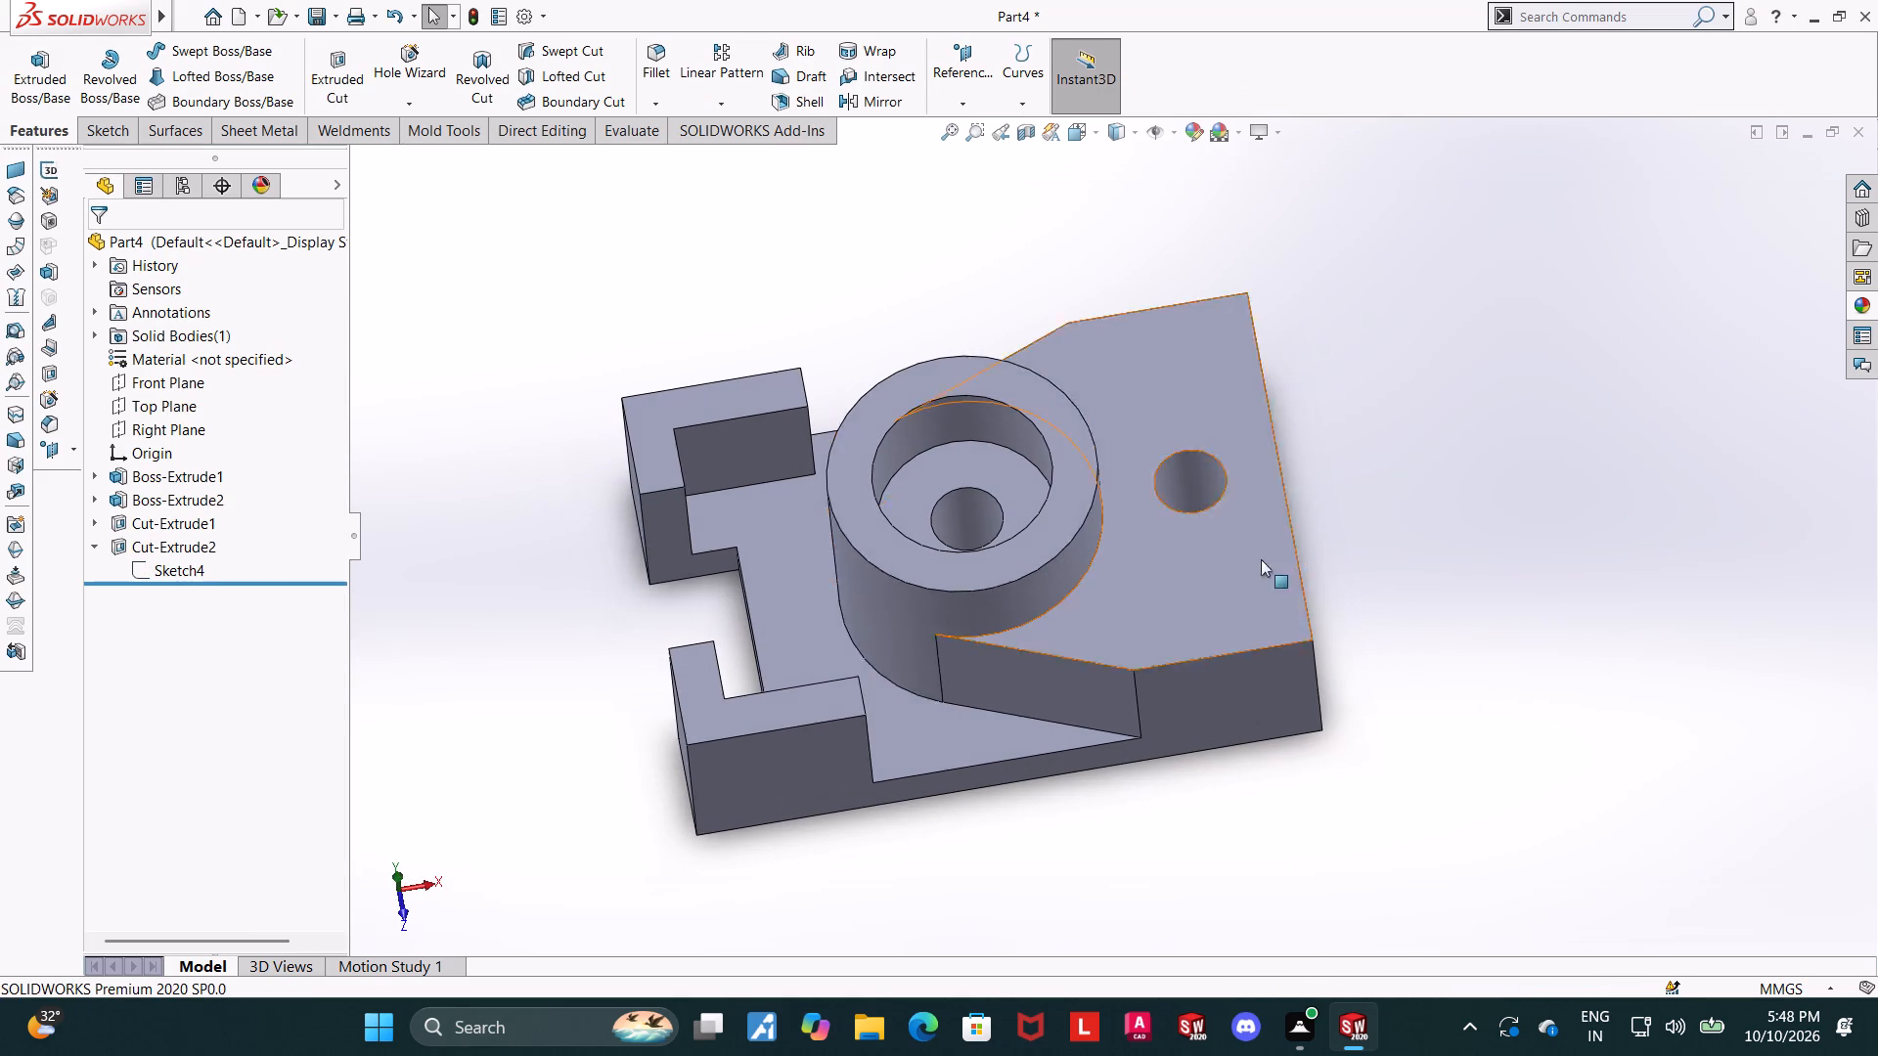
click(168, 561)
middle_drag(414, 603, 417, 688)
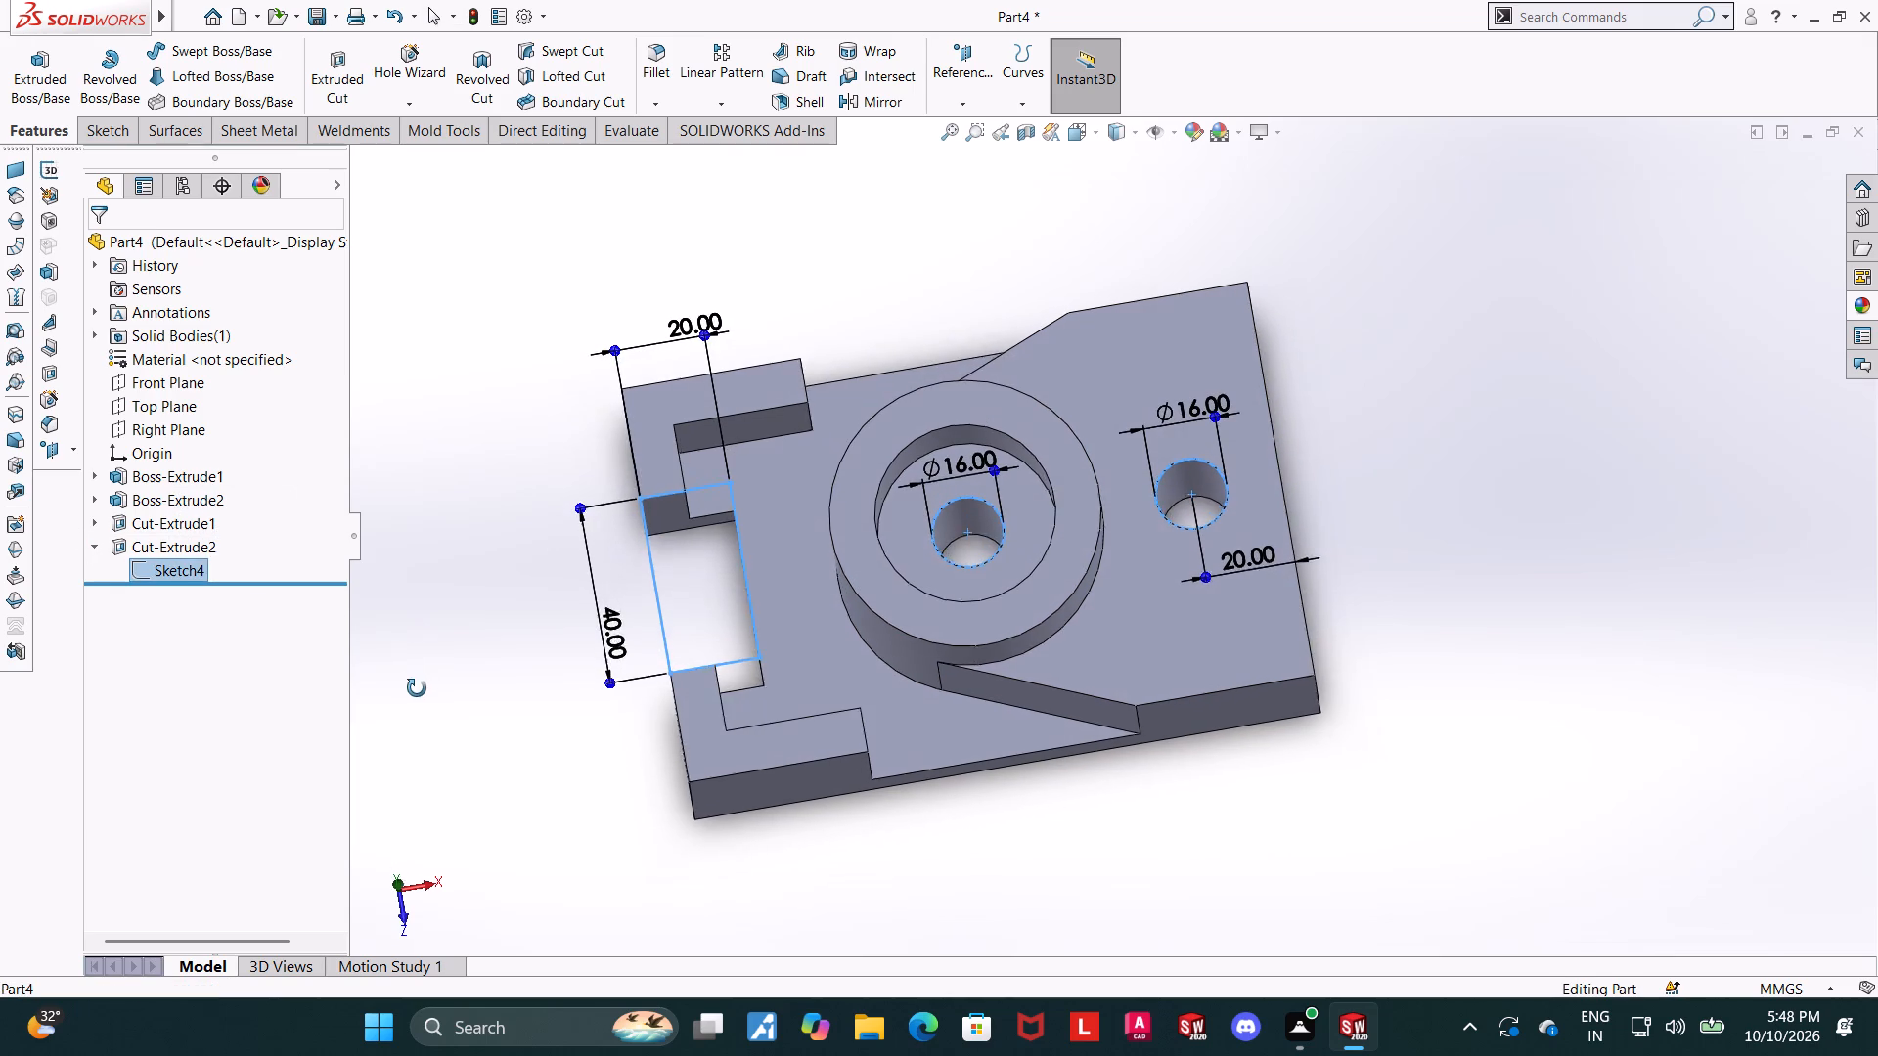
middle_drag(417, 688, 432, 718)
scroll(455, 714, up, 3)
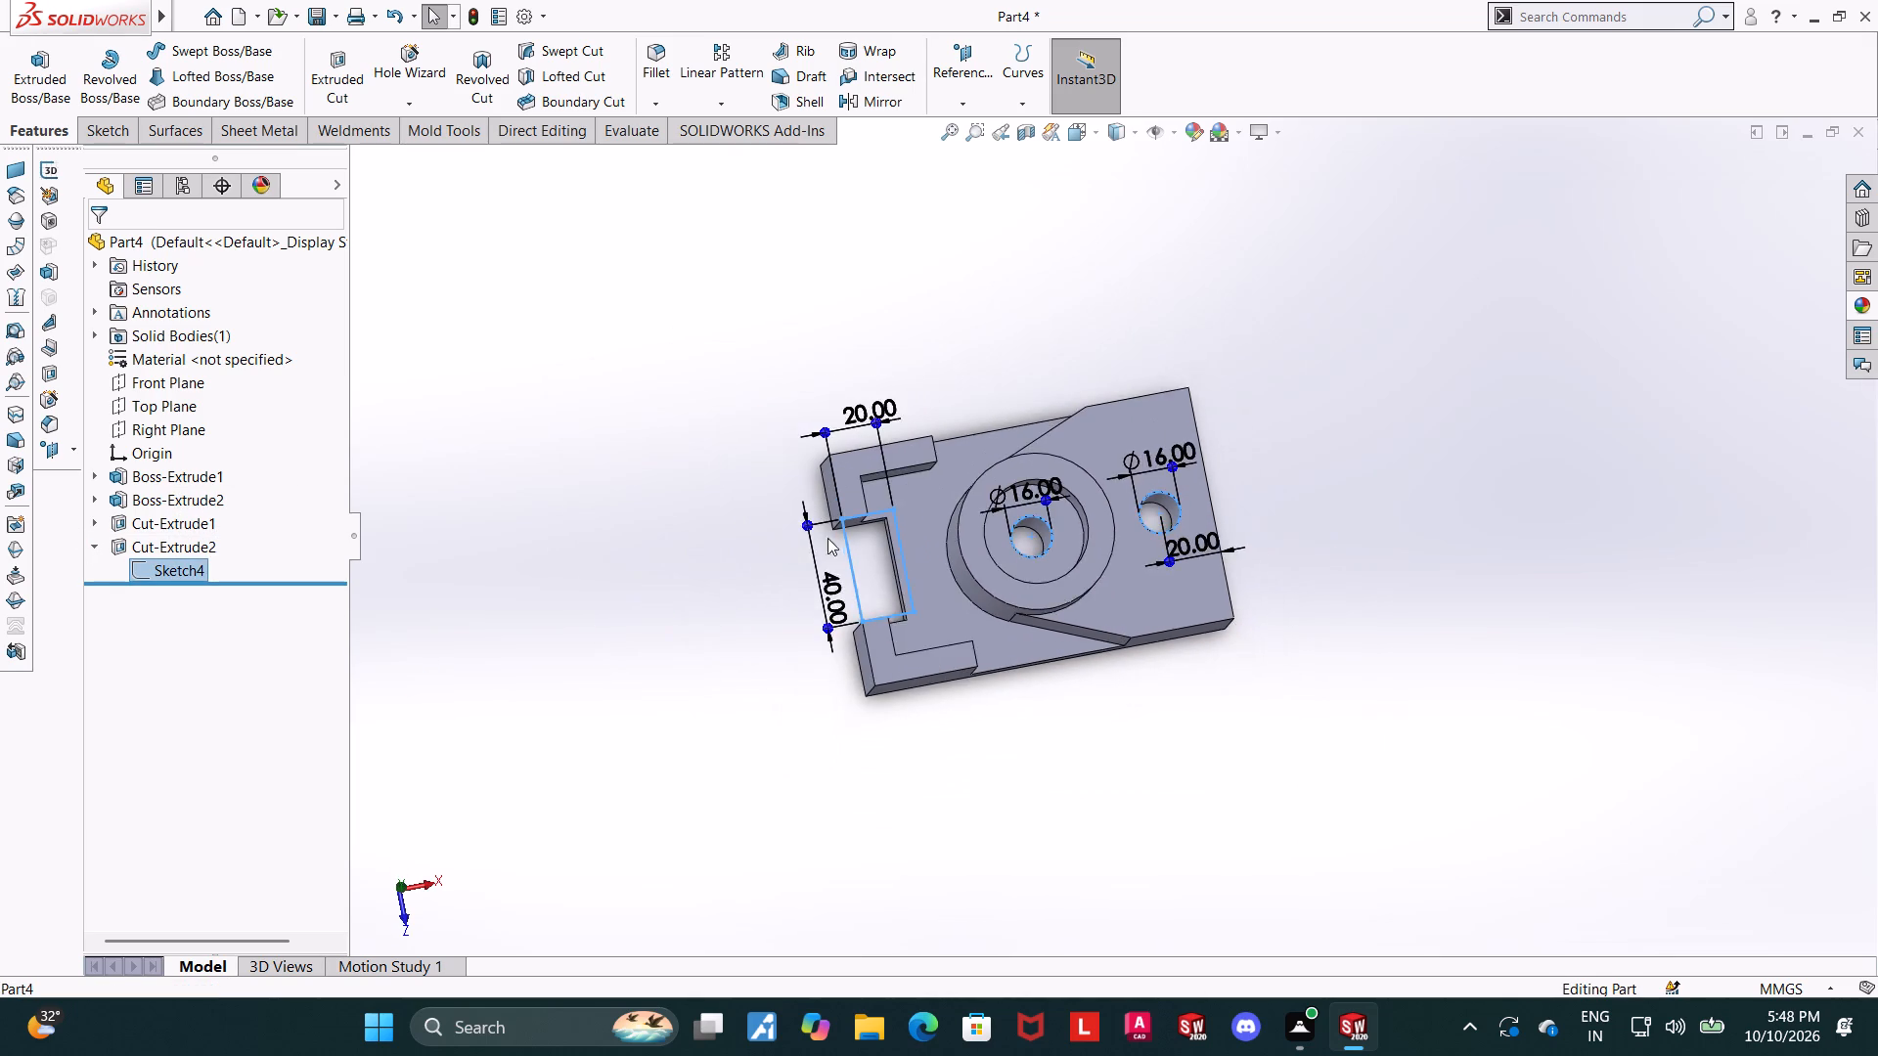
scroll(854, 542, down, 3)
scroll(1350, 659, up, 1)
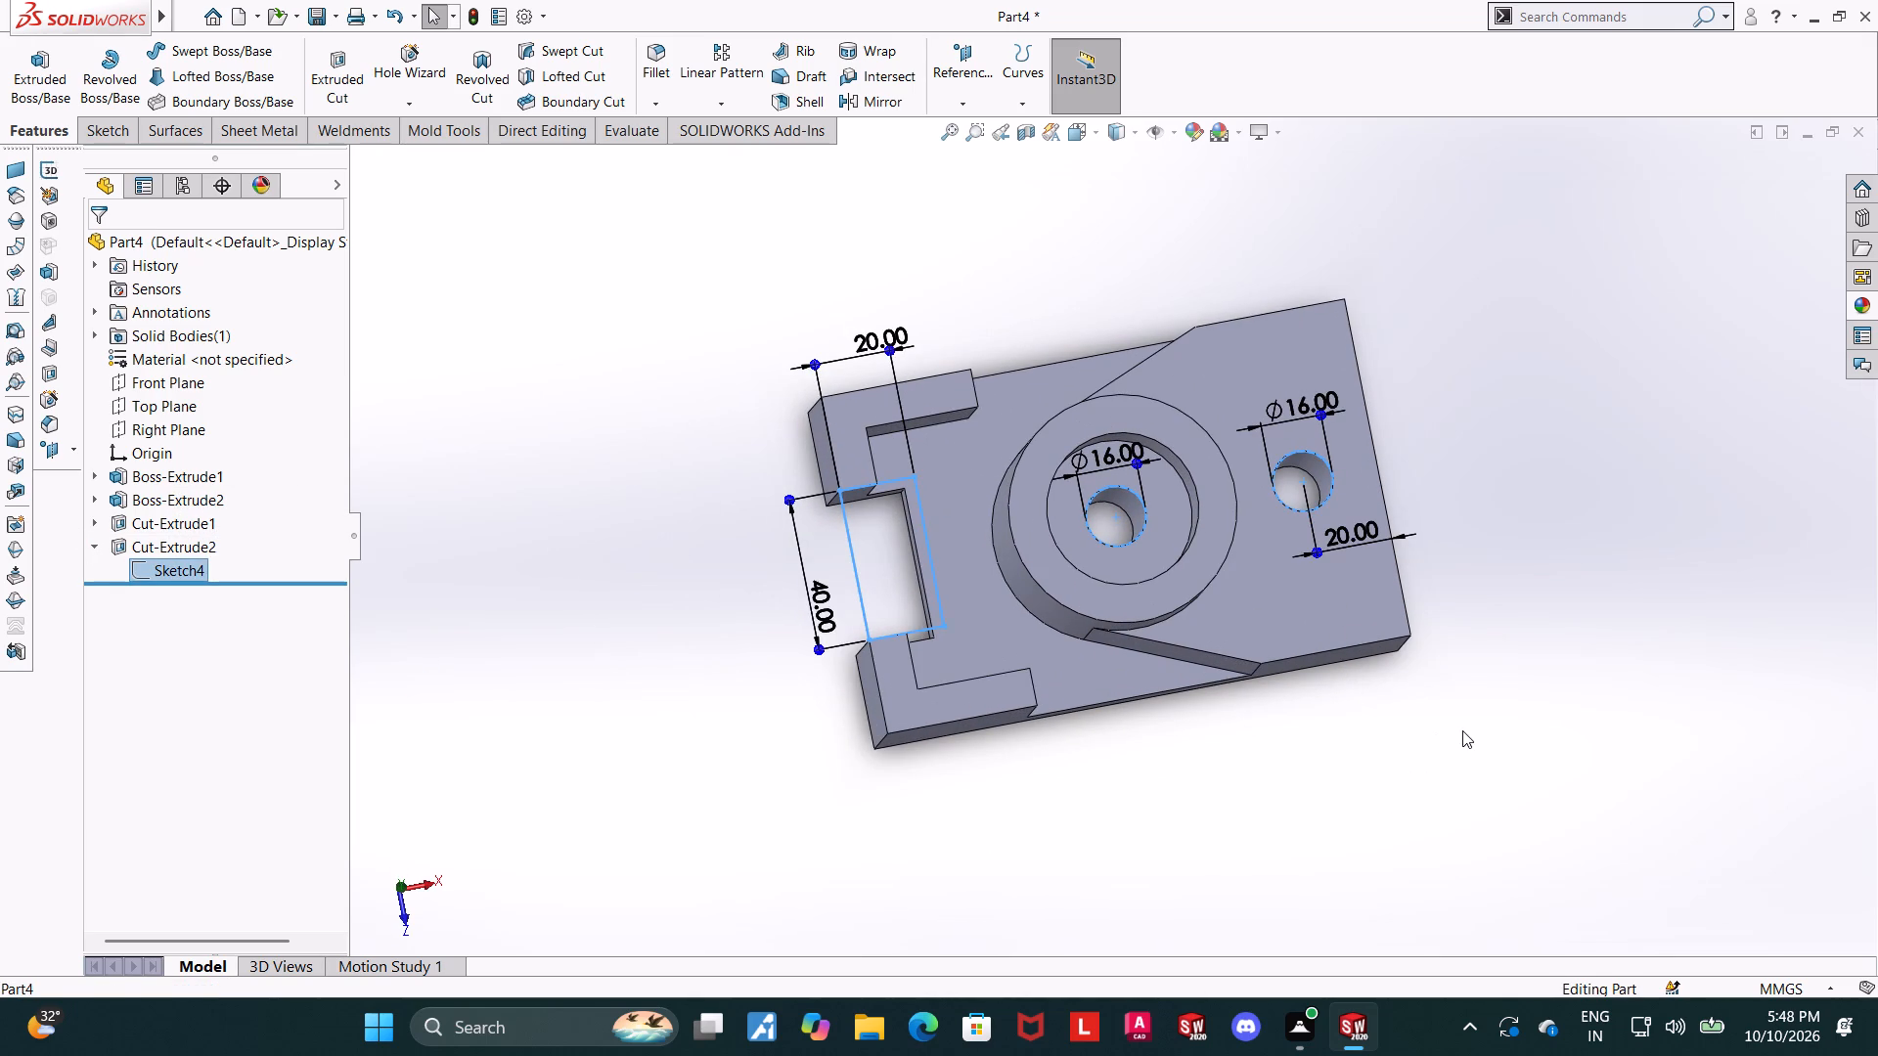
click(1453, 736)
middle_drag(1412, 734, 1451, 494)
scroll(1450, 483, up, 1)
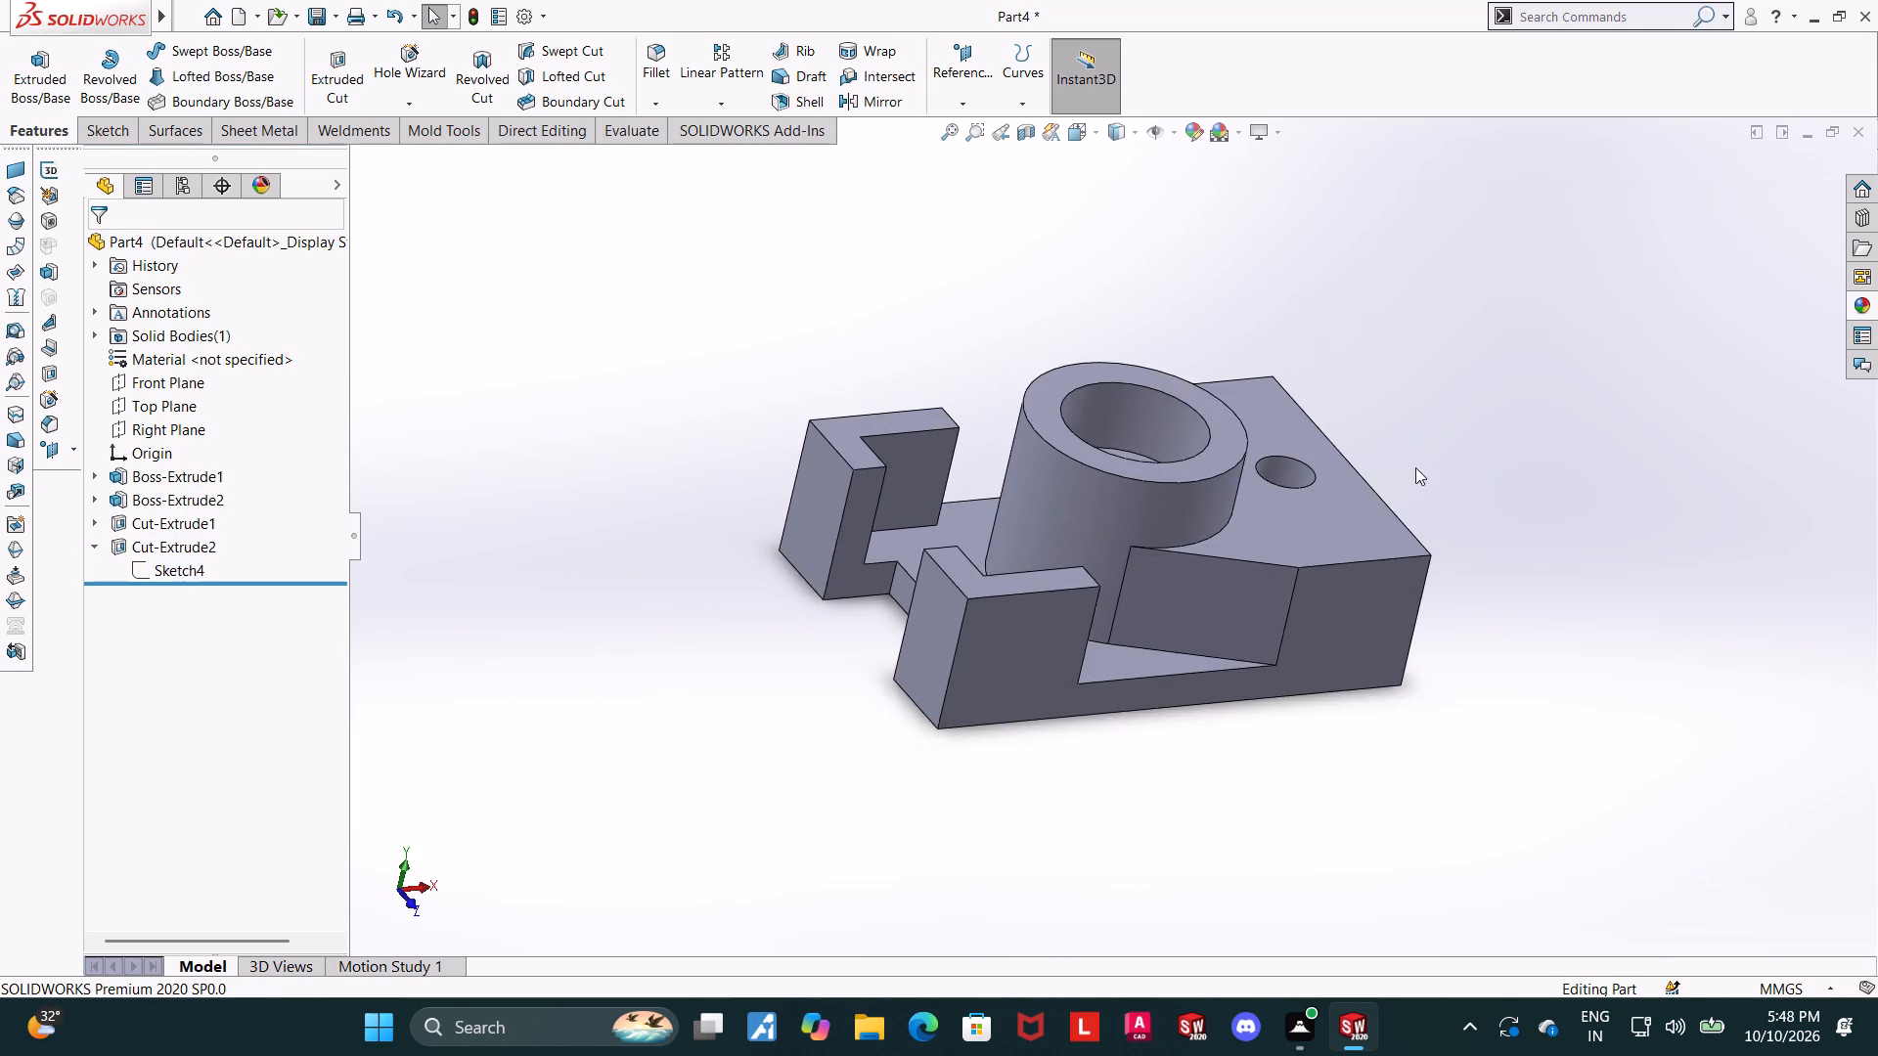
scroll(1337, 483, down, 3)
Start a sketch on the Front Plane and view it face-on.
click(148, 383)
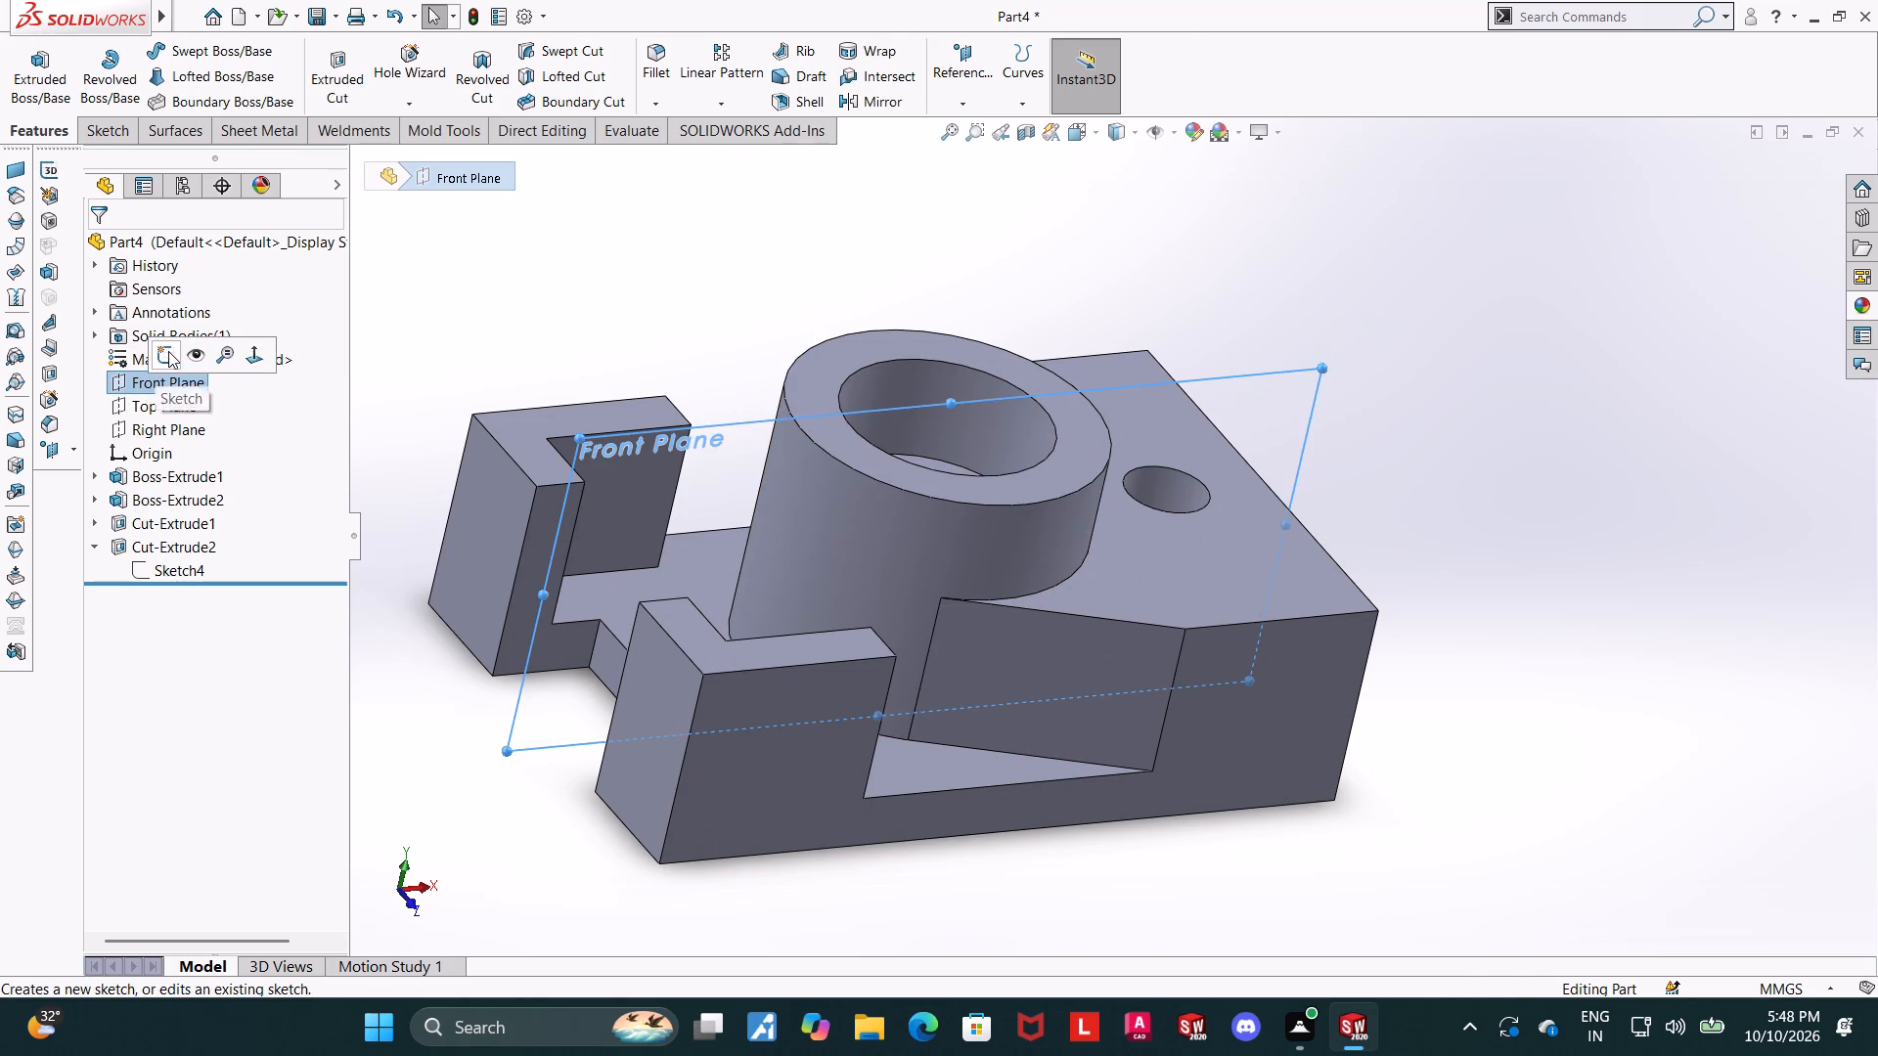
click(168, 351)
click(192, 599)
click(239, 578)
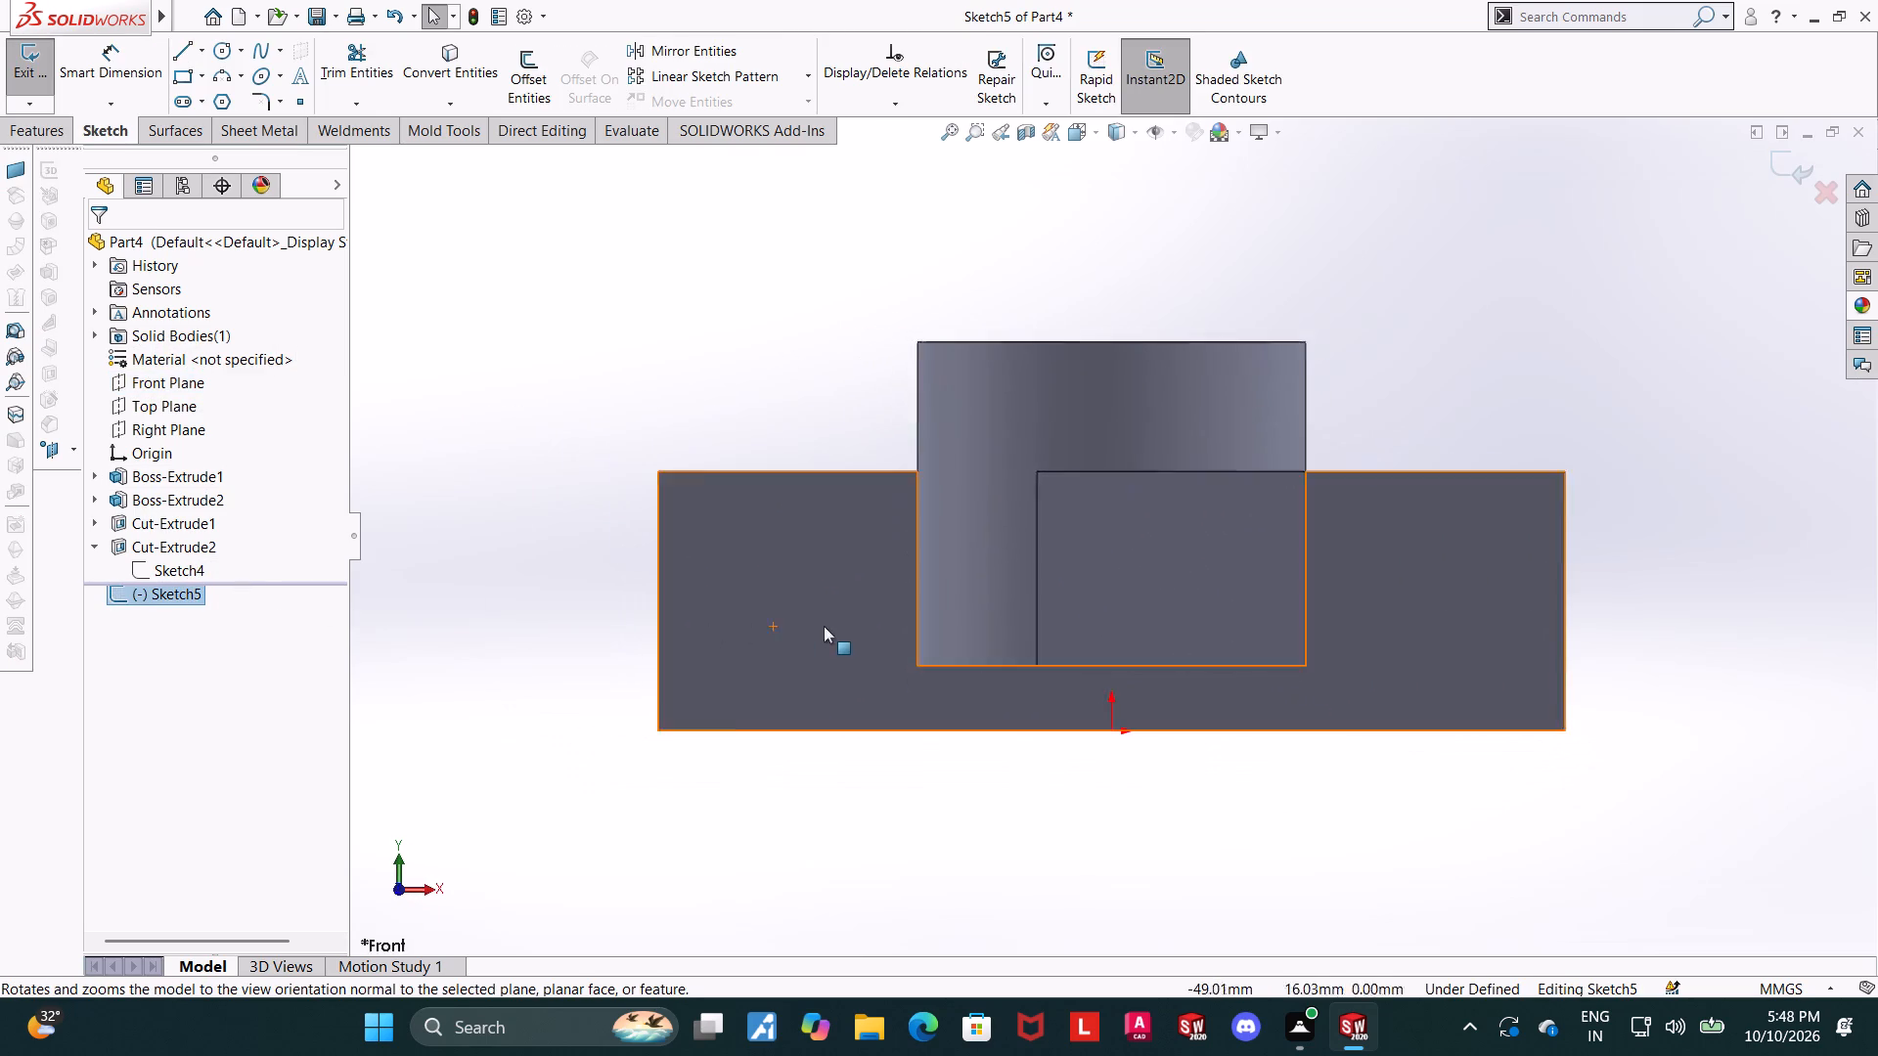
scroll(836, 624, up, 2)
scroll(982, 427, down, 3)
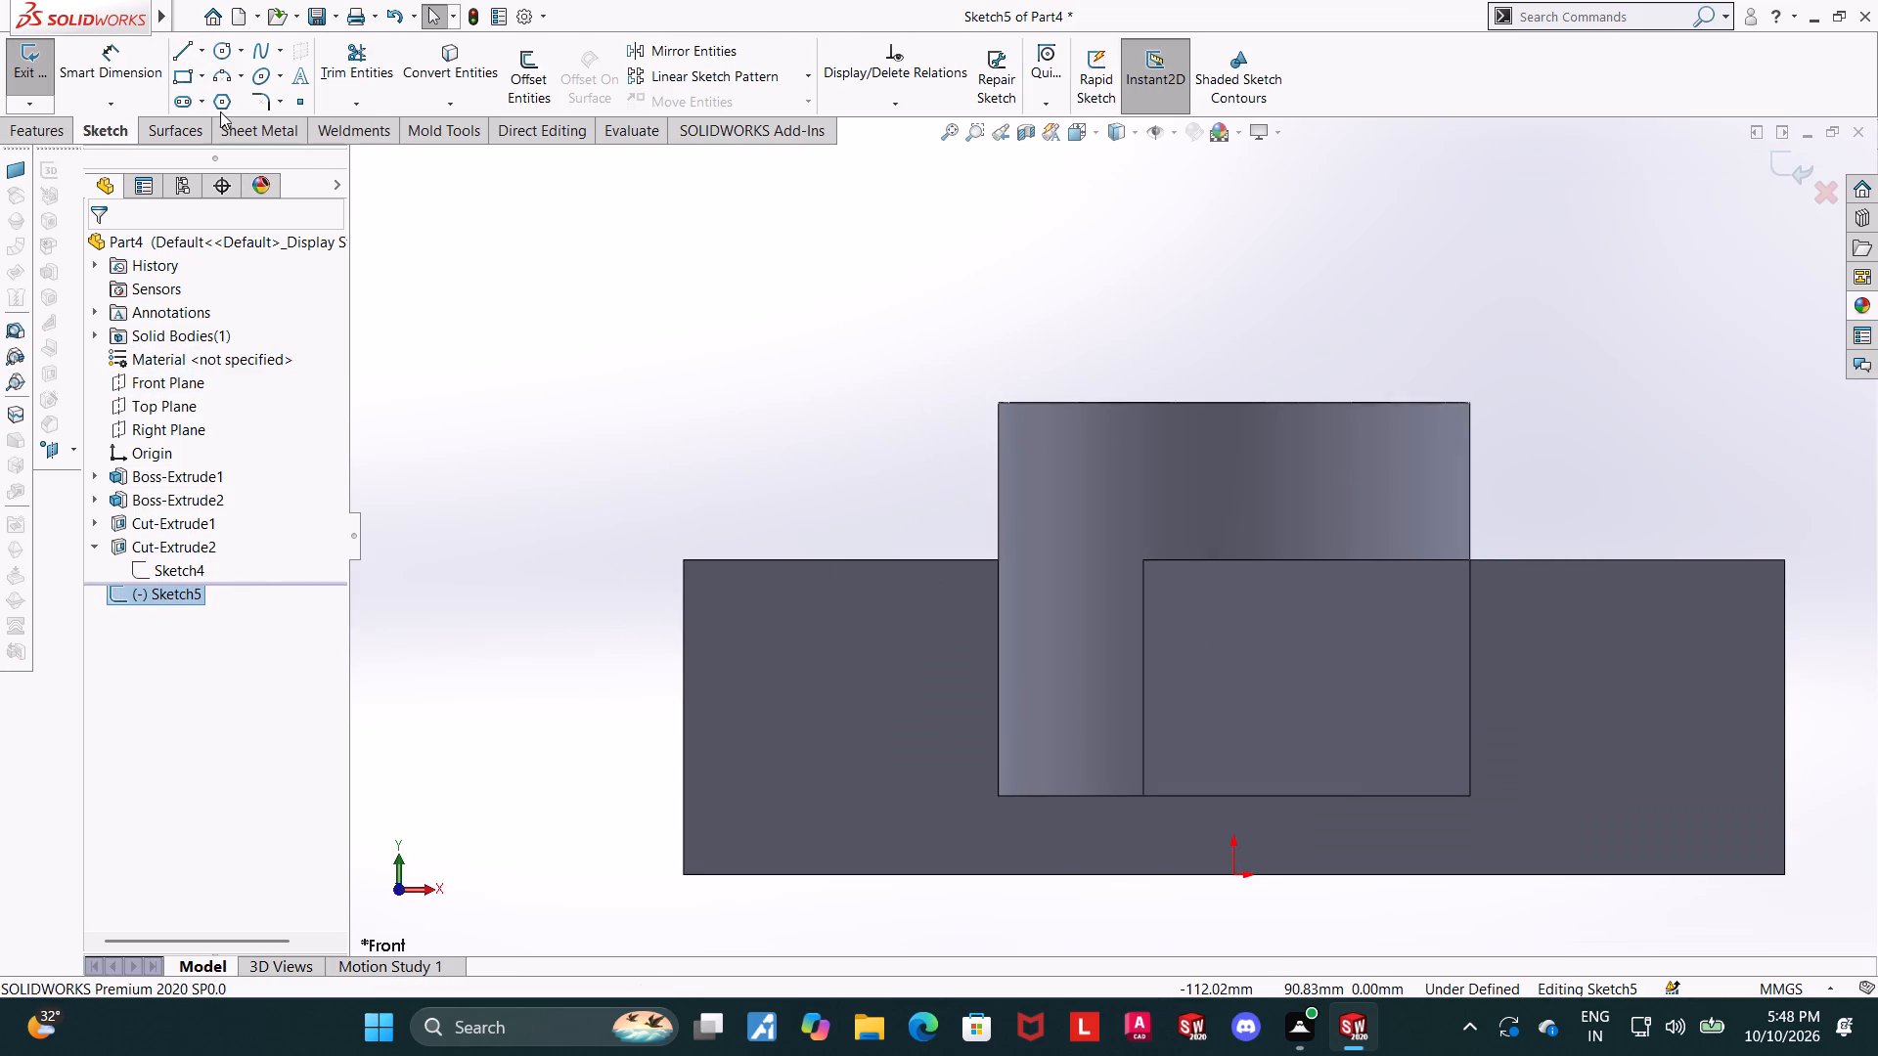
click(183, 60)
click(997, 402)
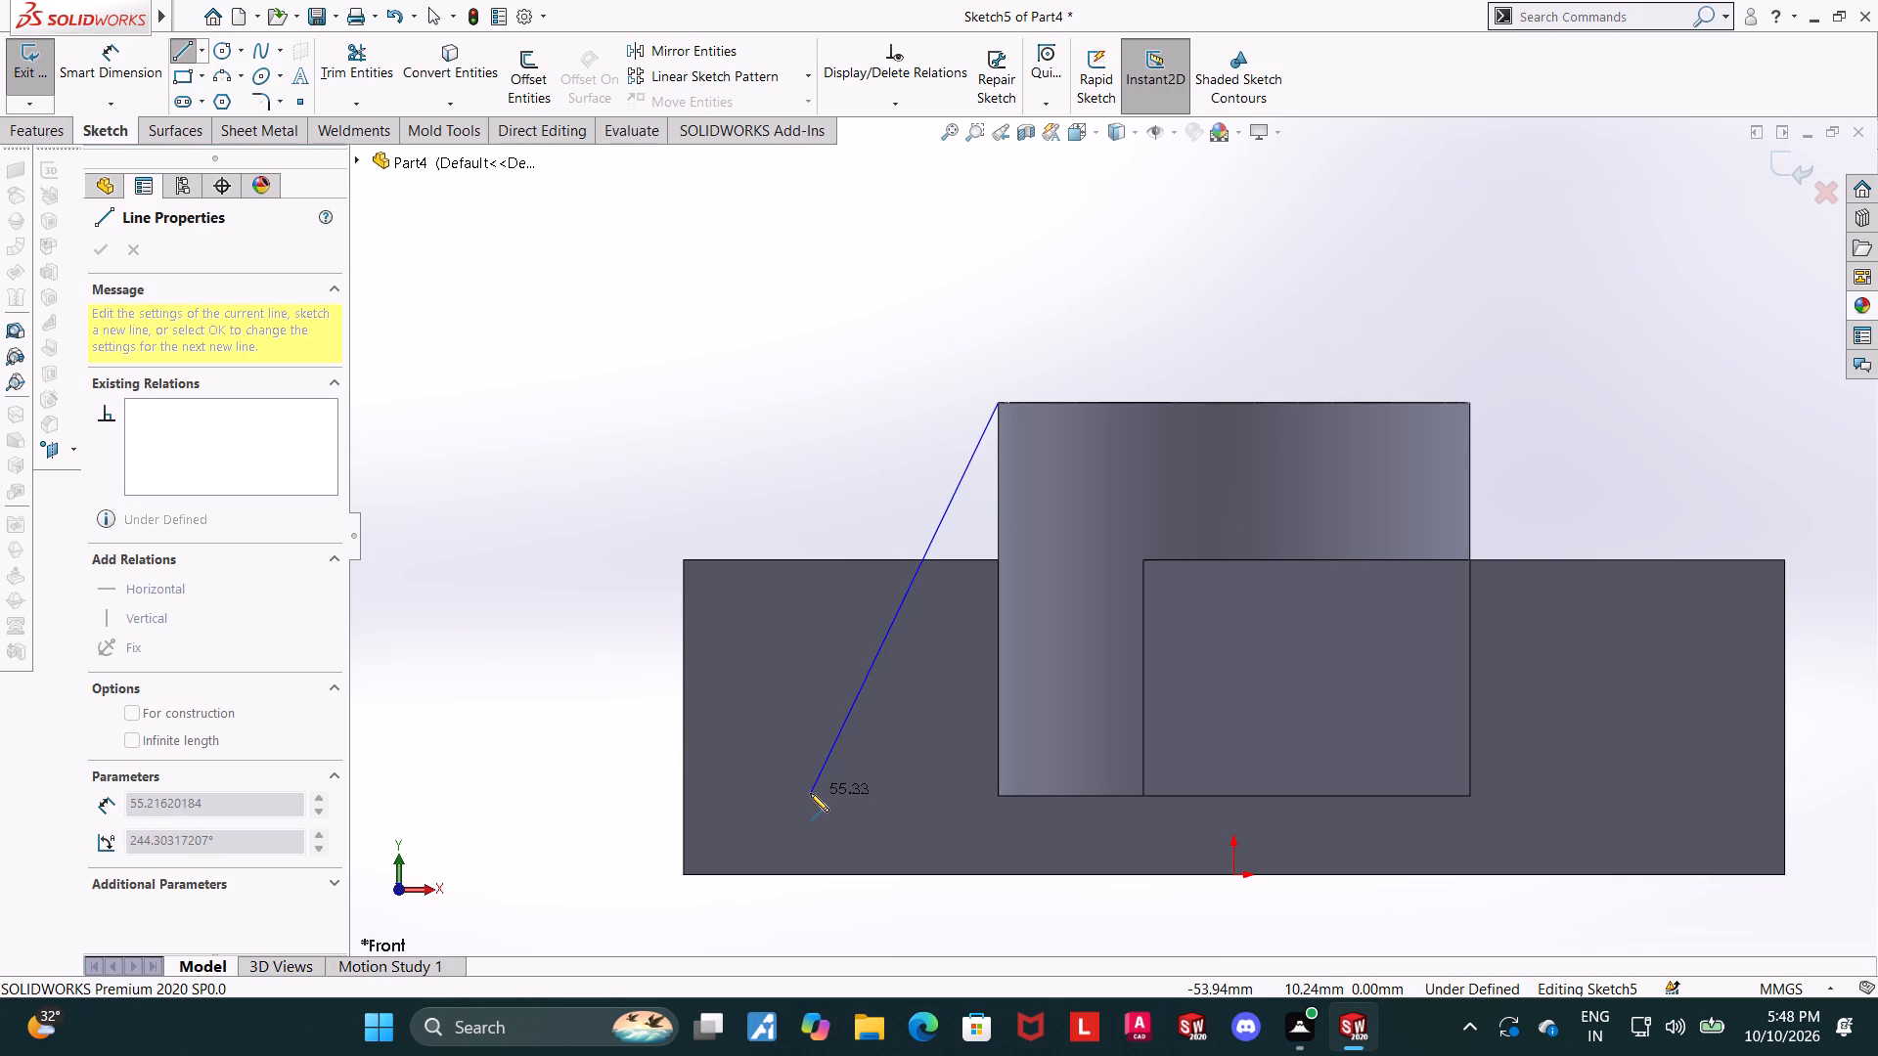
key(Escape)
Draw a horizontal line from the boss's lower -X corner at pocket-floor level out past the block's -X end.
click(188, 52)
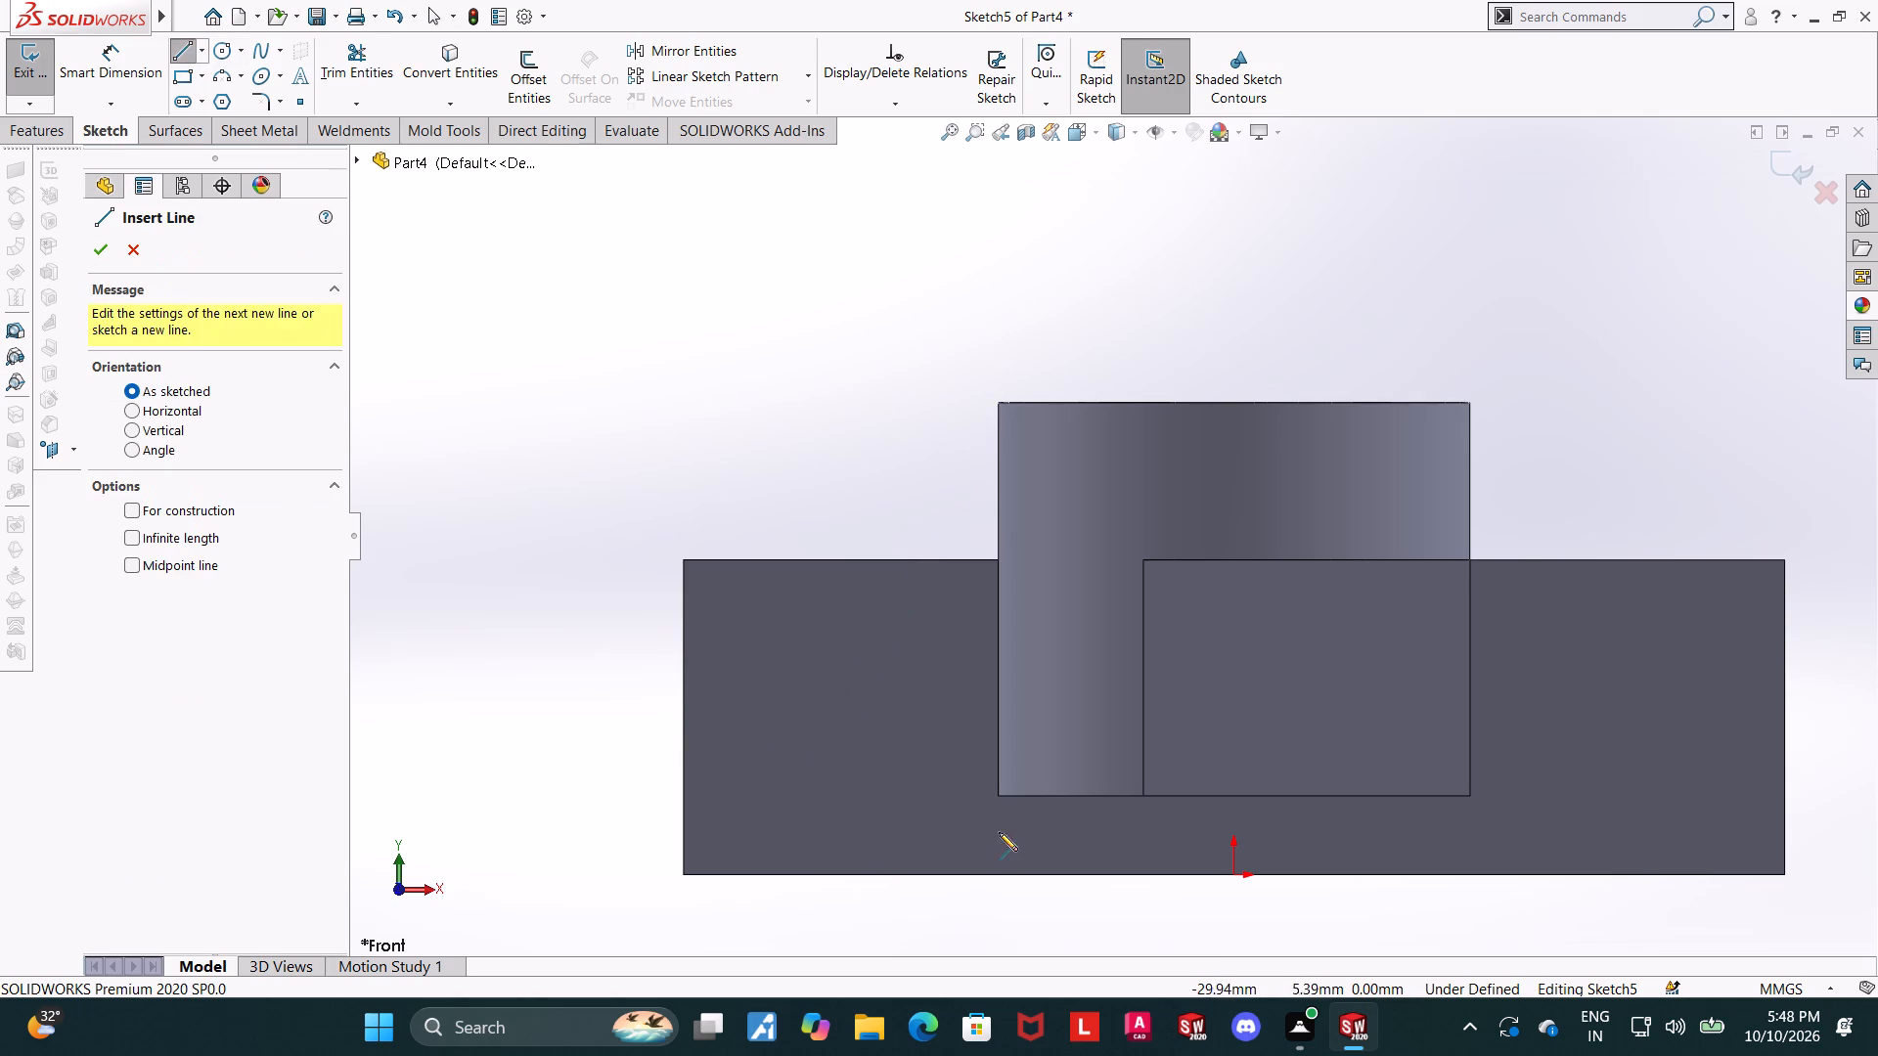
click(999, 797)
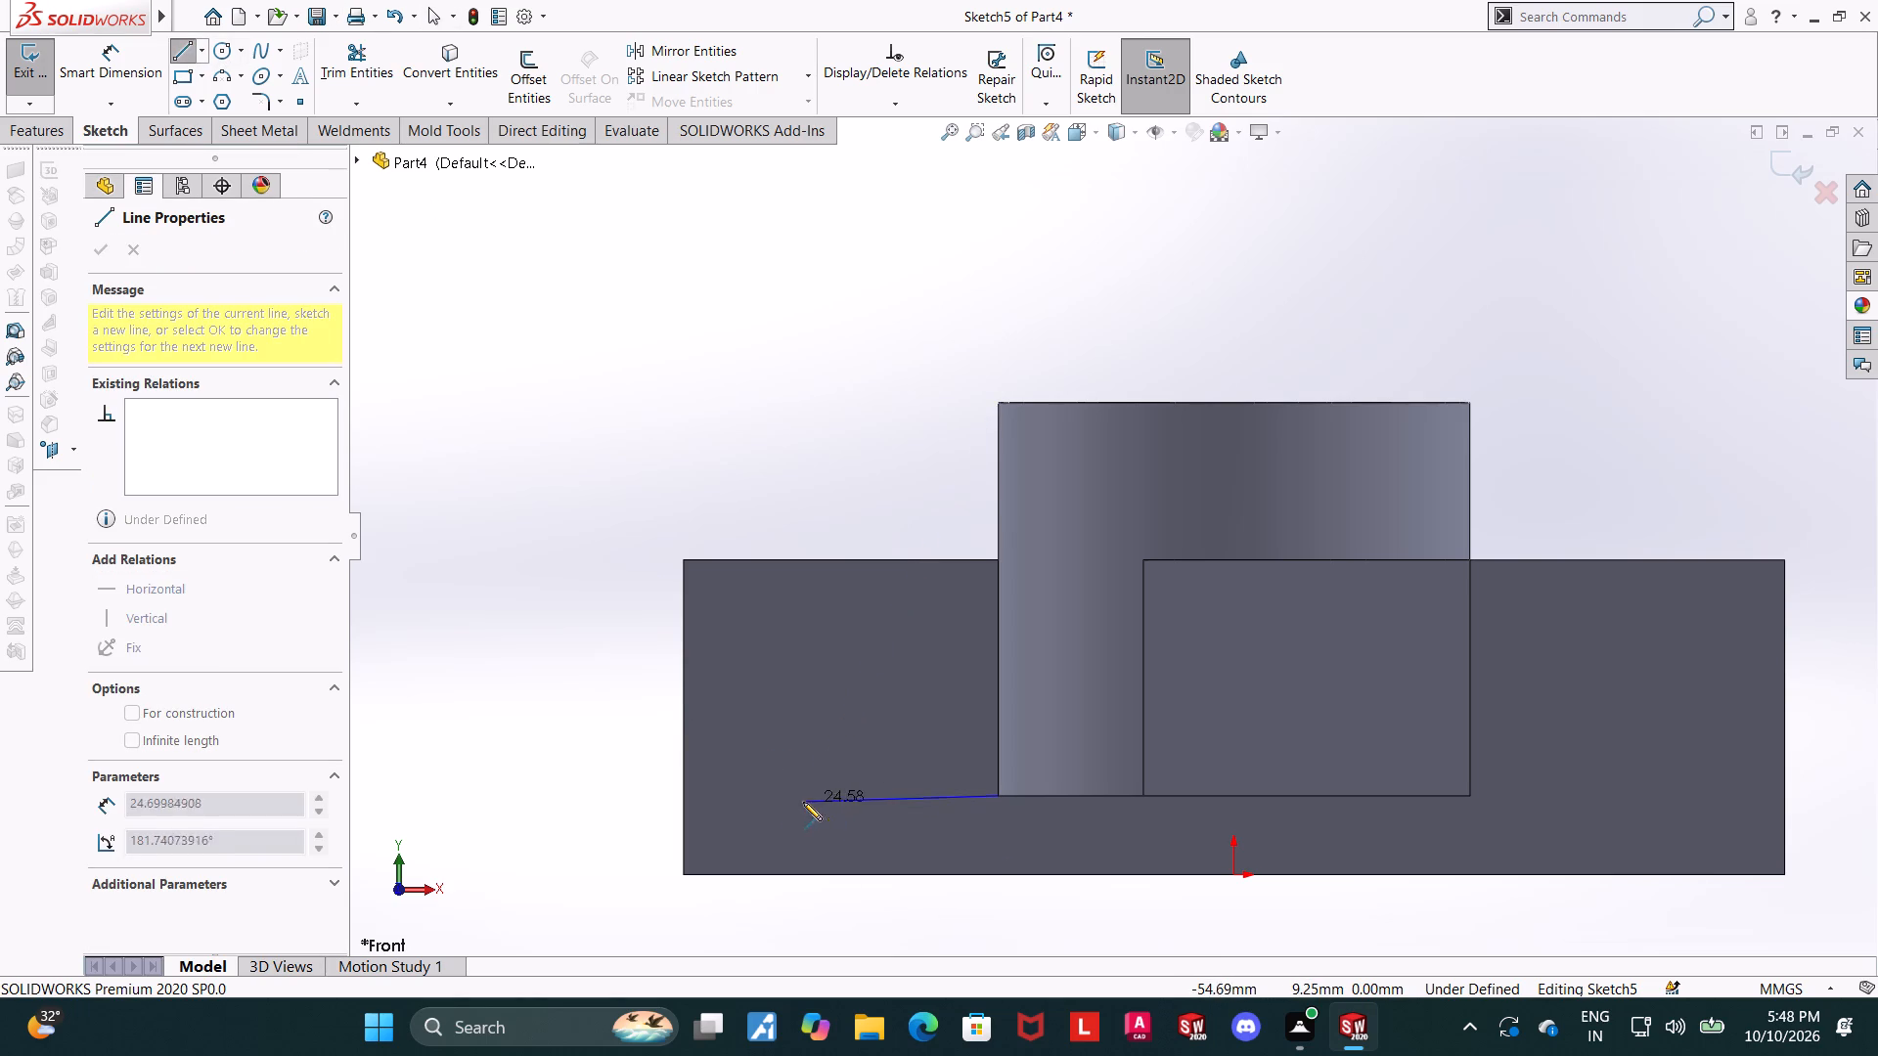
click(649, 794)
key(Escape)
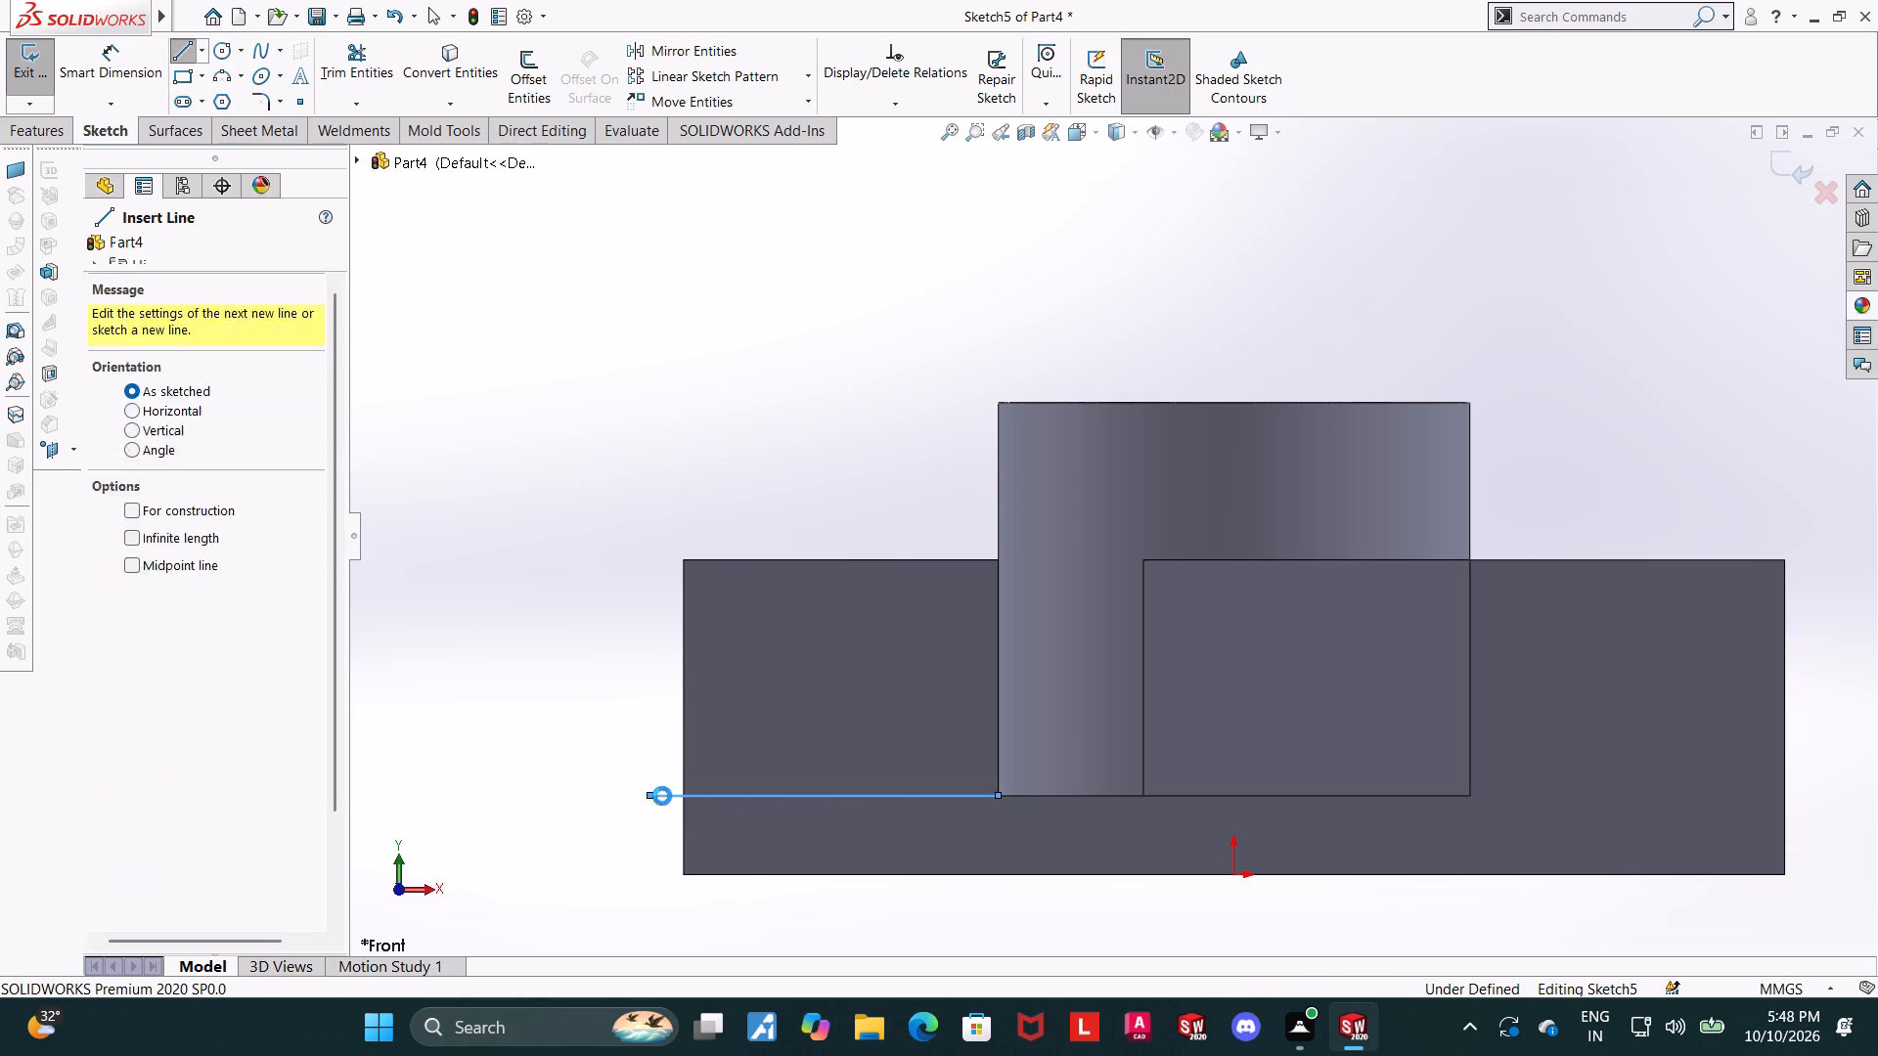
key(Escape)
Draw an inclined line about 59 mm long from the boss's top -X corner down to the horizontal line.
click(172, 58)
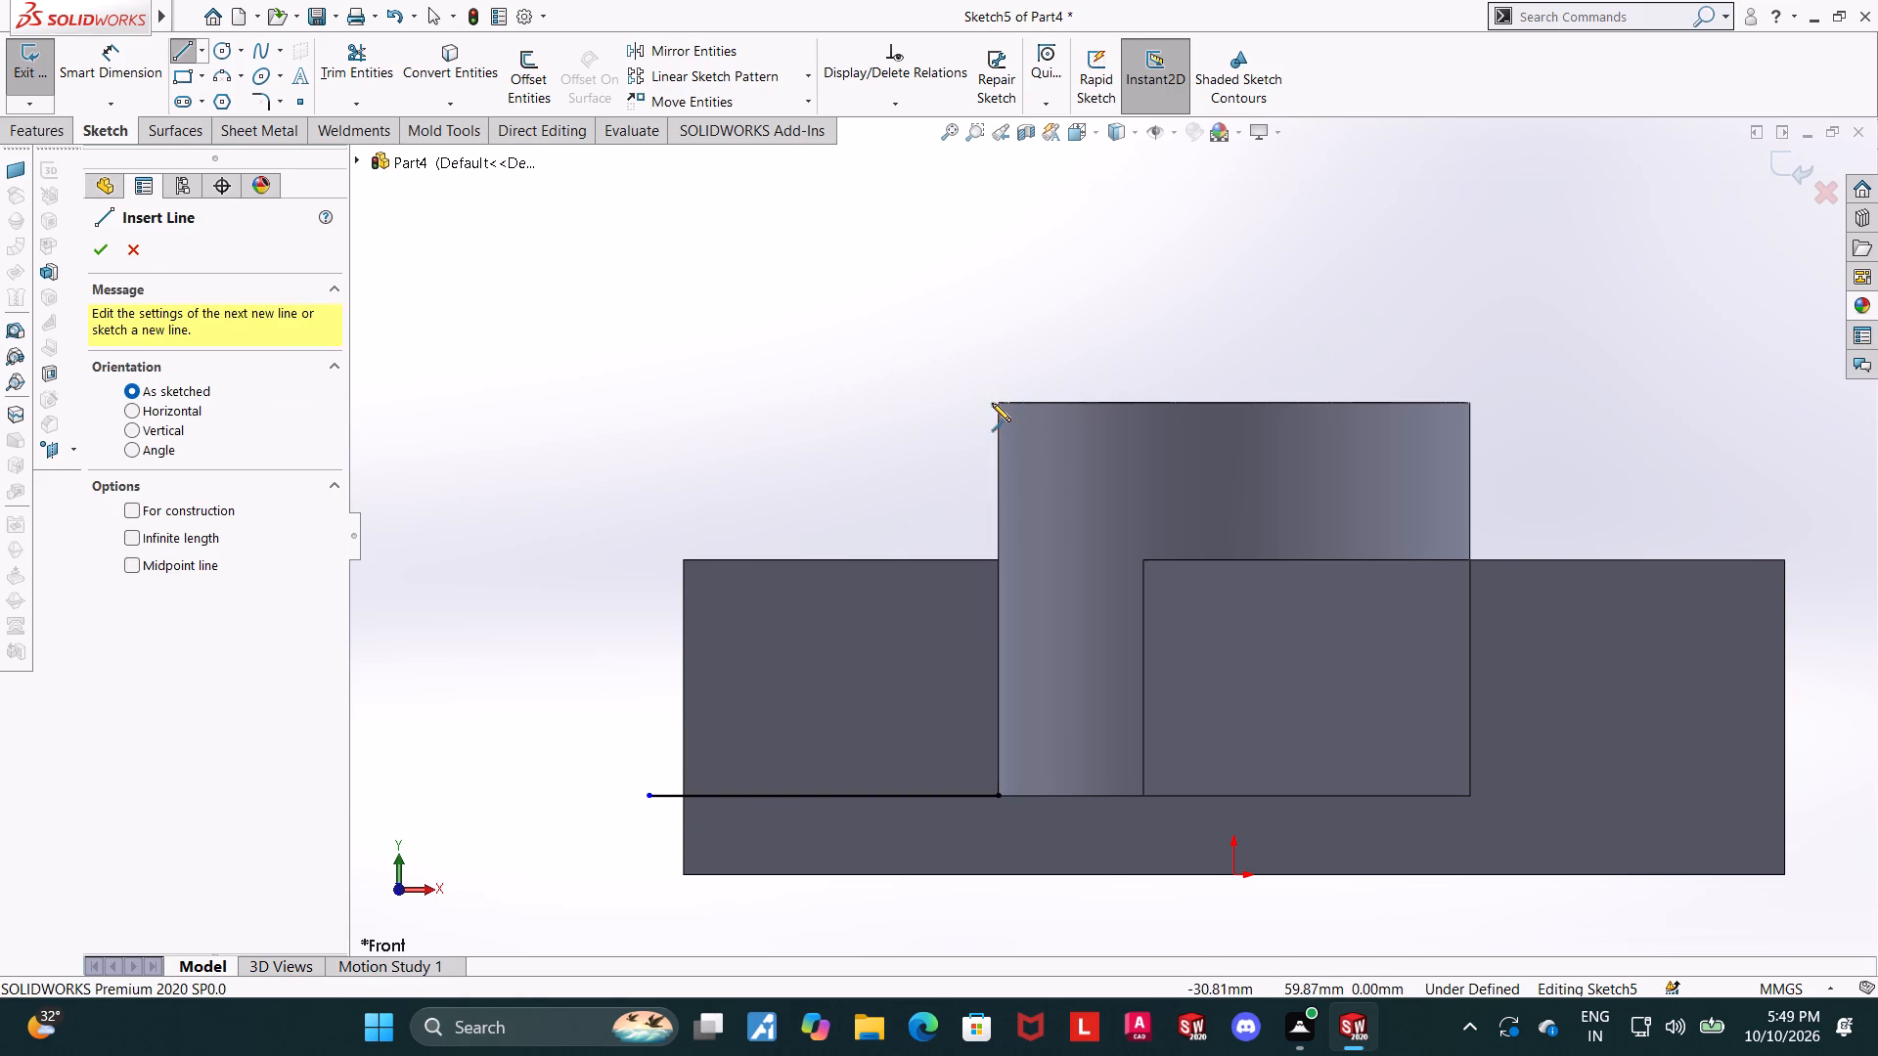
click(999, 401)
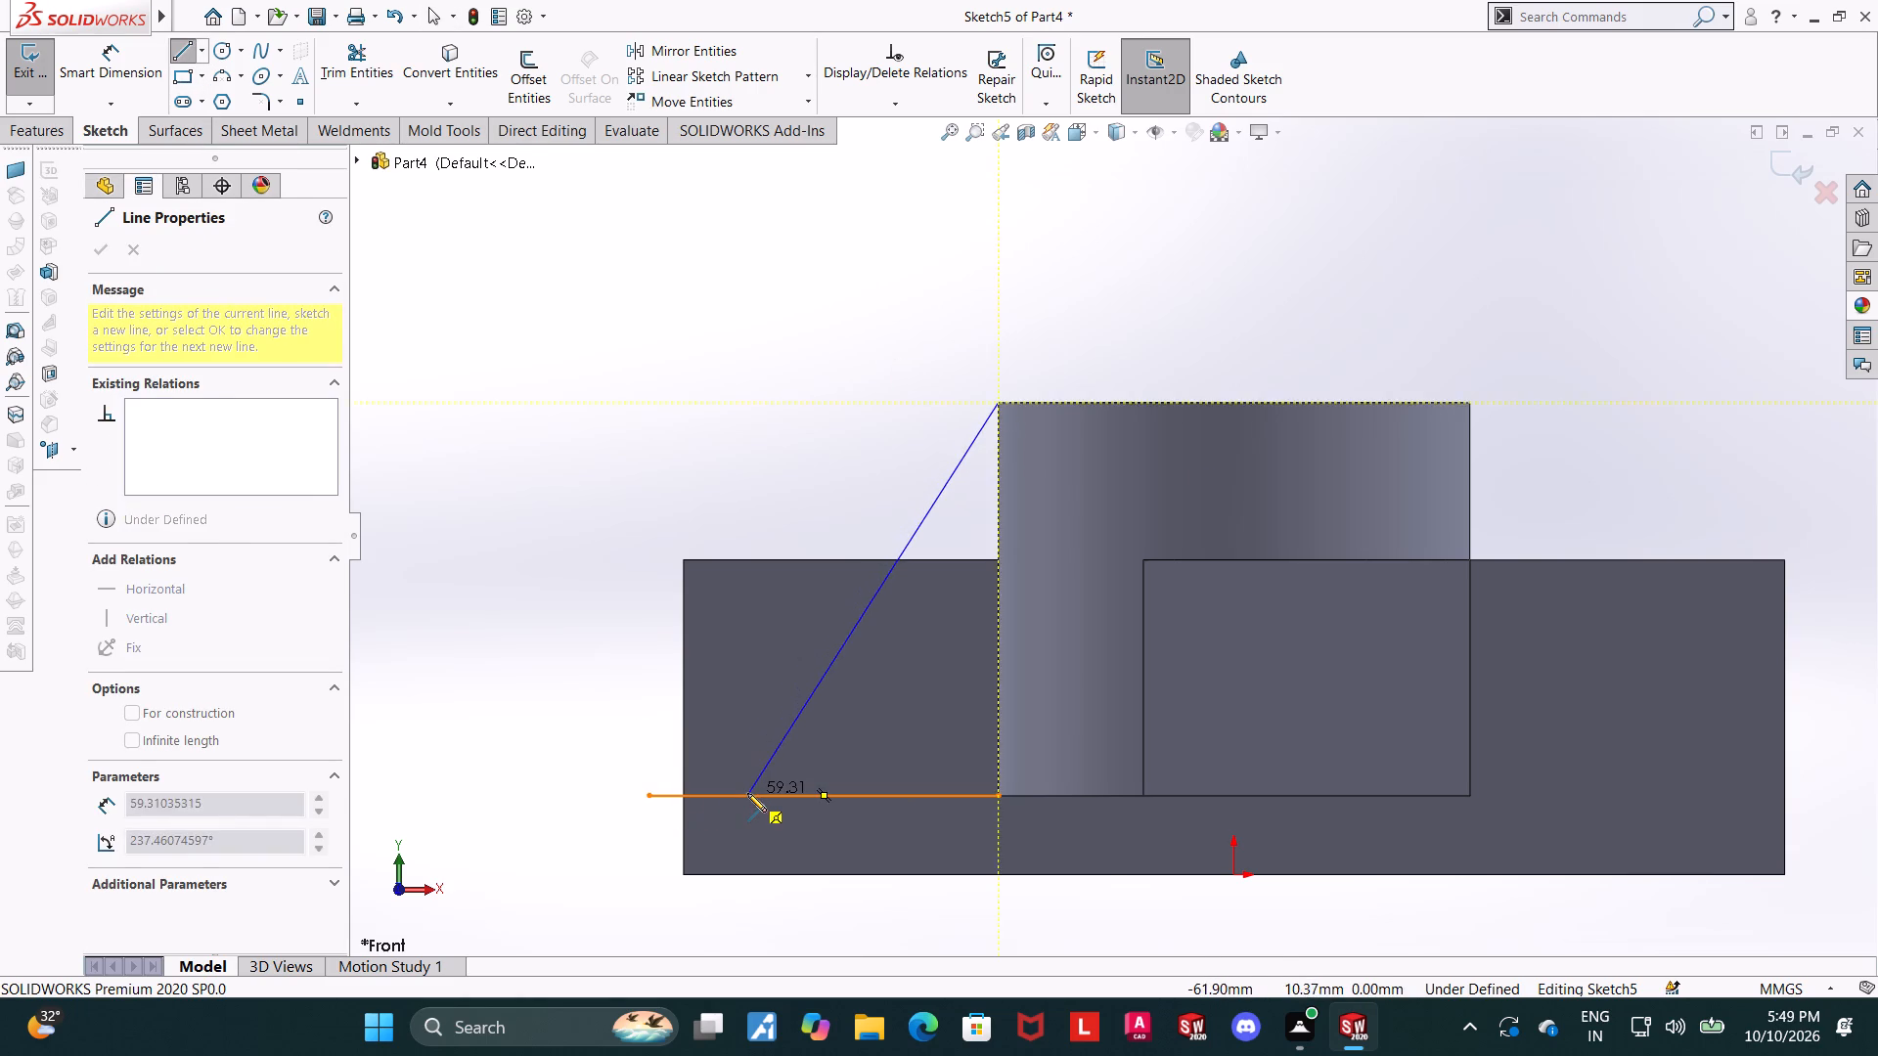
click(747, 793)
key(Escape)
key(Escape)
key(Escape)
Trim away all of the horizontal line, leaving only the inclined line.
click(362, 45)
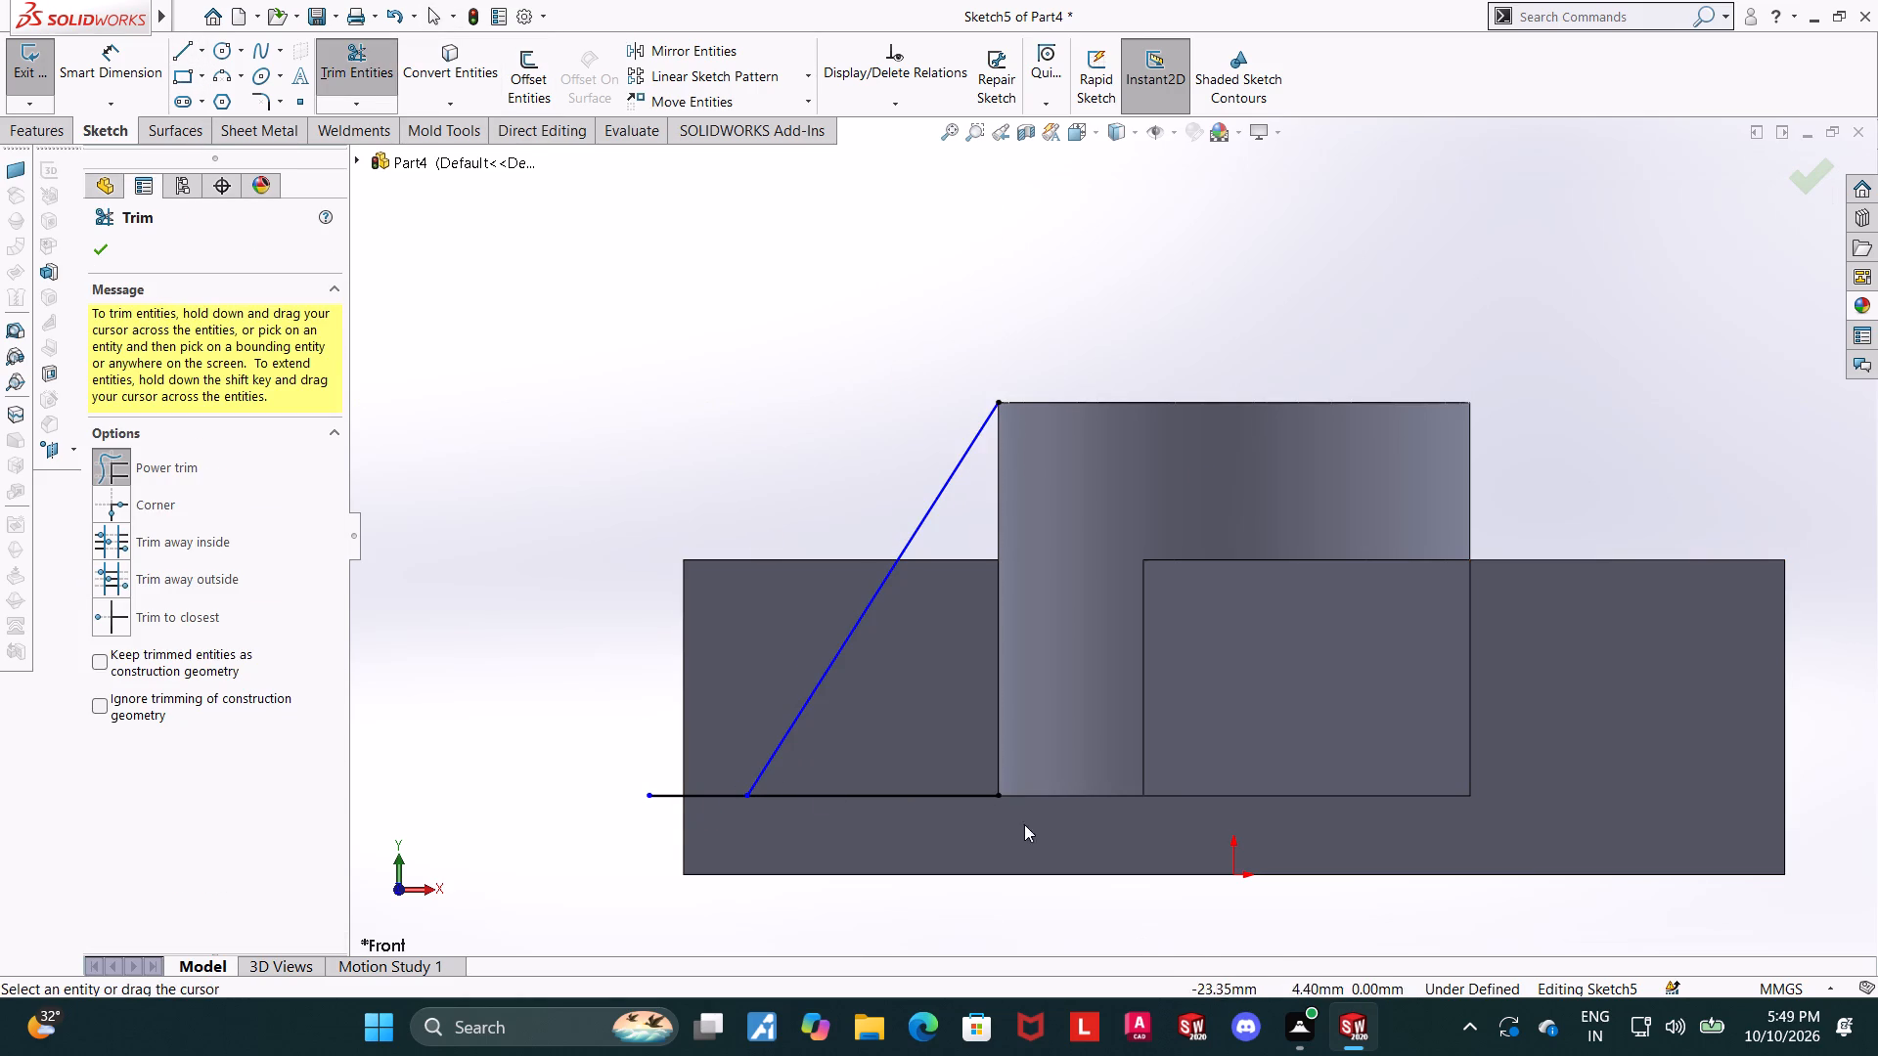
drag(945, 767, 713, 856)
drag(686, 793, 675, 753)
key(Escape)
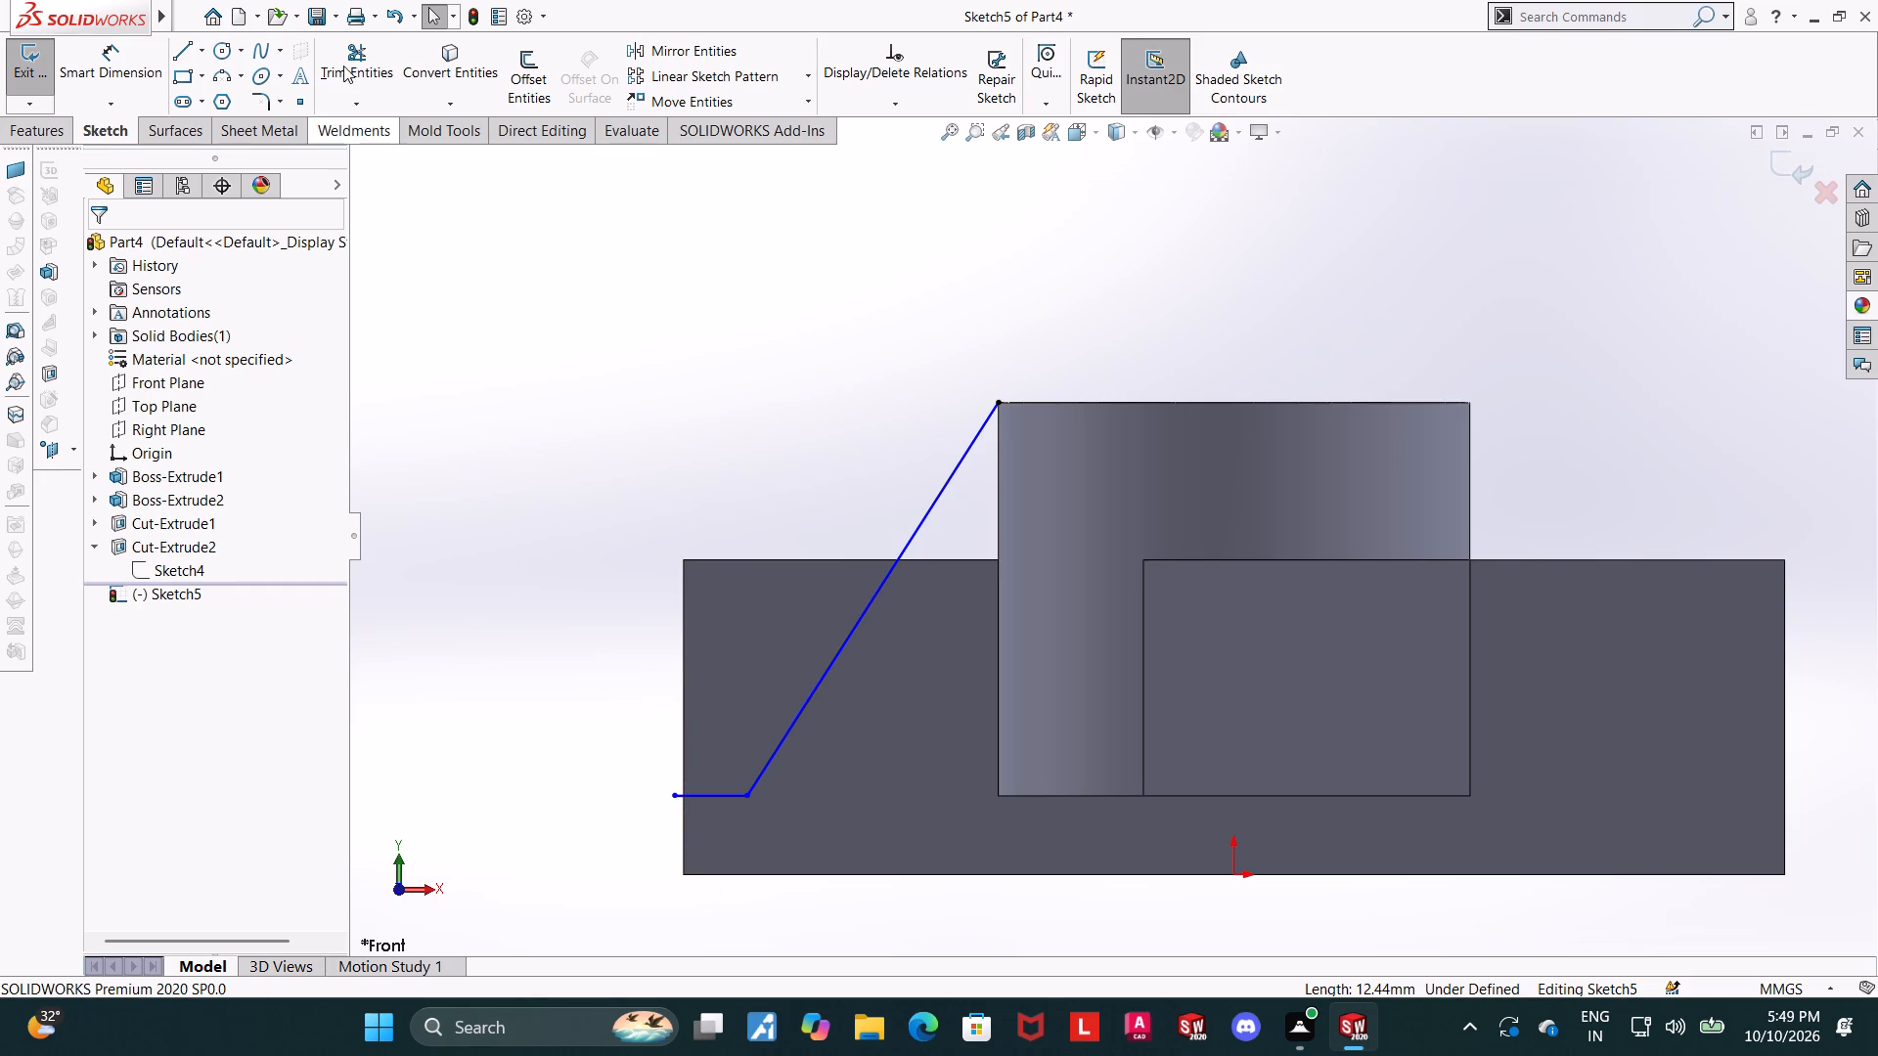
click(338, 62)
click(347, 71)
drag(708, 811, 715, 729)
key(Escape)
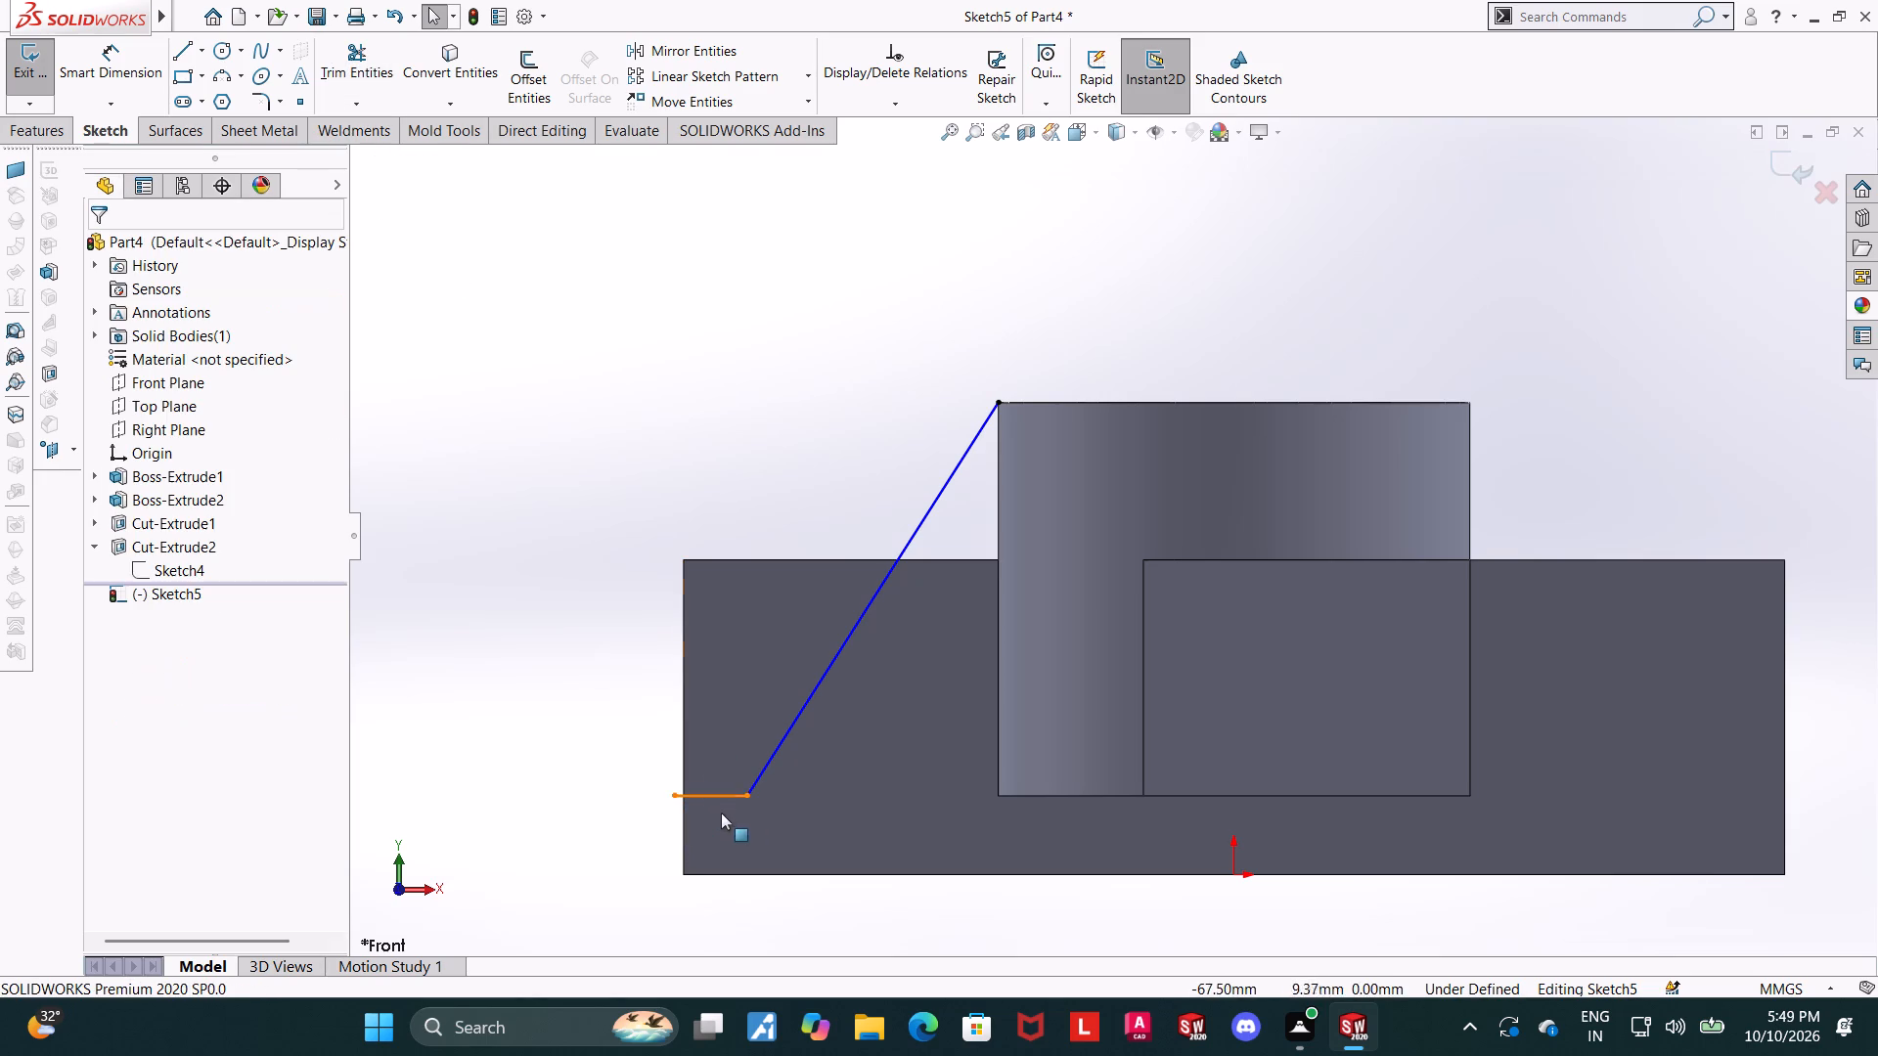
click(346, 54)
drag(697, 831, 707, 700)
key(Escape)
Change the display style to Hidden Lines Visible.
click(1135, 128)
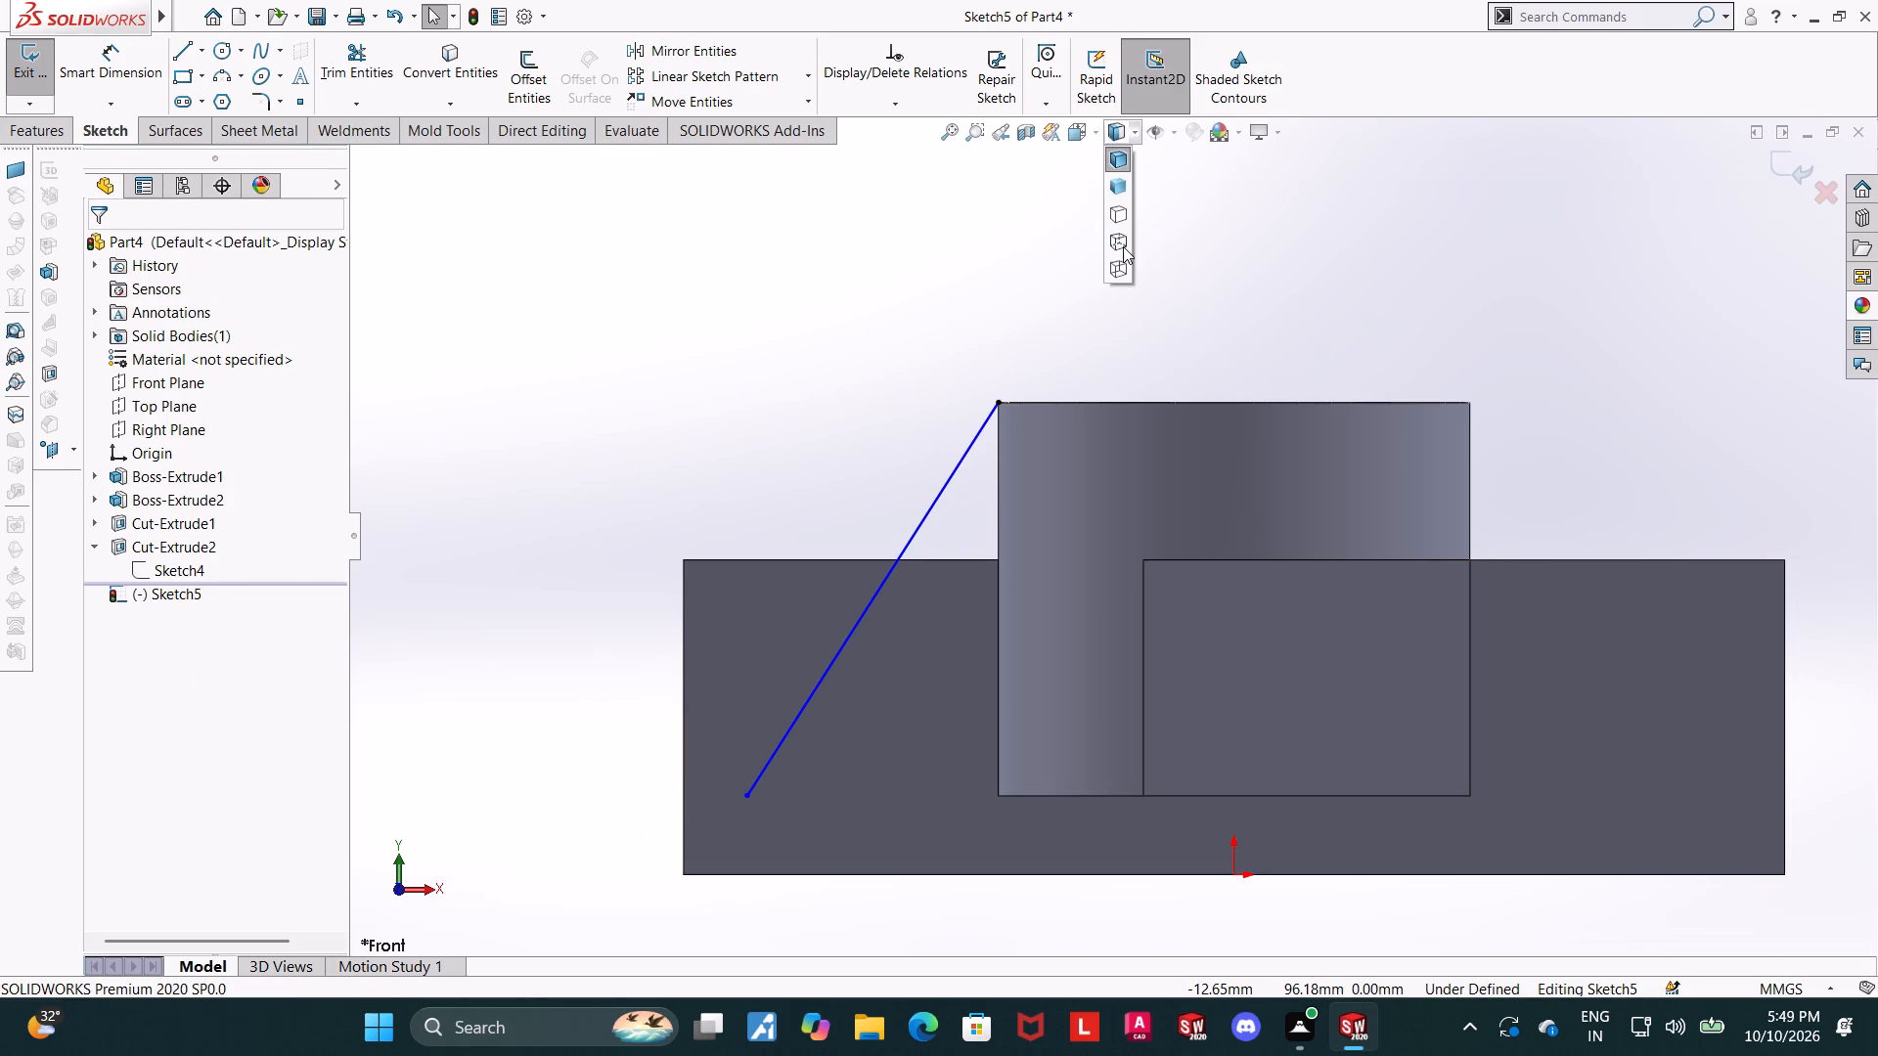
click(1123, 246)
key(Escape)
key(Escape)
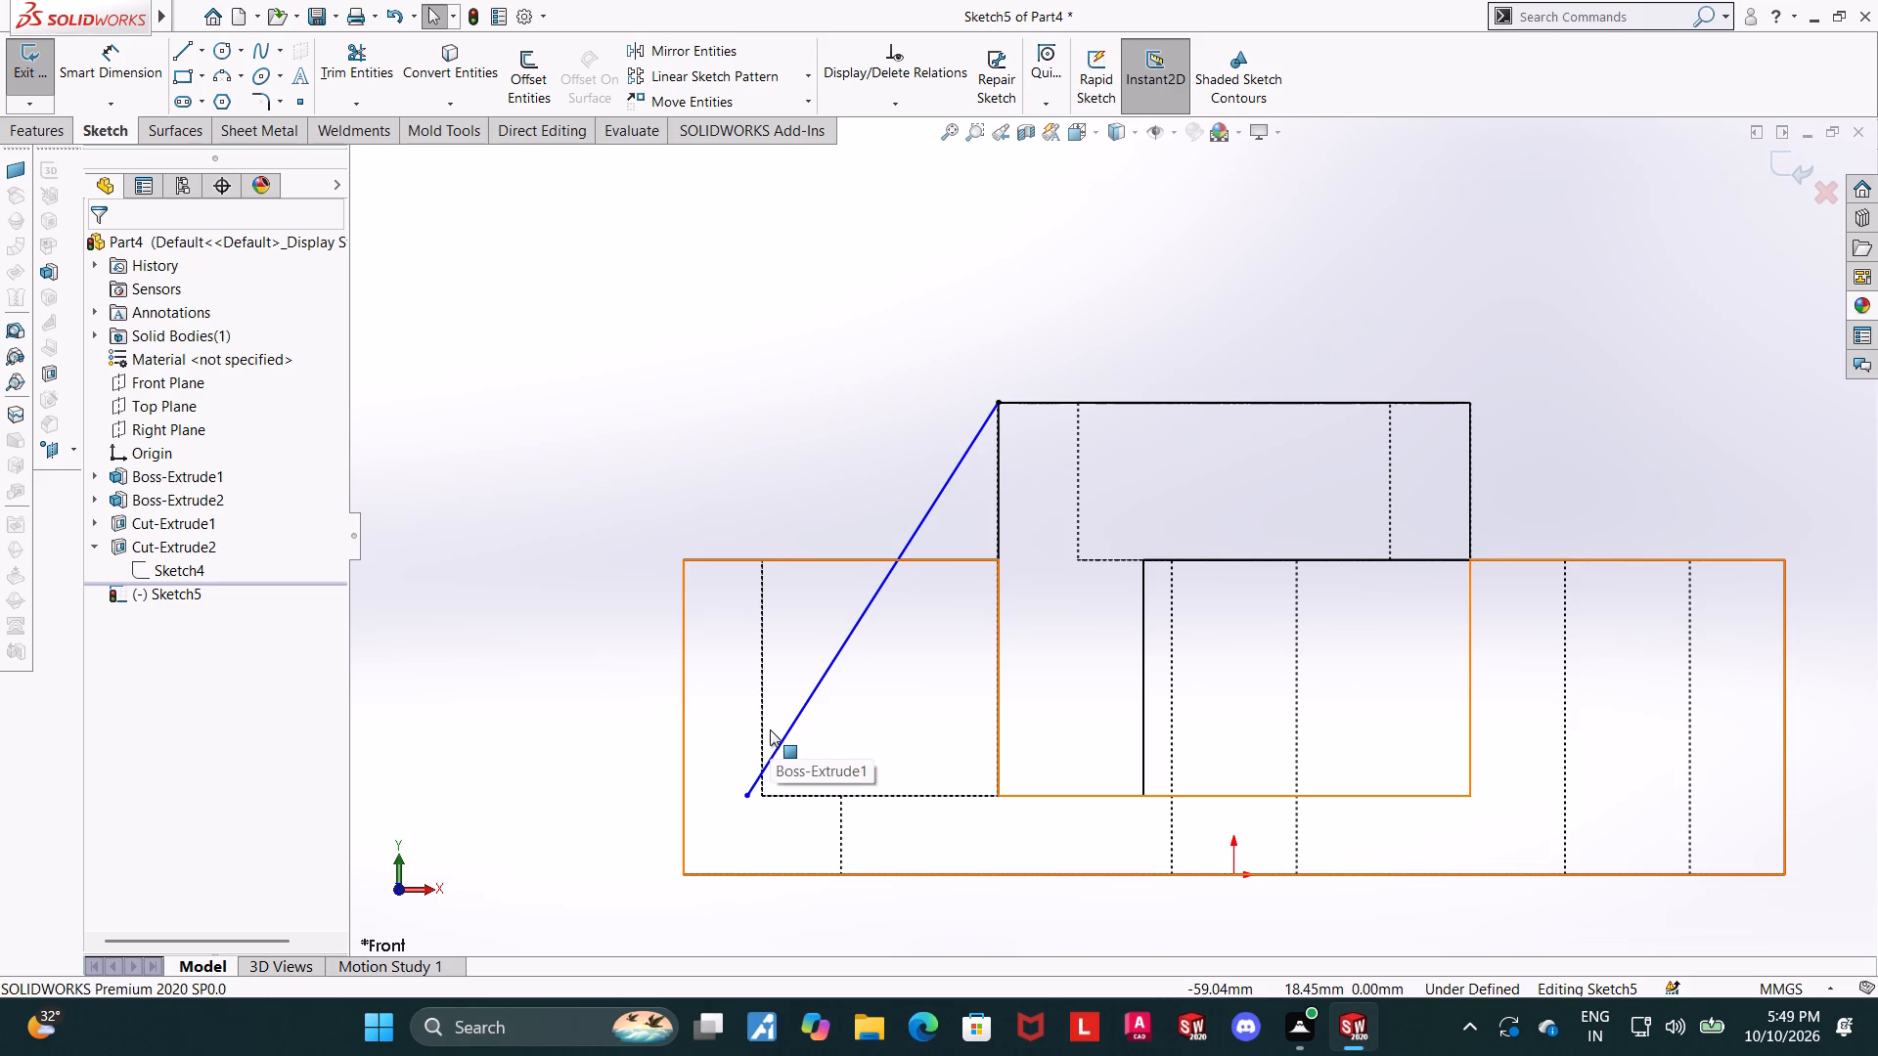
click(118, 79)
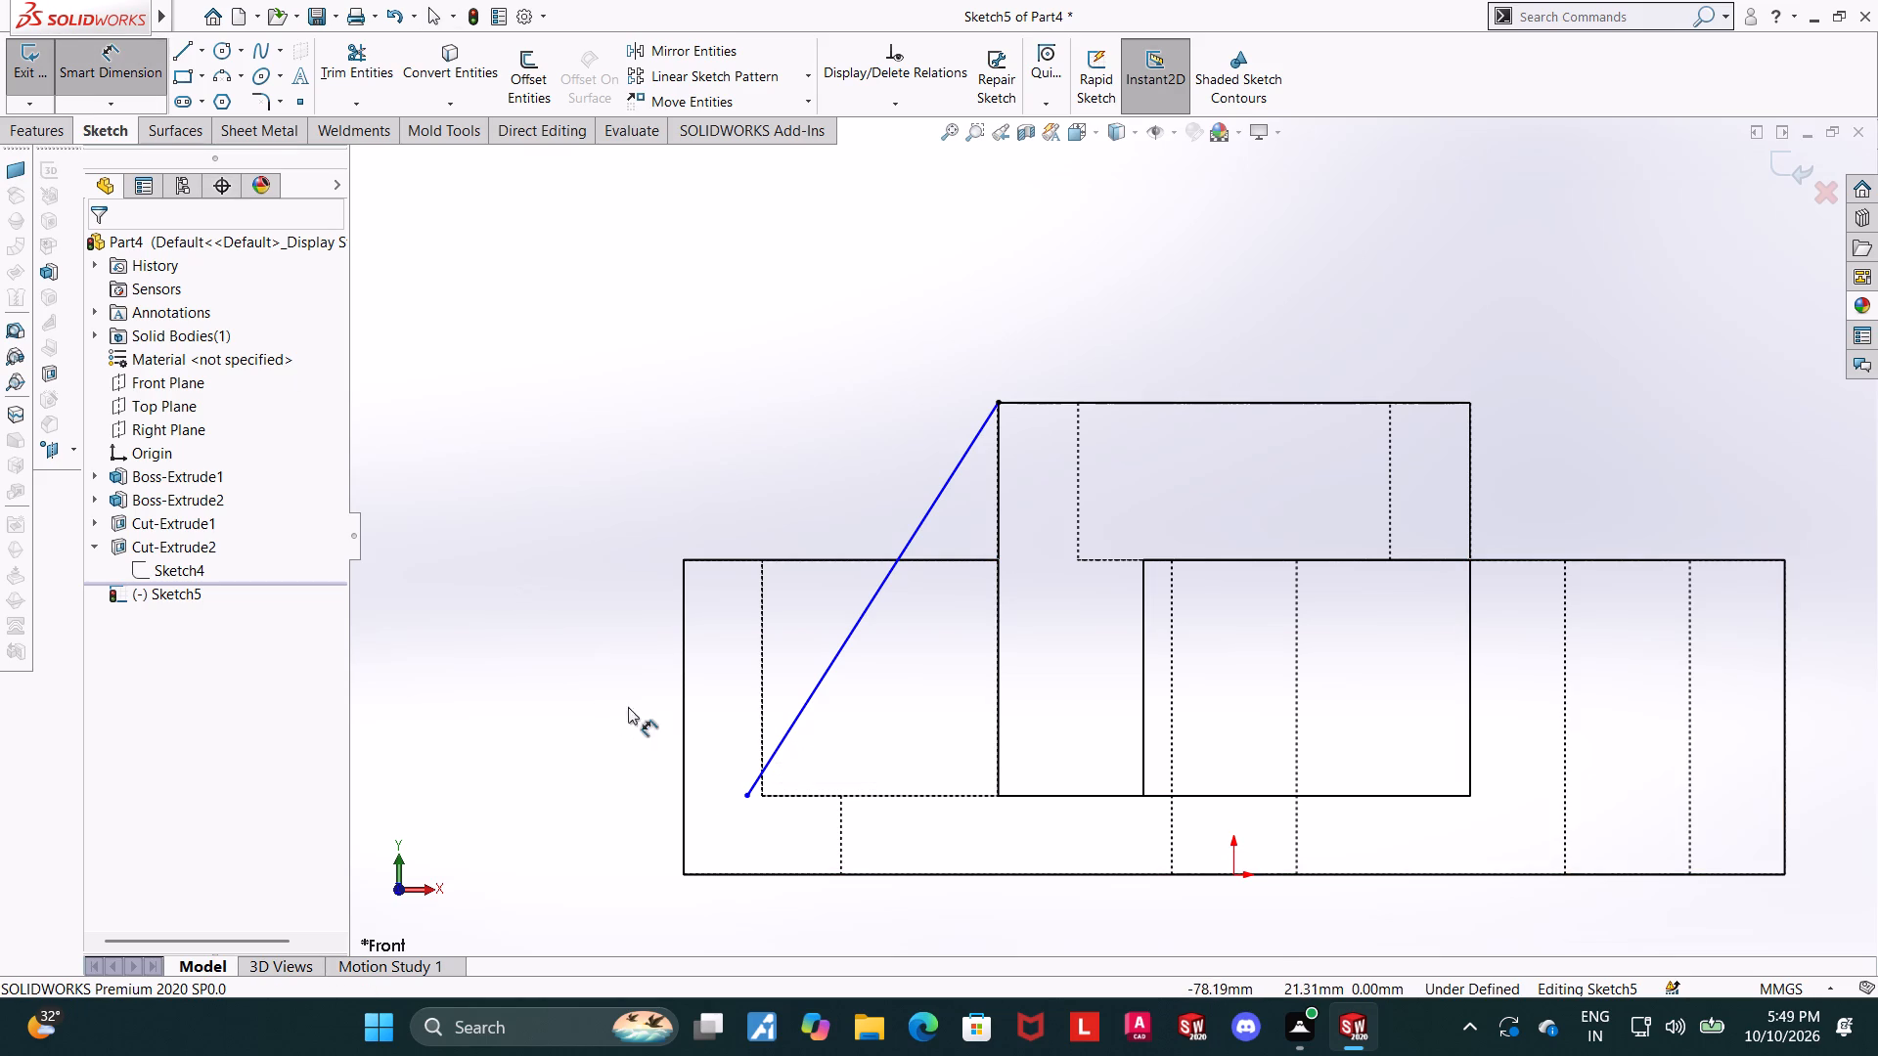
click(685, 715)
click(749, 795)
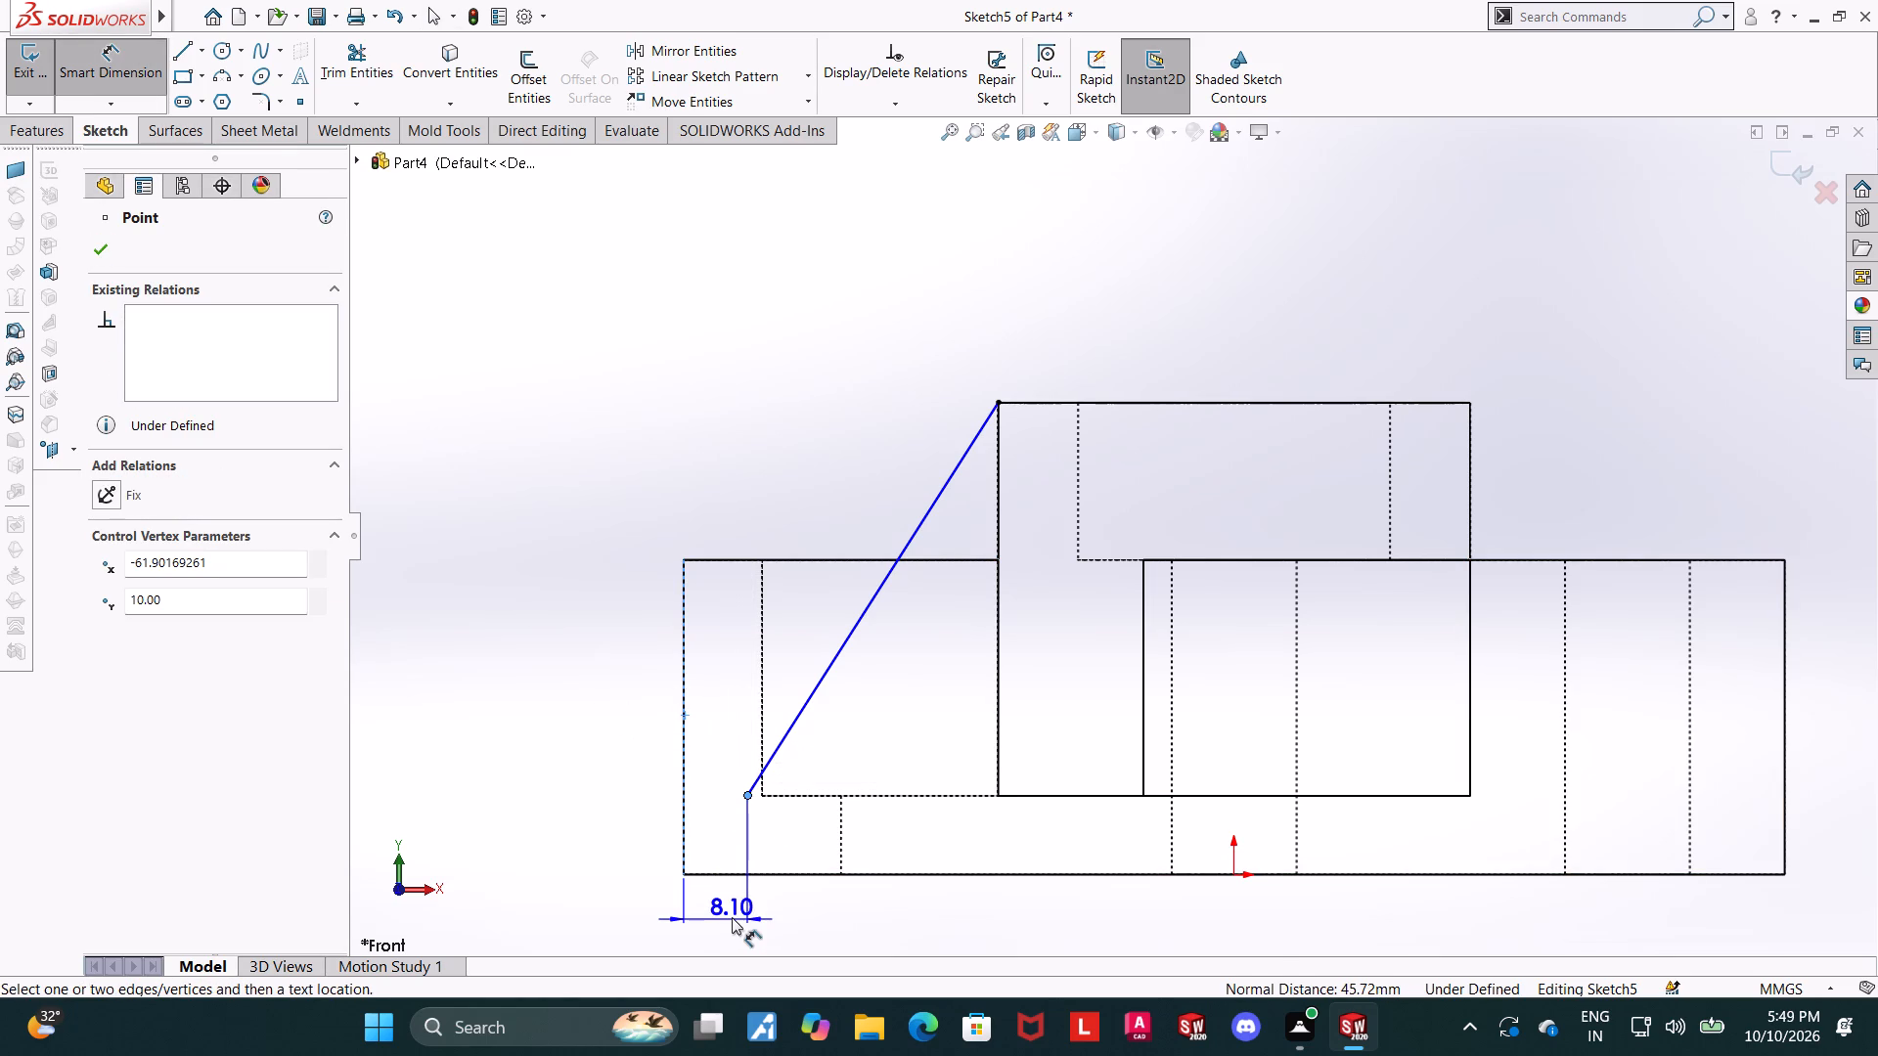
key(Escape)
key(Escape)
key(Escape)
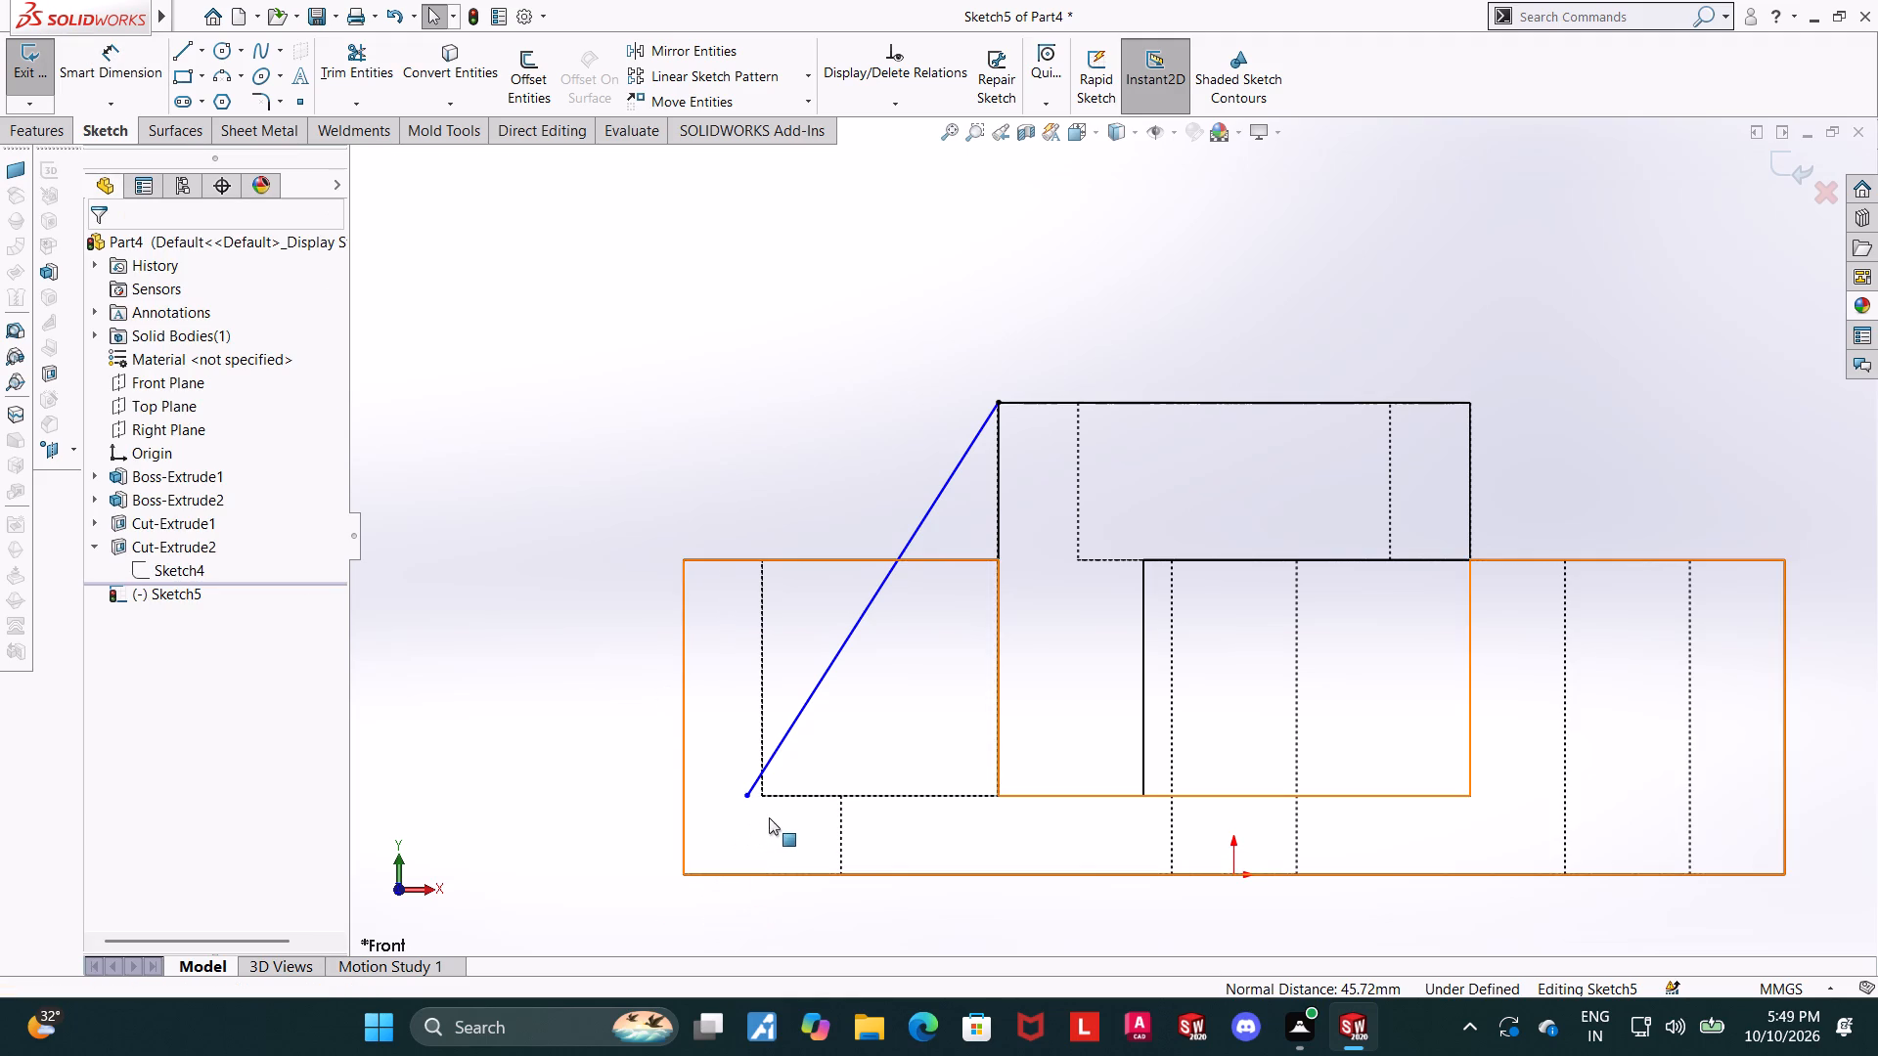
Move the inclined line's lower endpoint towards the boss and dimension it 5 mm from the end notch's inner edge.
drag(745, 794, 873, 789)
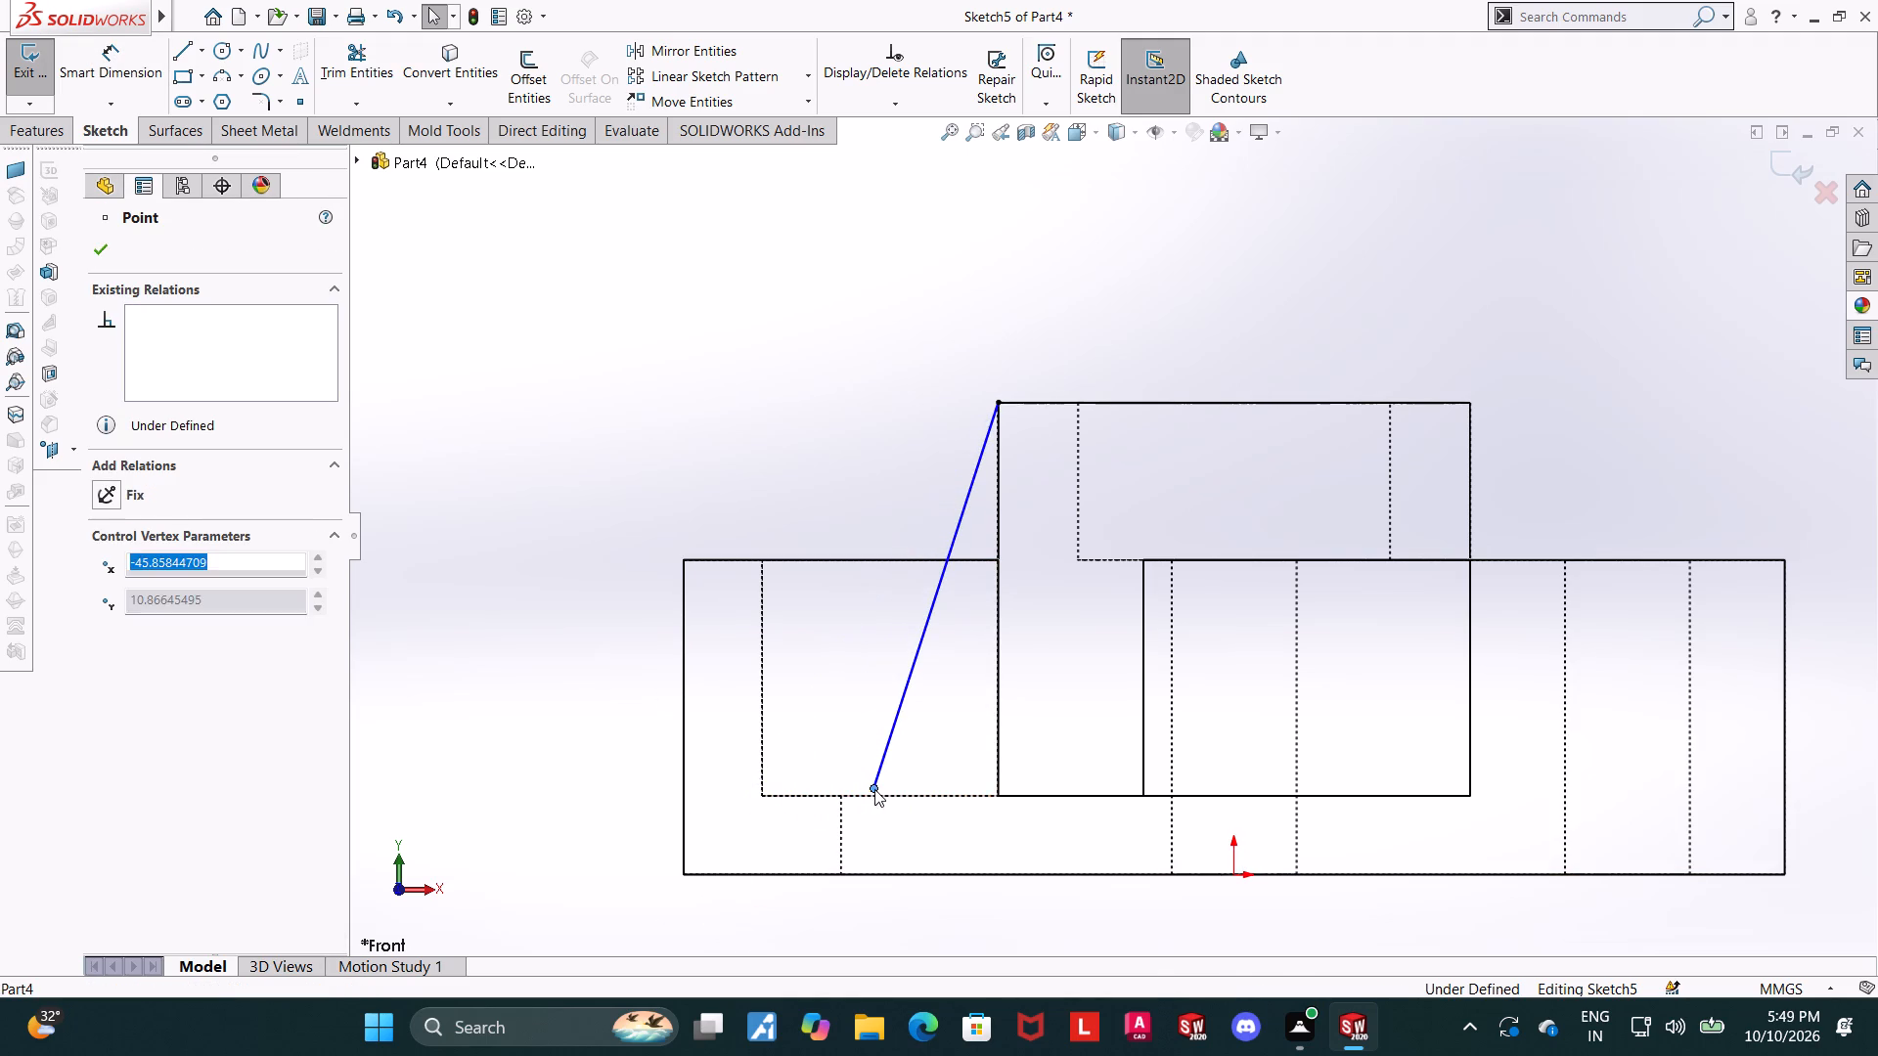
key(Escape)
key(Escape)
click(138, 67)
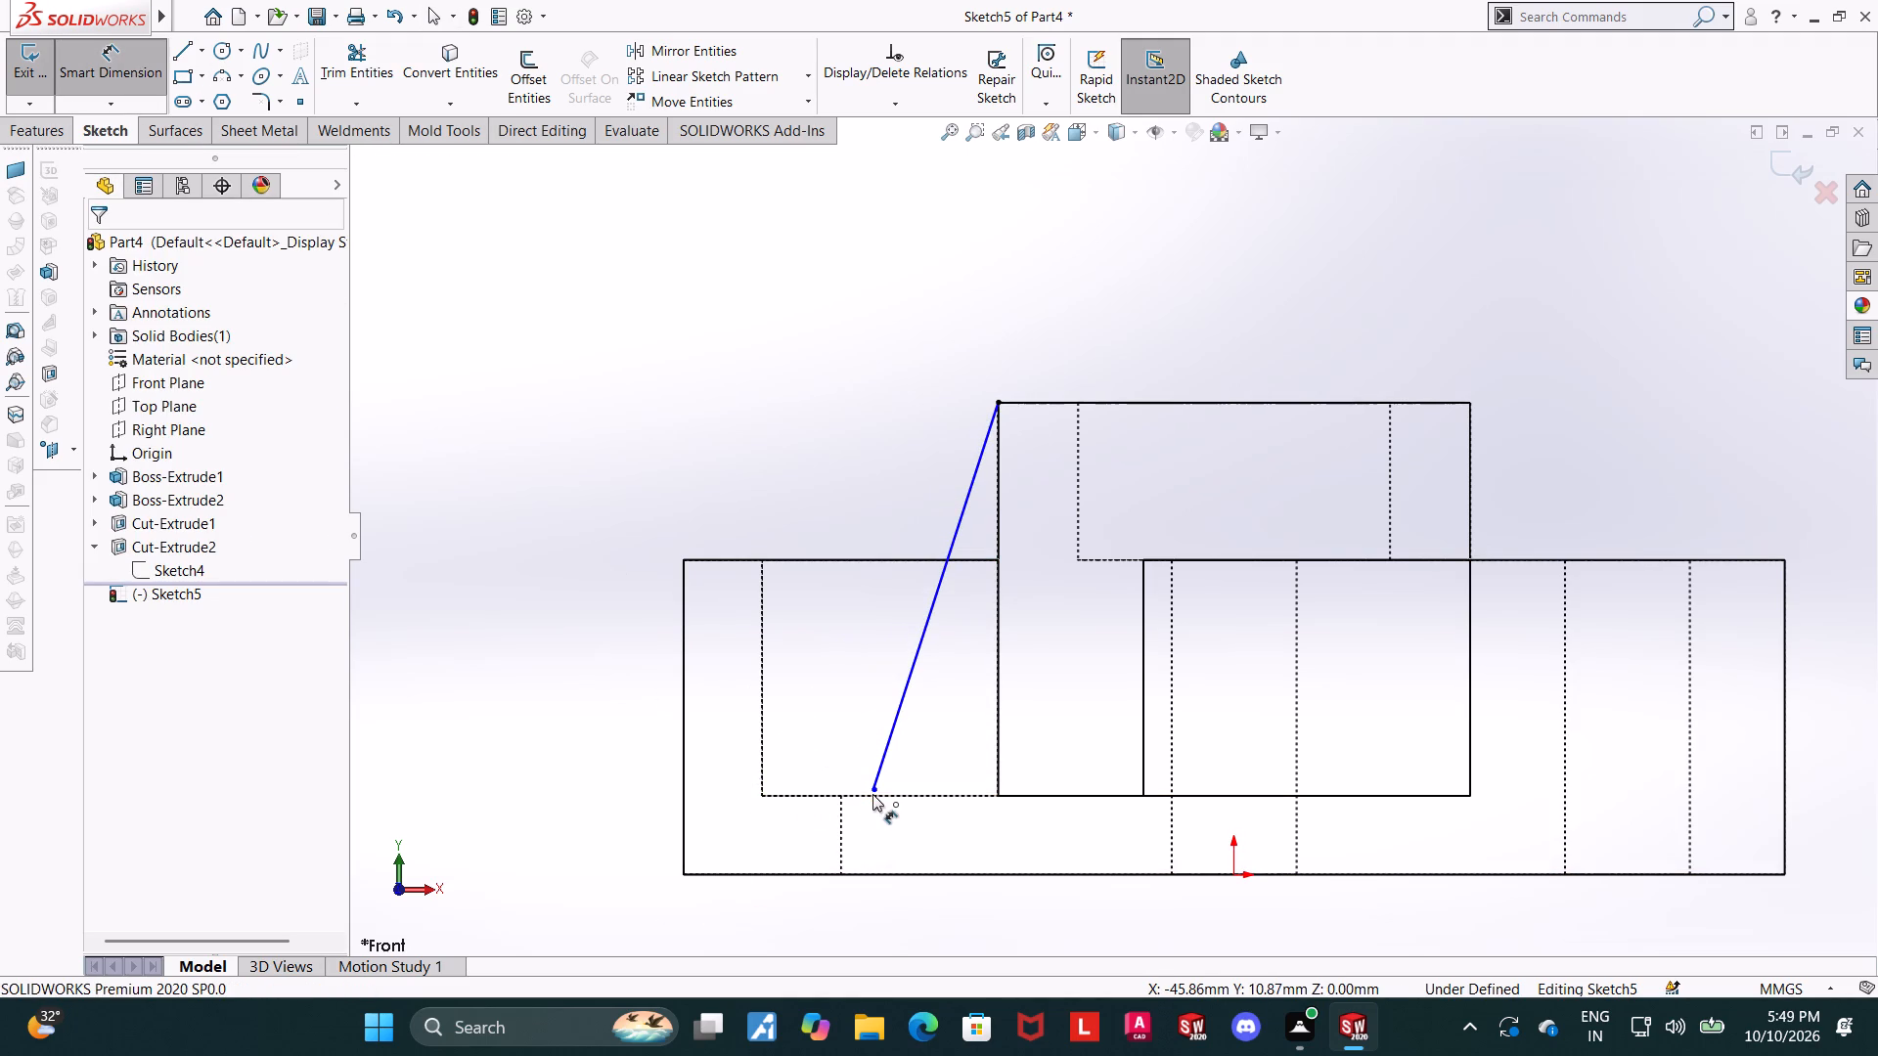
click(876, 793)
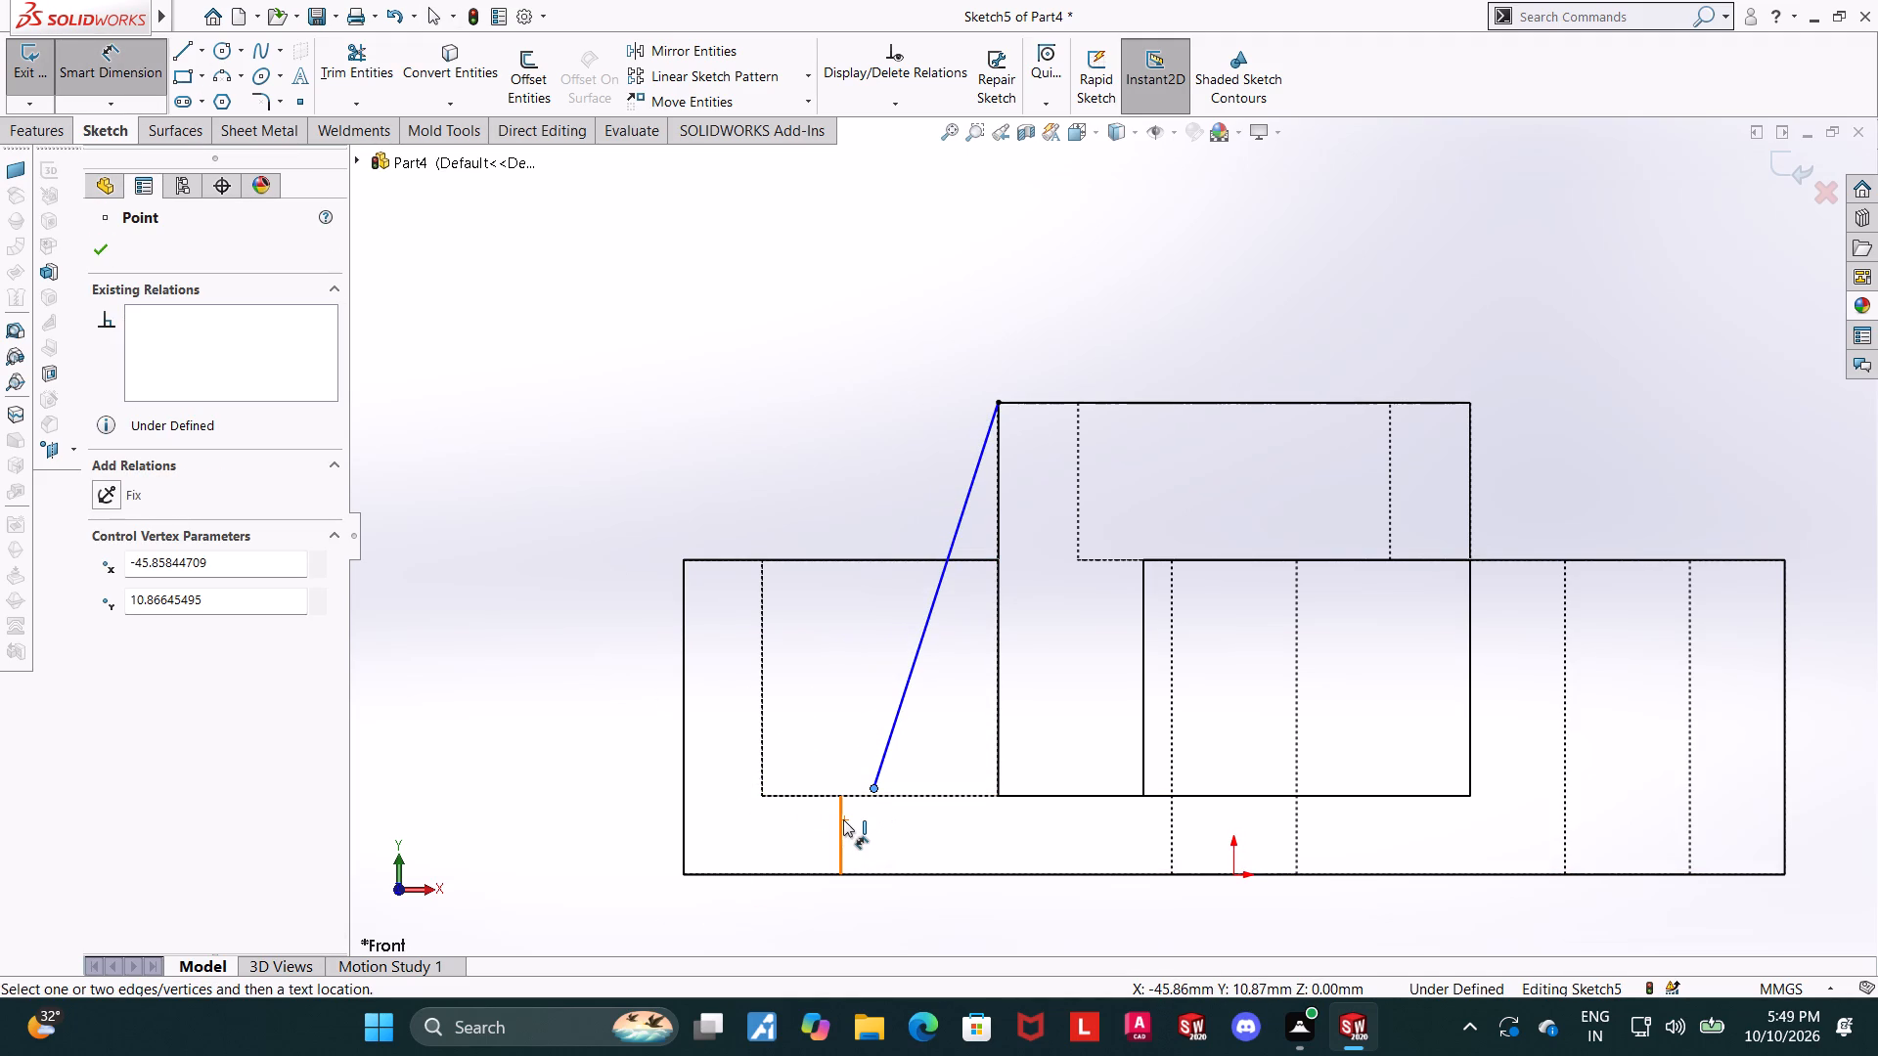
click(843, 819)
click(857, 887)
key(5)
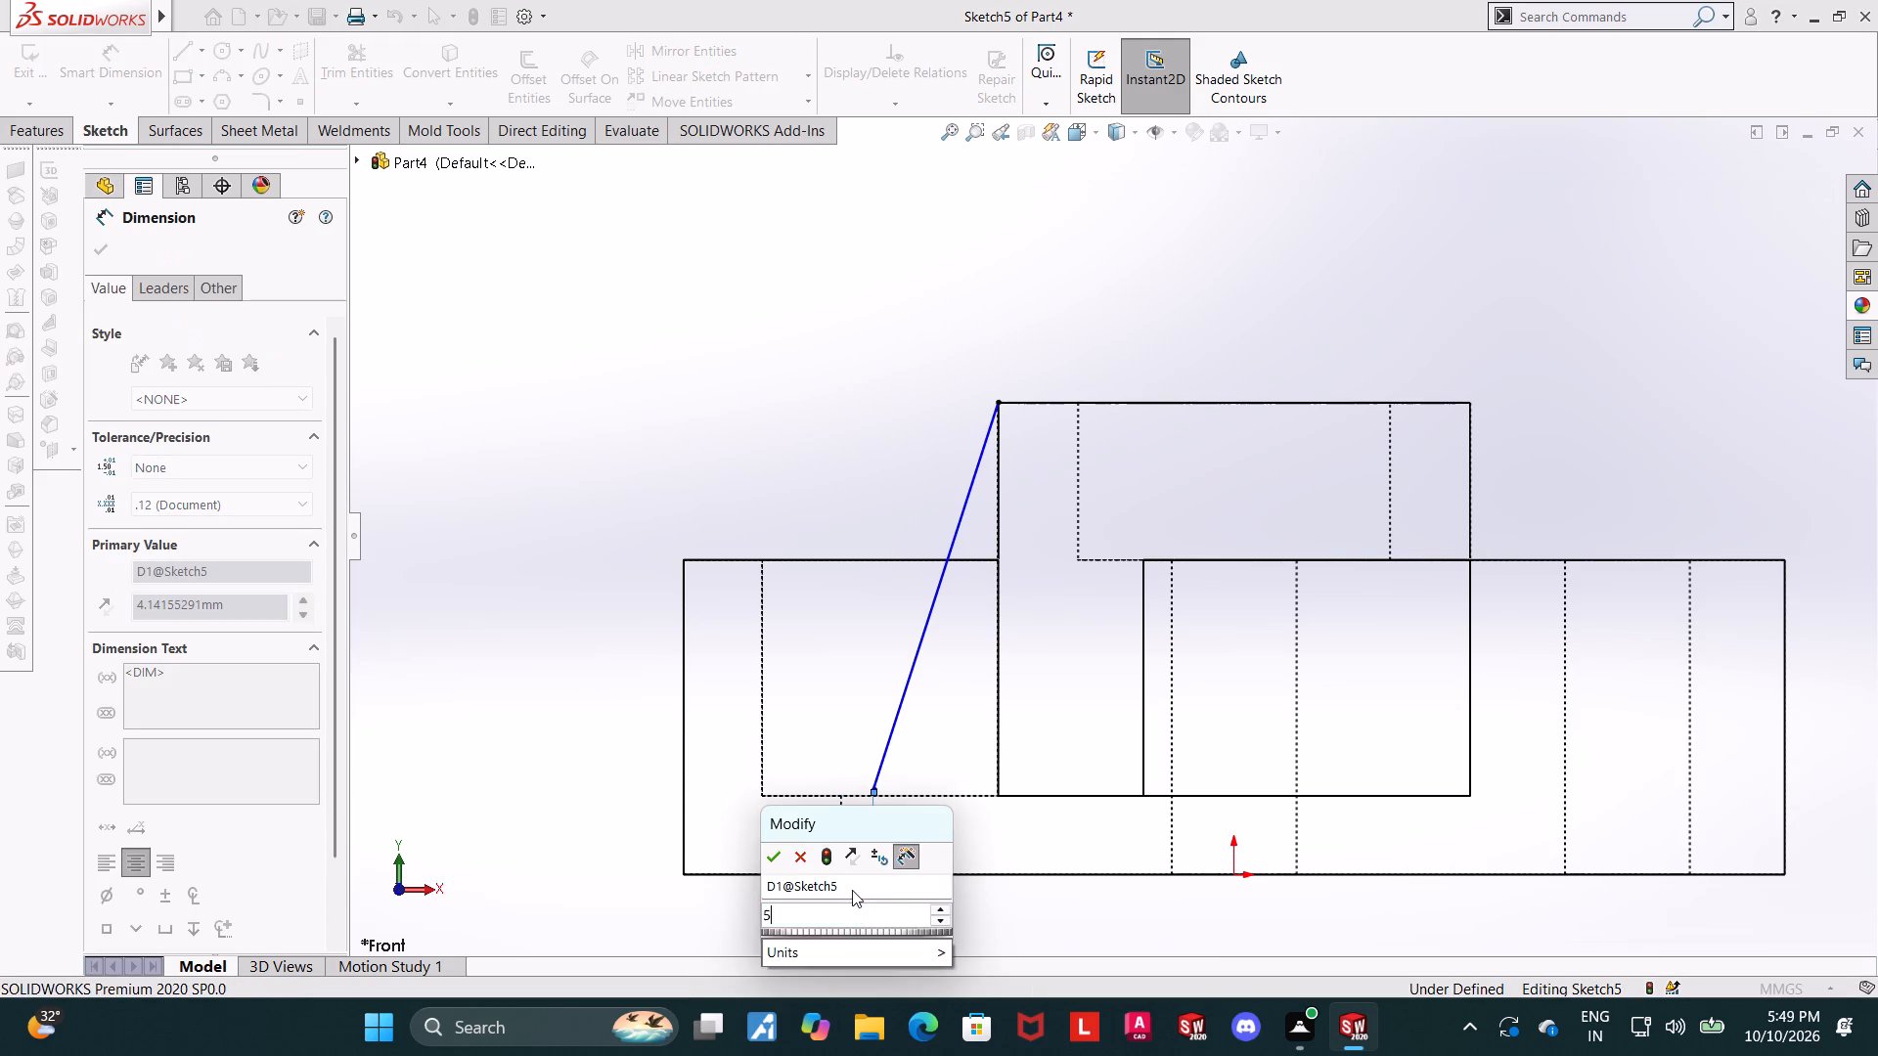
key(Return)
key(Escape)
key(Escape)
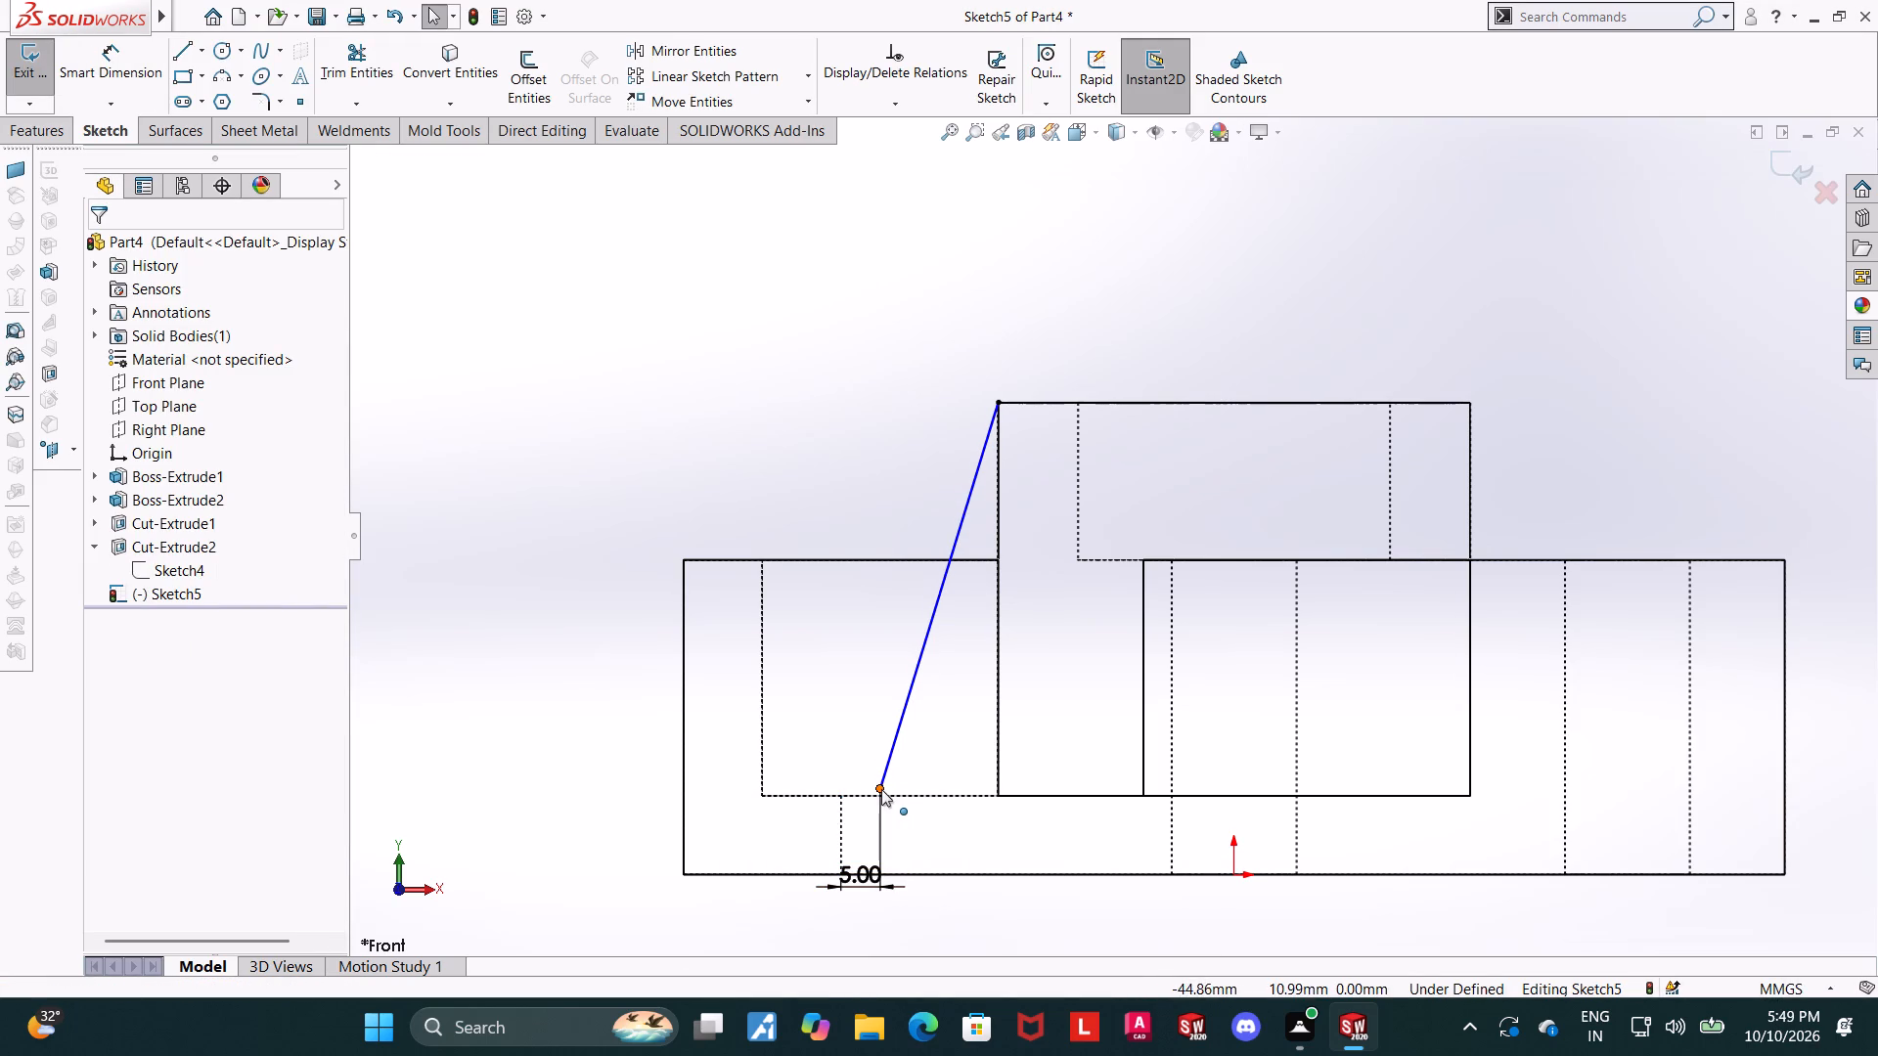
Make the inclined line's lower endpoint coincident with the pocket floor edge and exit the sketch.
click(881, 789)
ctrl+click(925, 799)
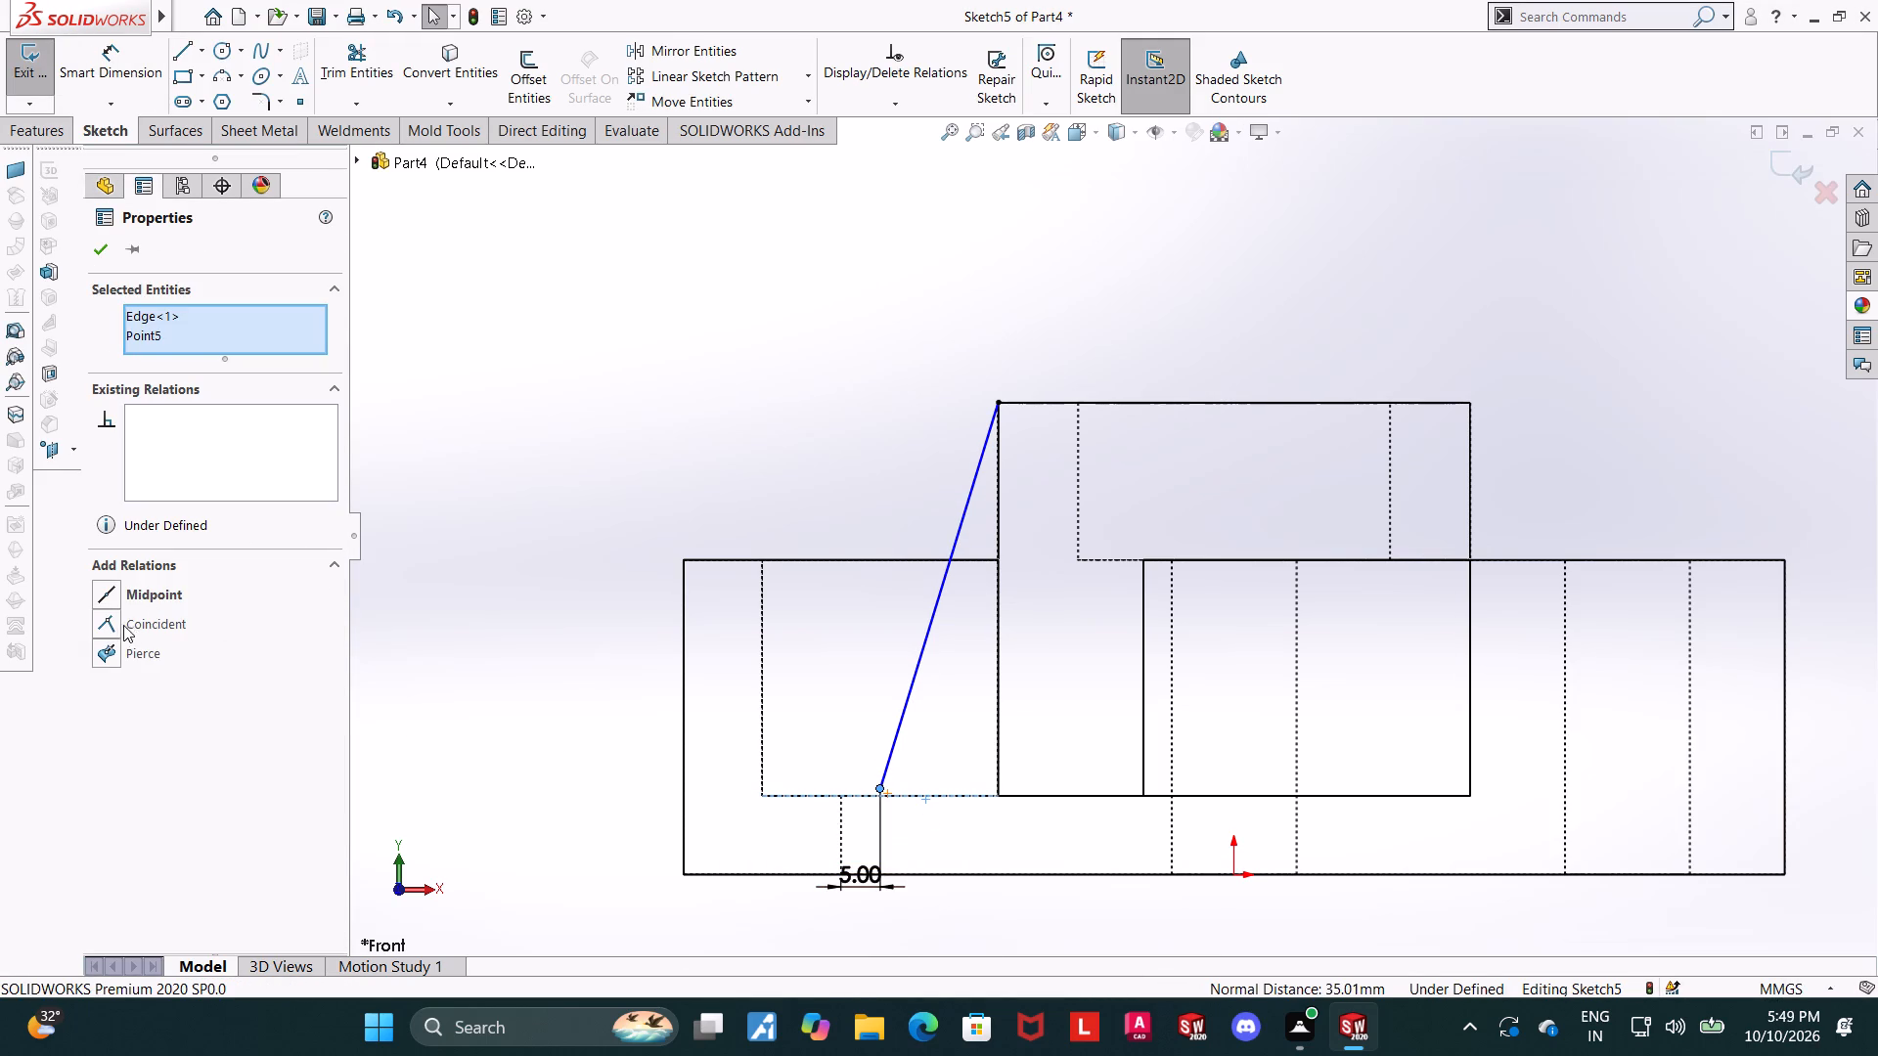
click(112, 621)
key(Escape)
key(Escape)
scroll(531, 632, up, 3)
middle_drag(538, 625, 593, 726)
middle_click(589, 788)
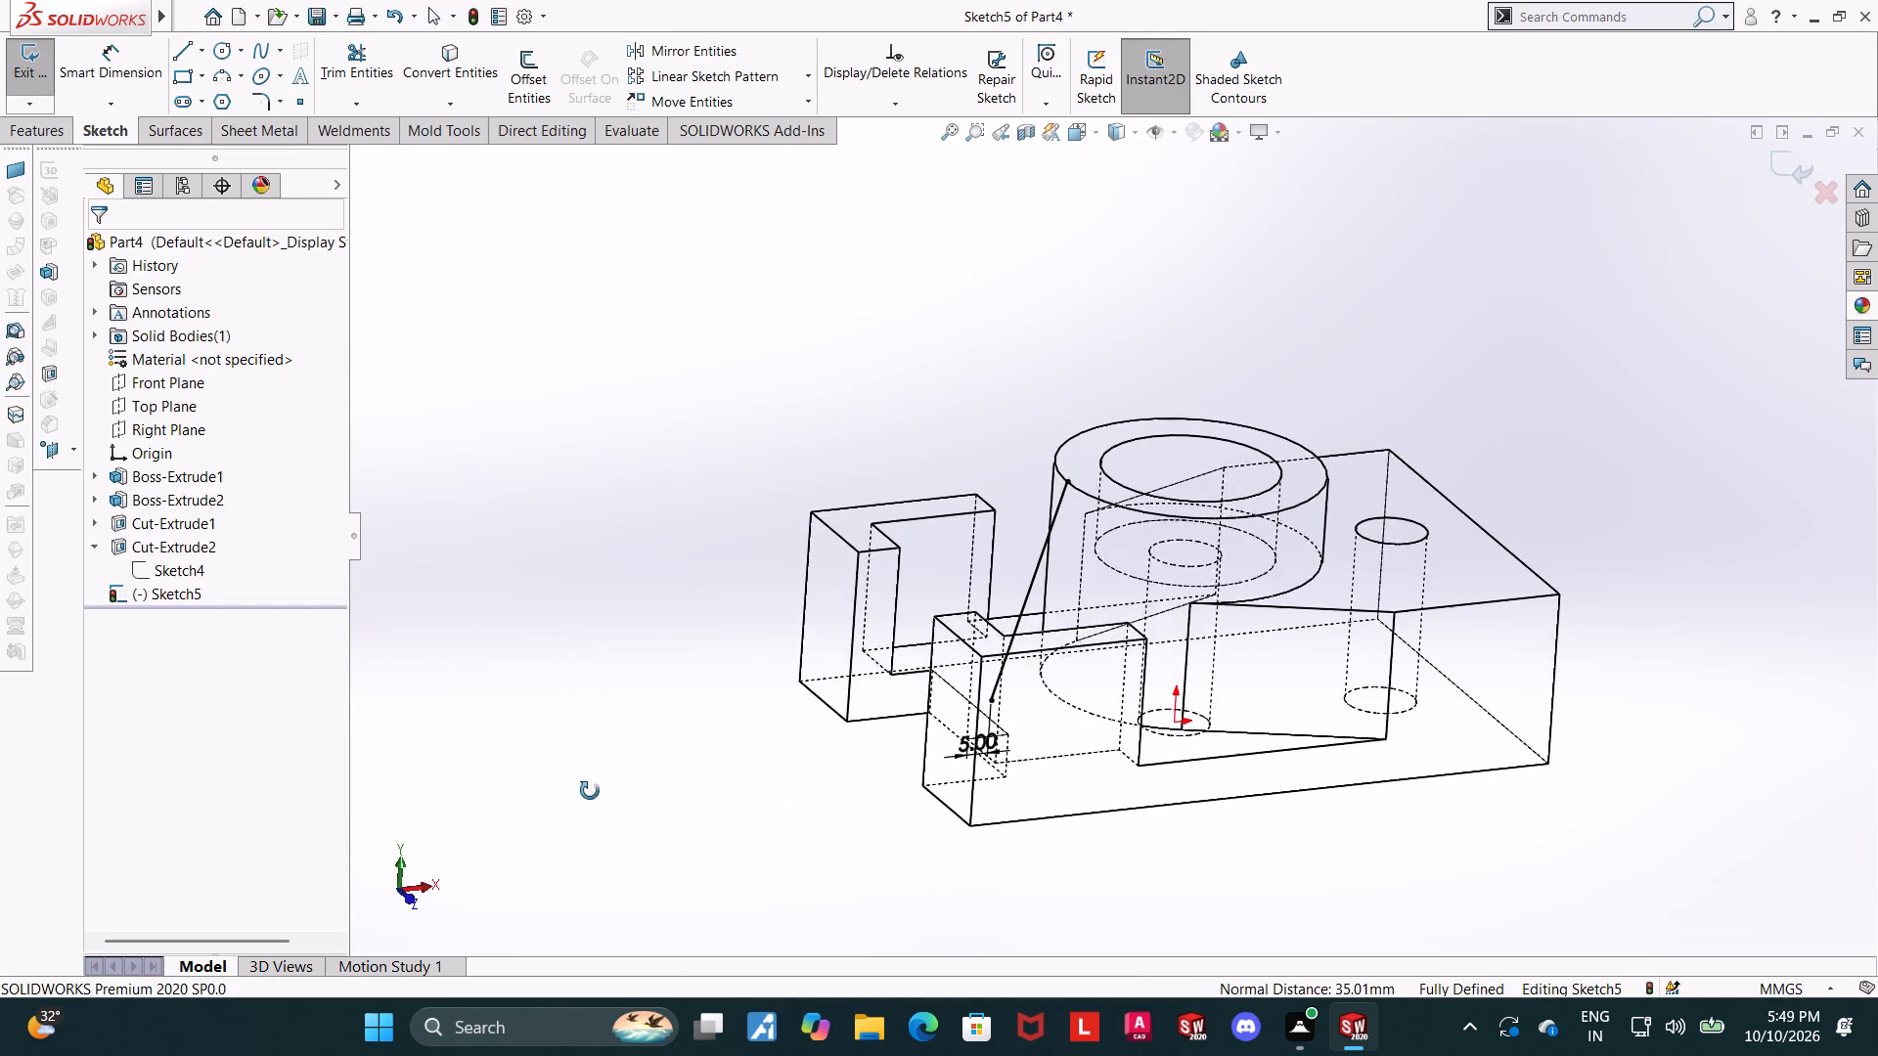
scroll(590, 791, up, 1)
middle_drag(589, 788, 617, 979)
click(1788, 163)
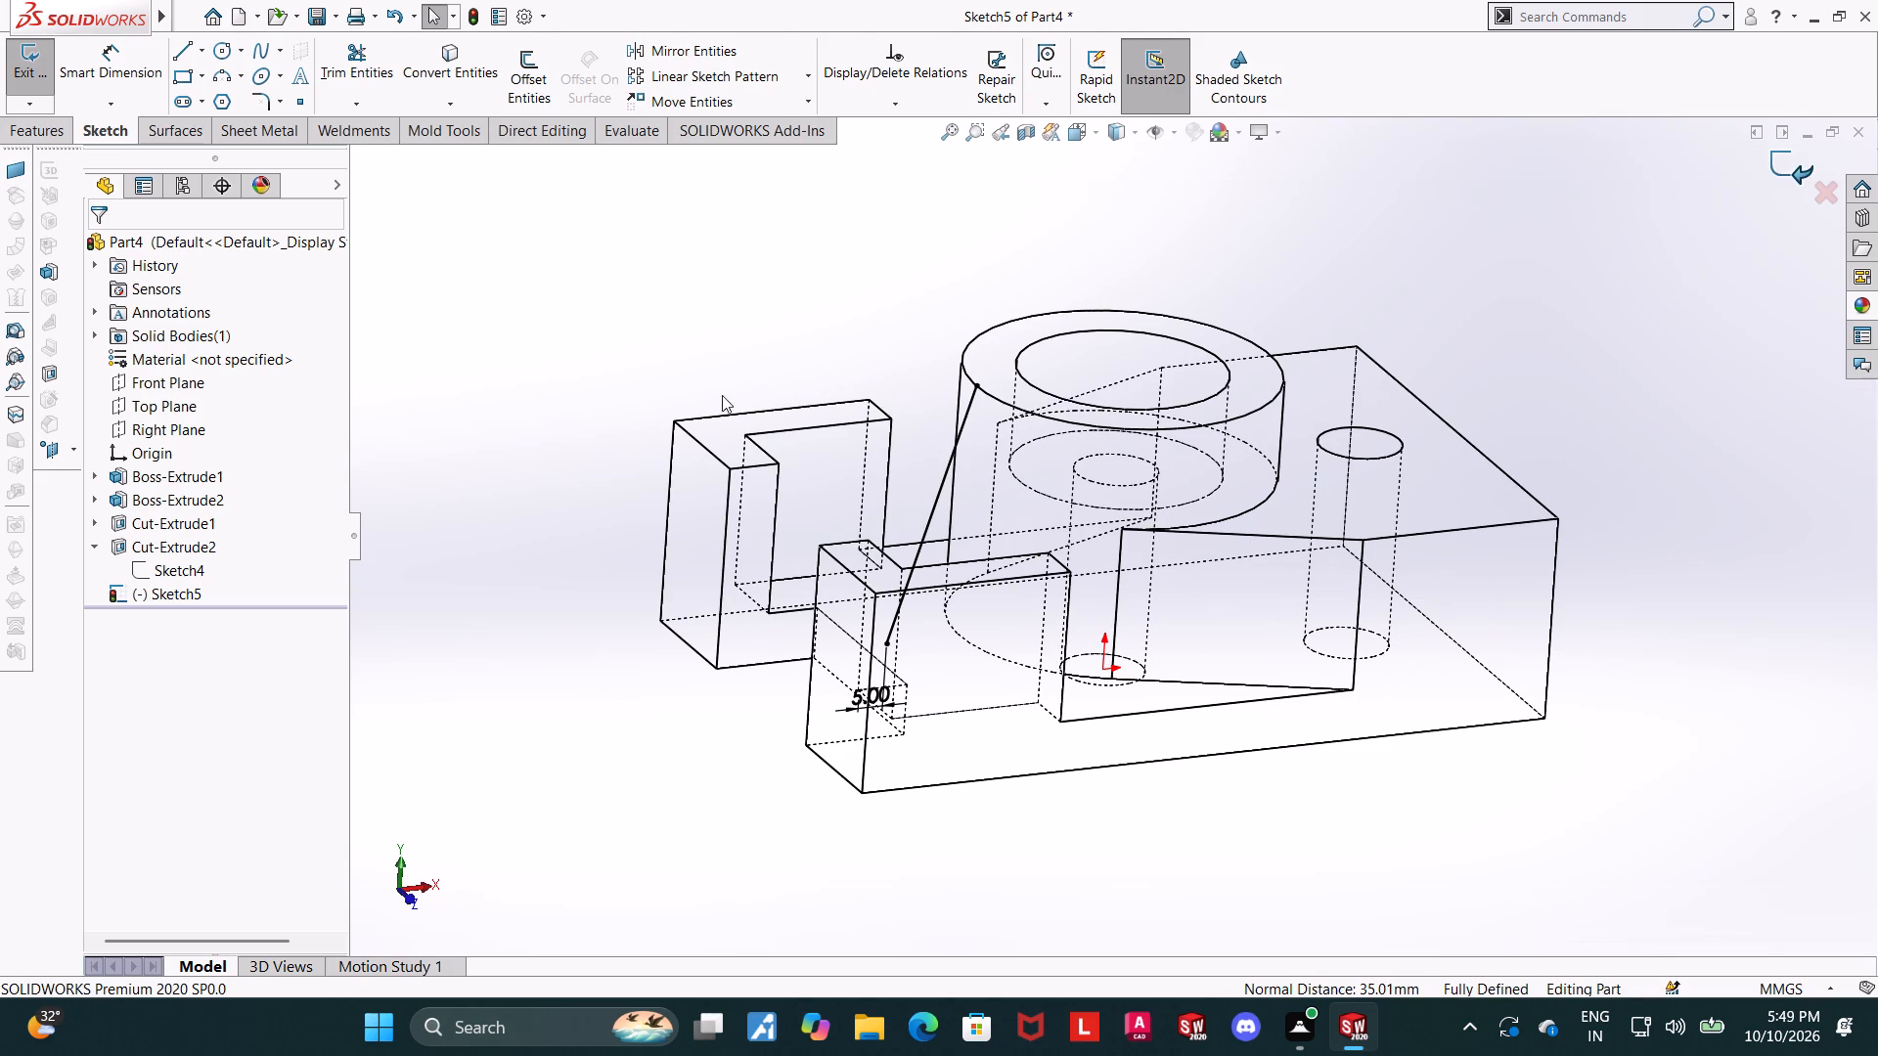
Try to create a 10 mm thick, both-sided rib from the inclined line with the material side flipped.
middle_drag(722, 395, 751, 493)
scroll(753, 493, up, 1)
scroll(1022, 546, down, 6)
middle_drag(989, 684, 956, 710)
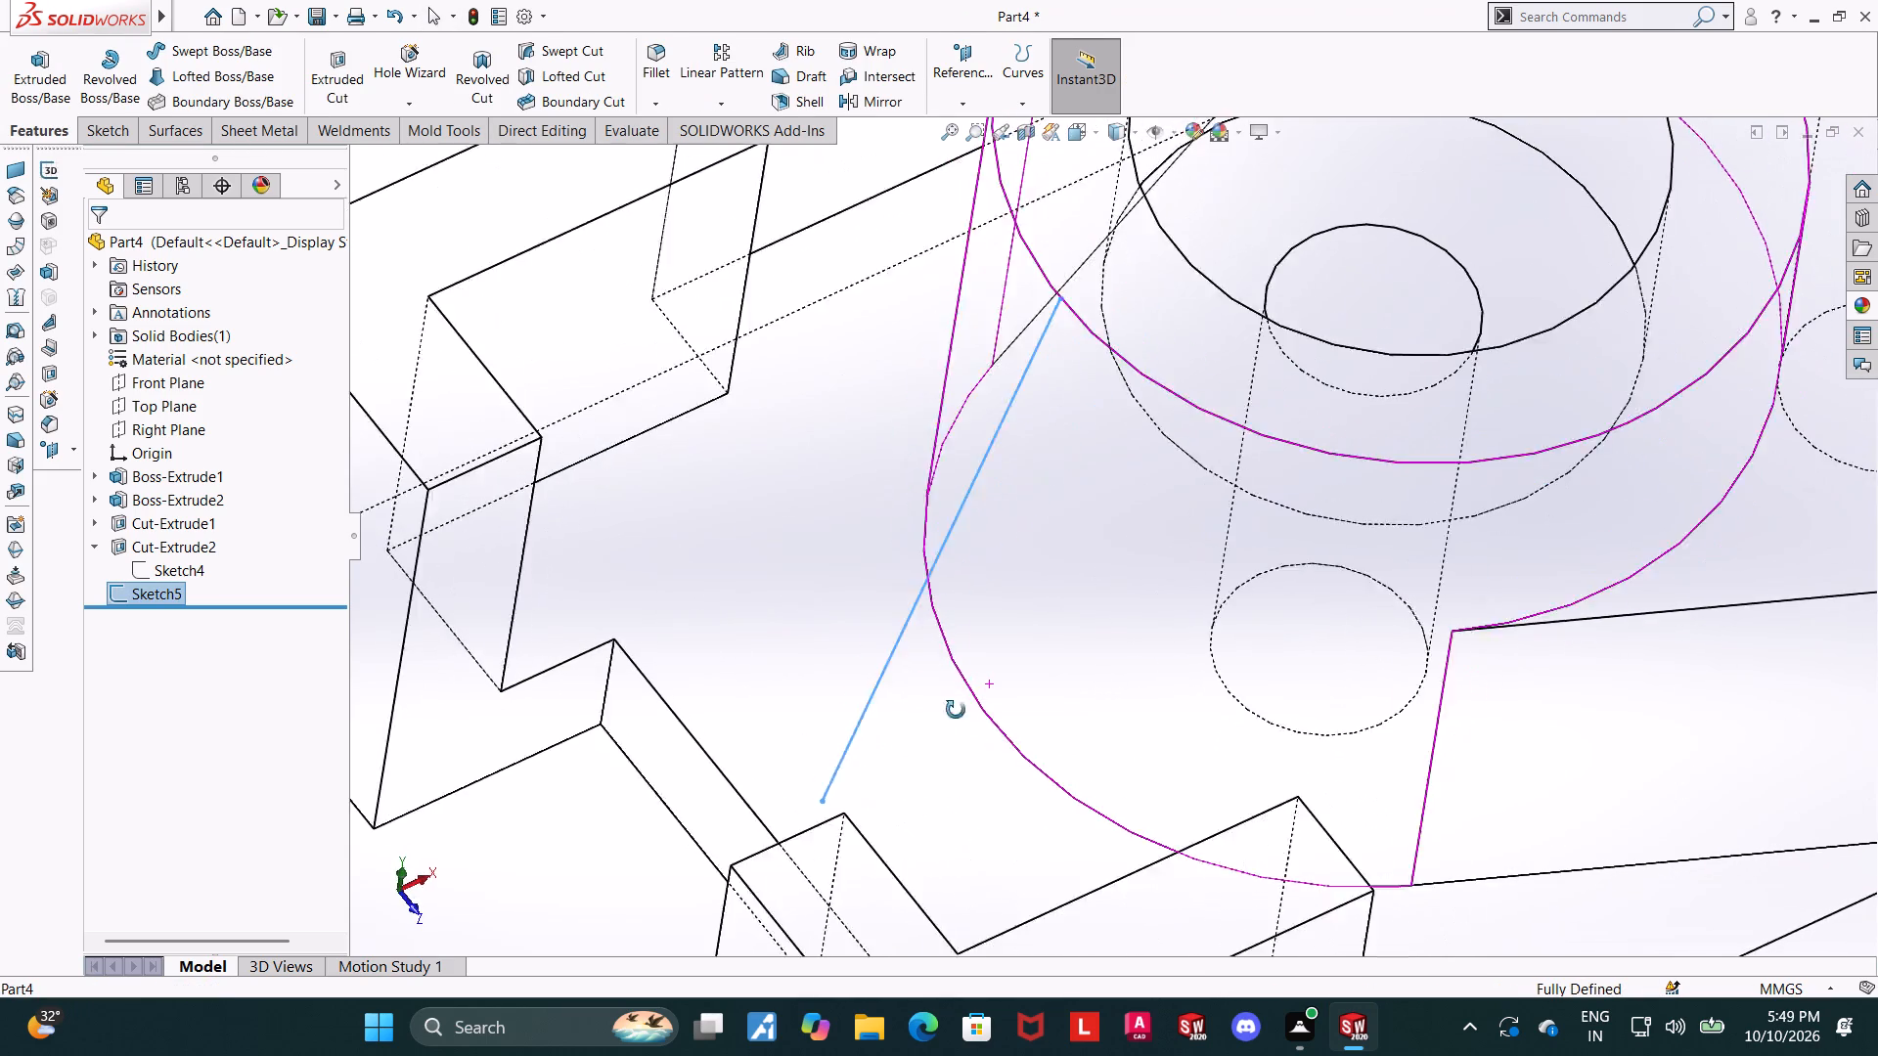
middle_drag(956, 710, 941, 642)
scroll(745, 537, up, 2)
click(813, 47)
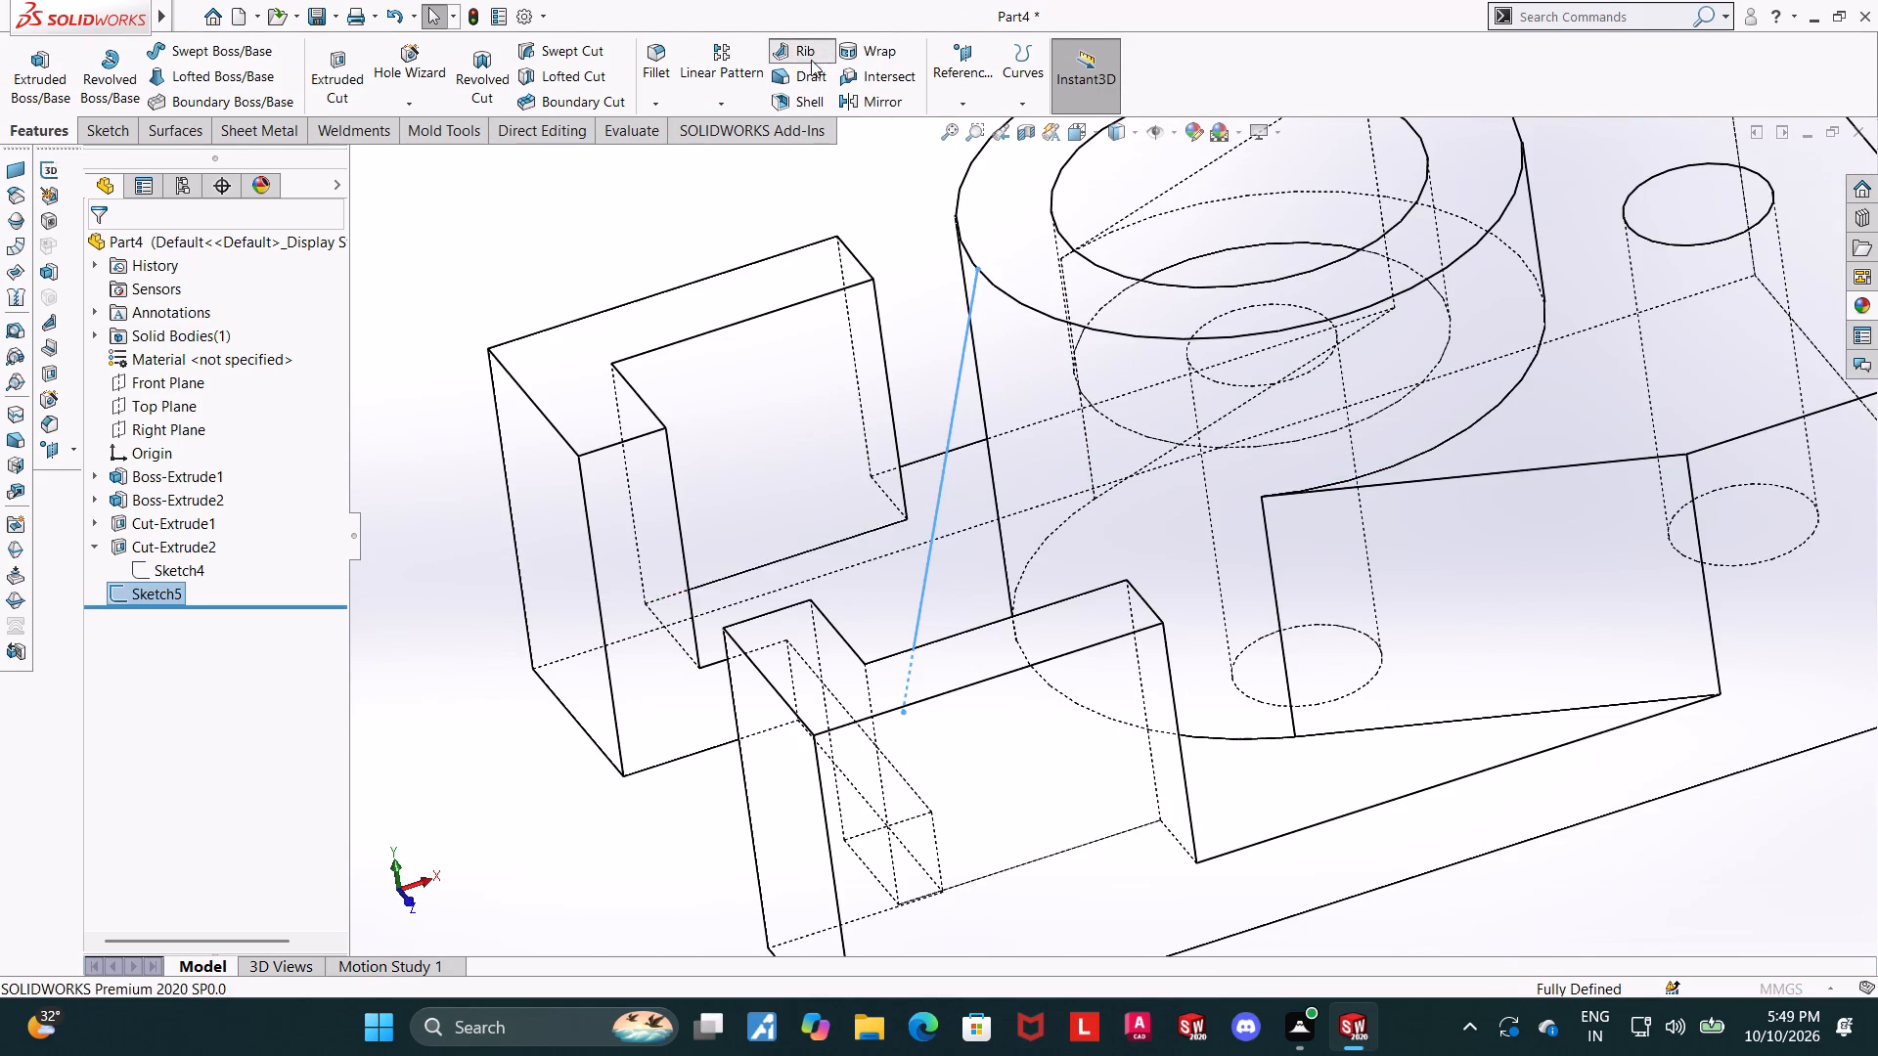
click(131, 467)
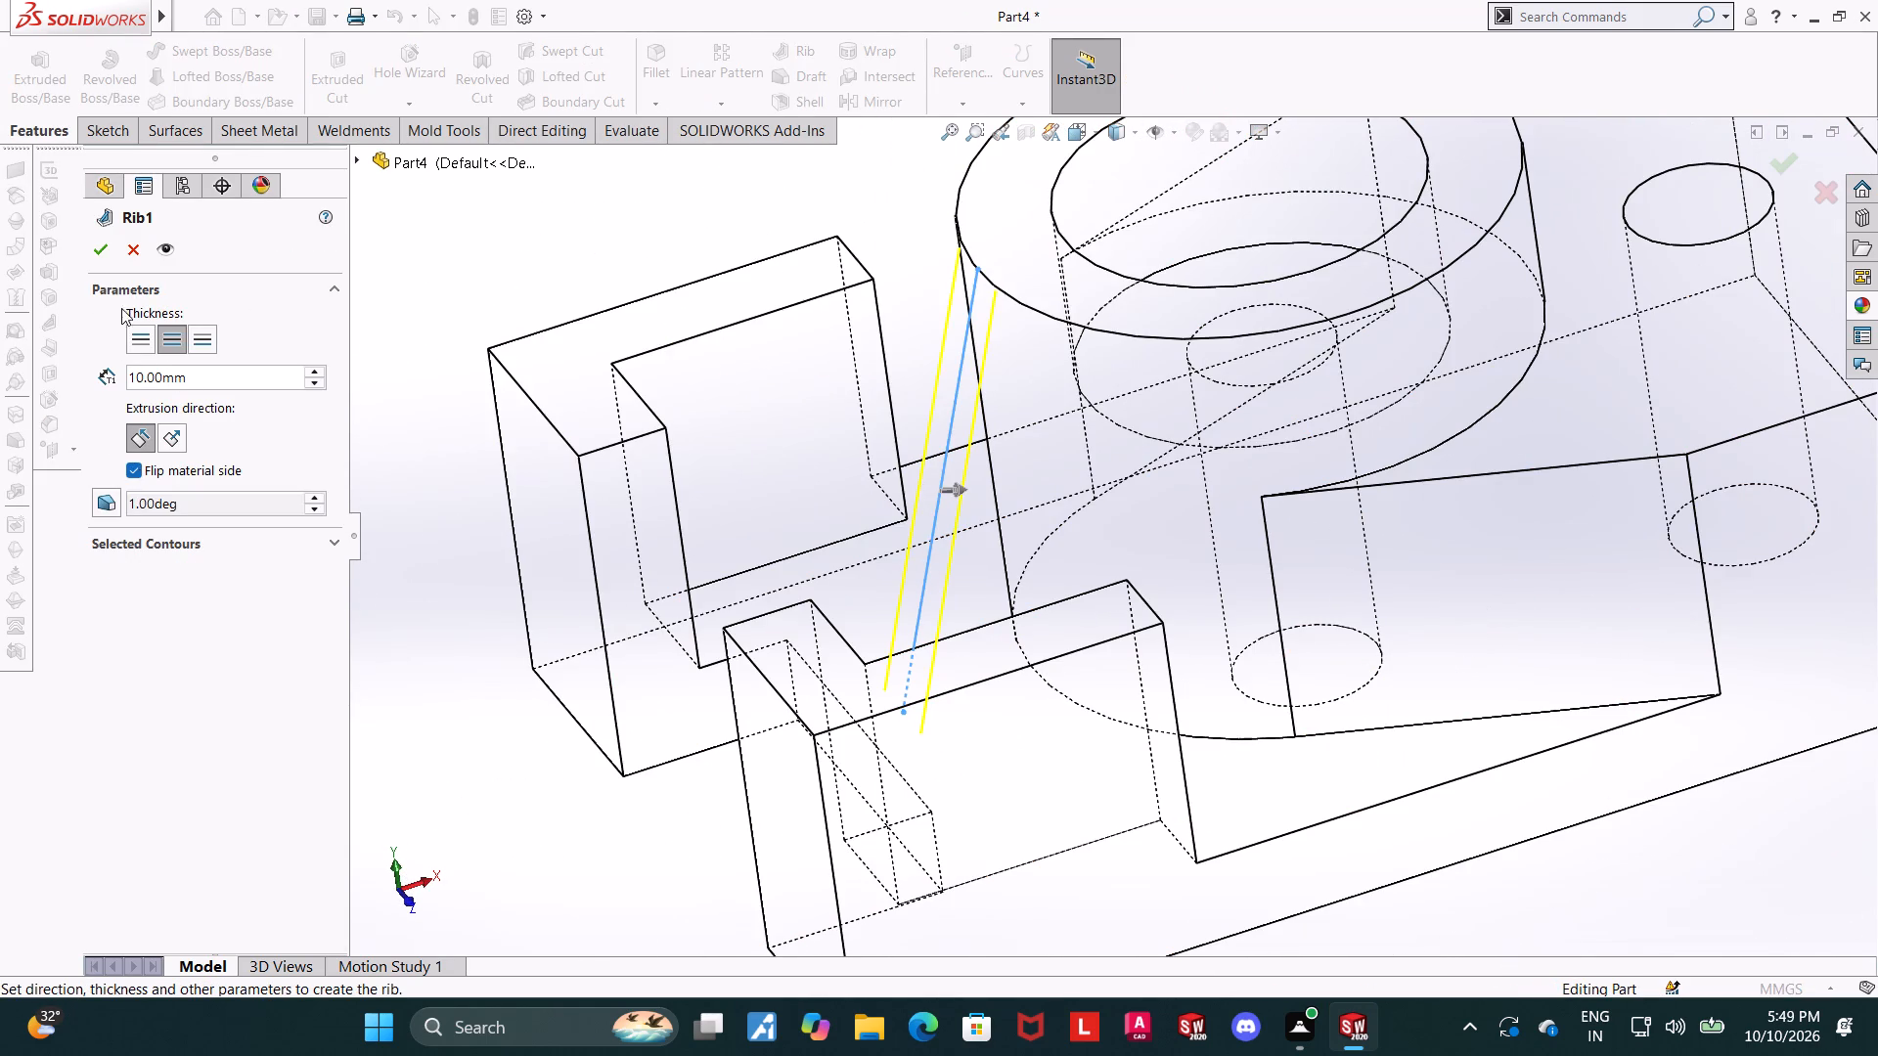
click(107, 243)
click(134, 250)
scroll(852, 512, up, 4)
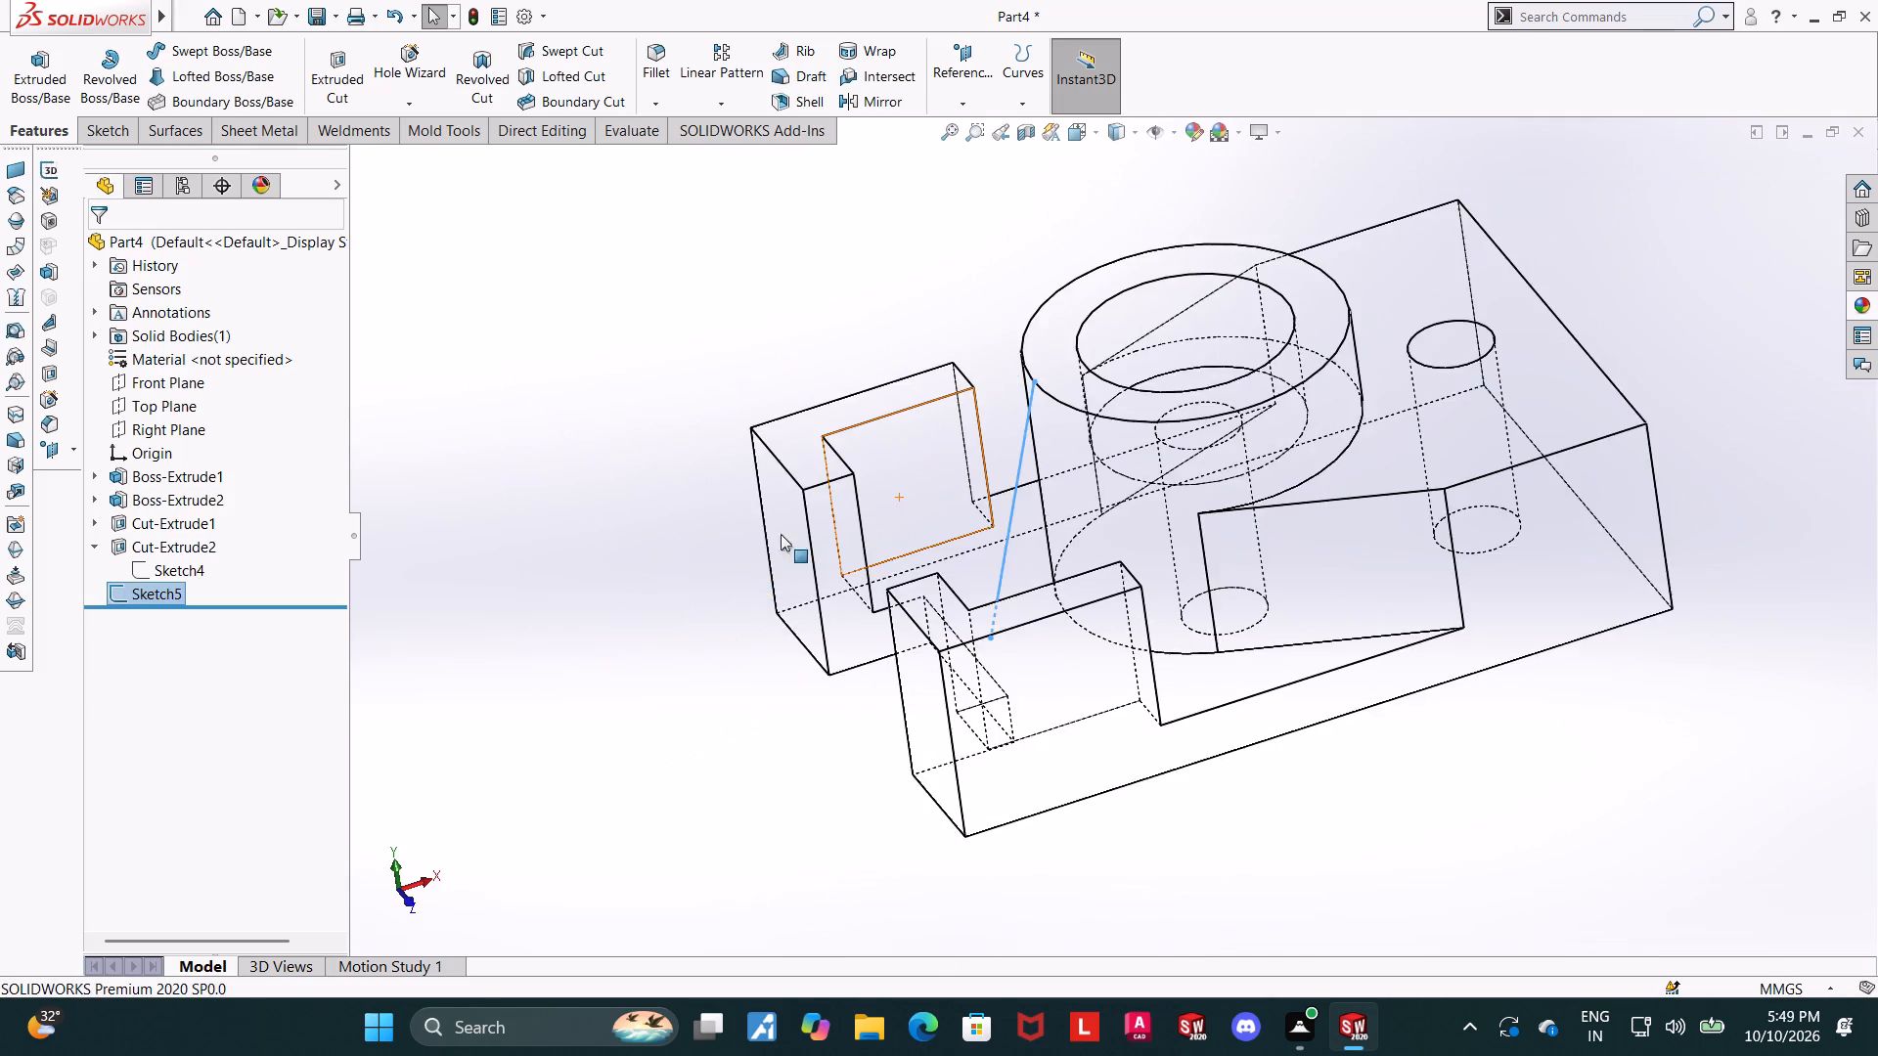
Undo the exit from the inclined line's sketch.
key(ctrl+z)
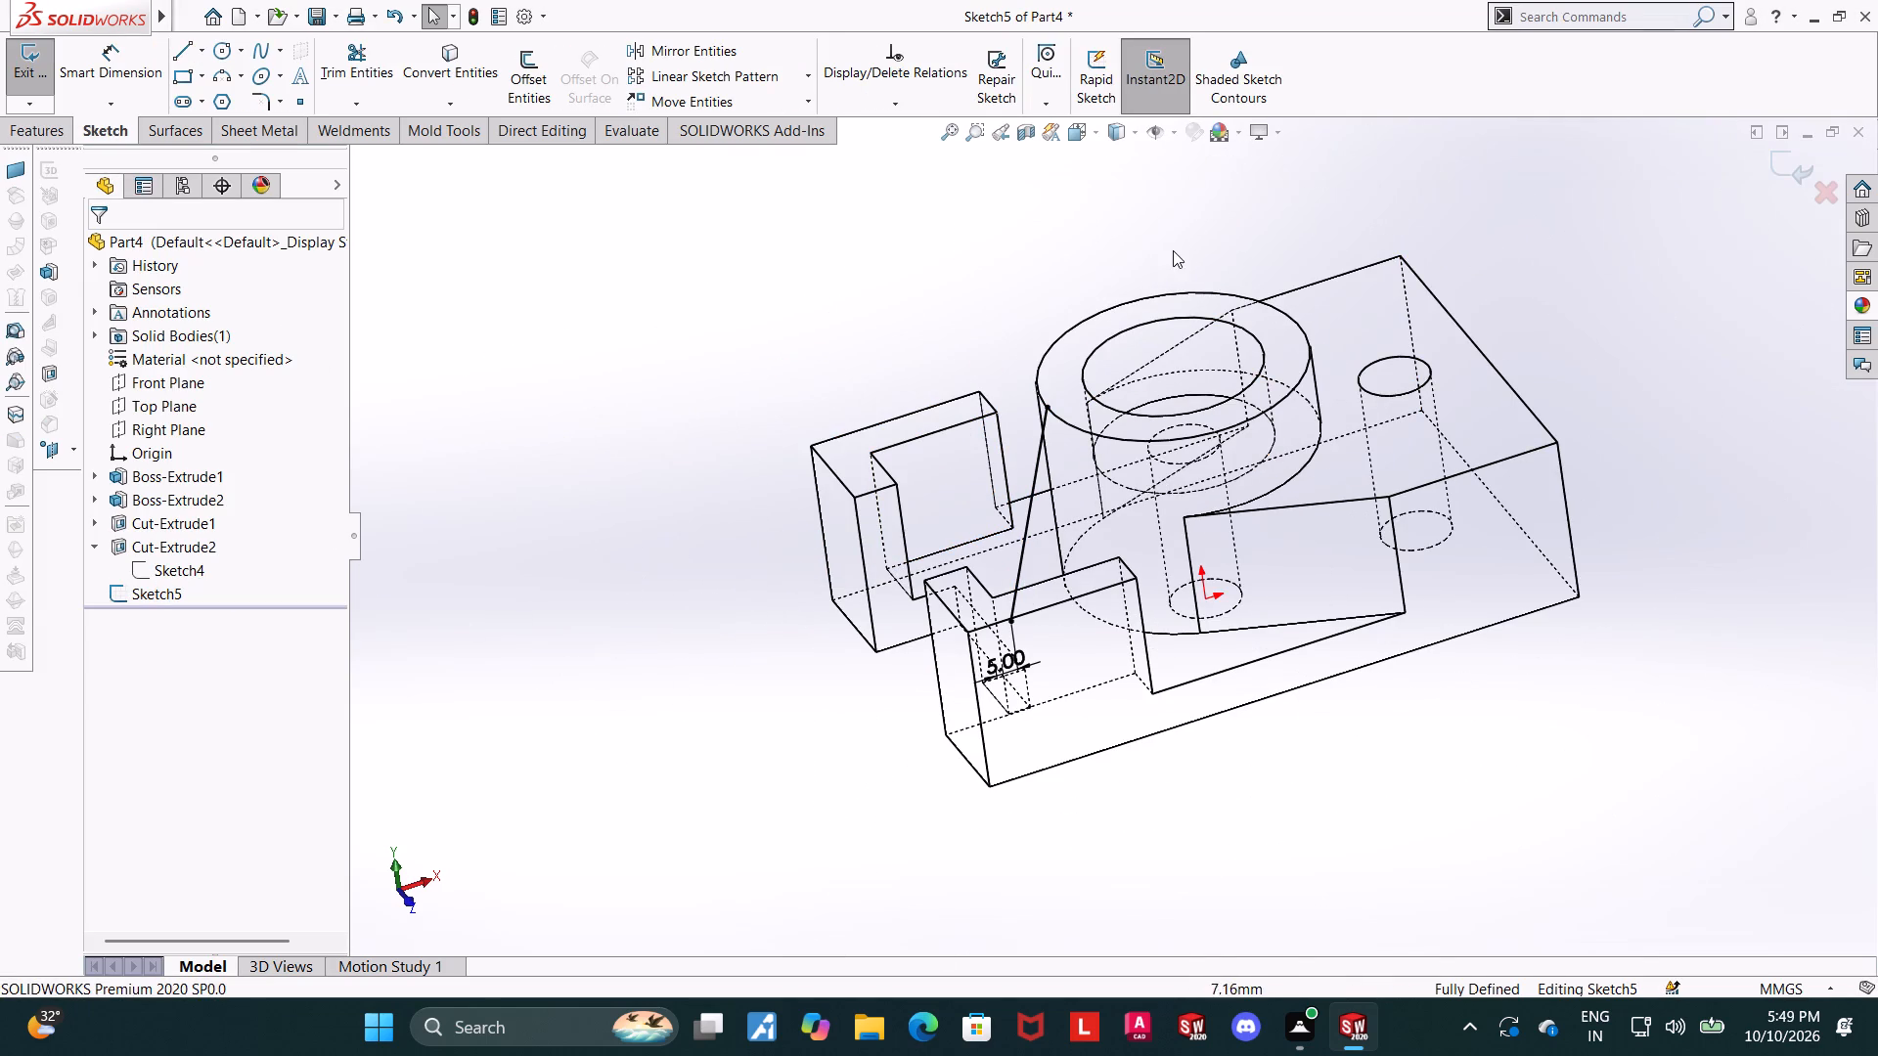
Undo the last two changes to the inclined line's sketch and switch the display to shaded with edges.
key(ctrl+z)
key(ctrl+z)
click(1096, 126)
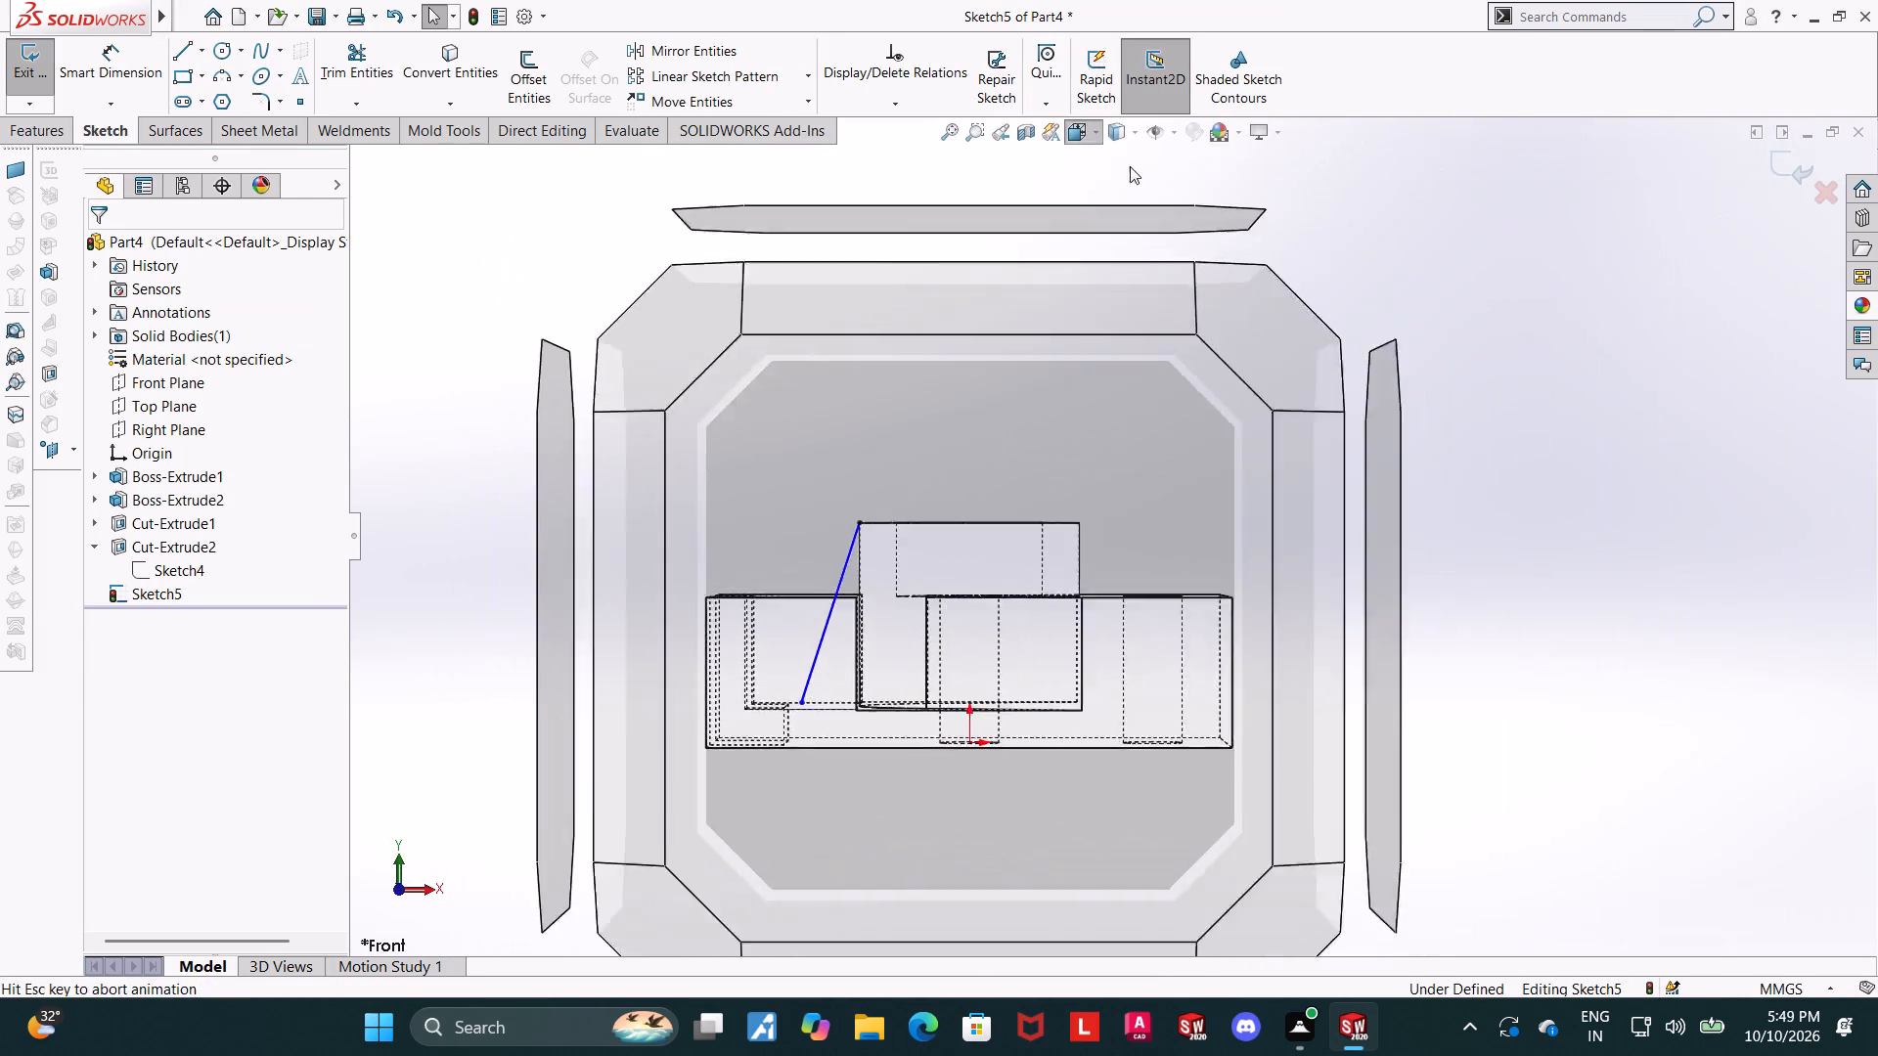
click(1122, 131)
click(1135, 136)
click(1114, 159)
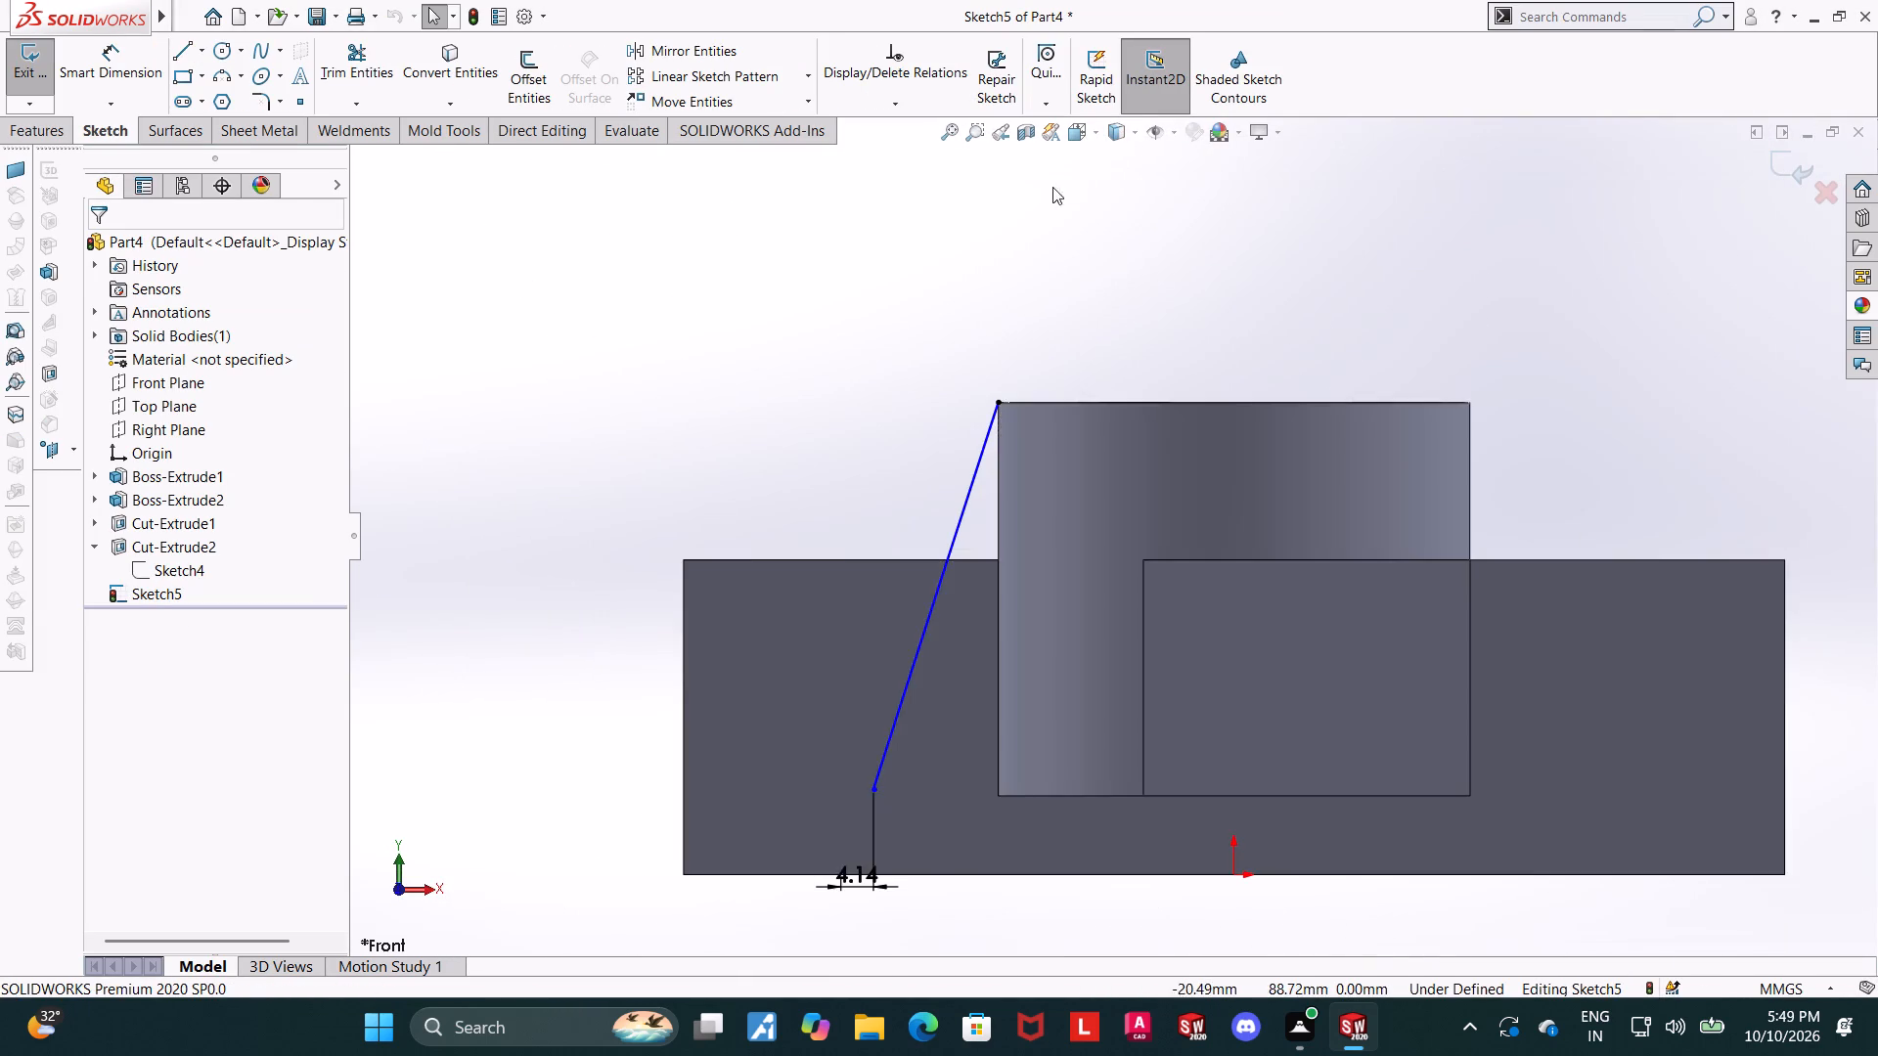
Exit the inclined line's sketch, discarding its changes.
scroll(897, 256, up, 1)
middle_drag(896, 256, 950, 429)
right_click(175, 587)
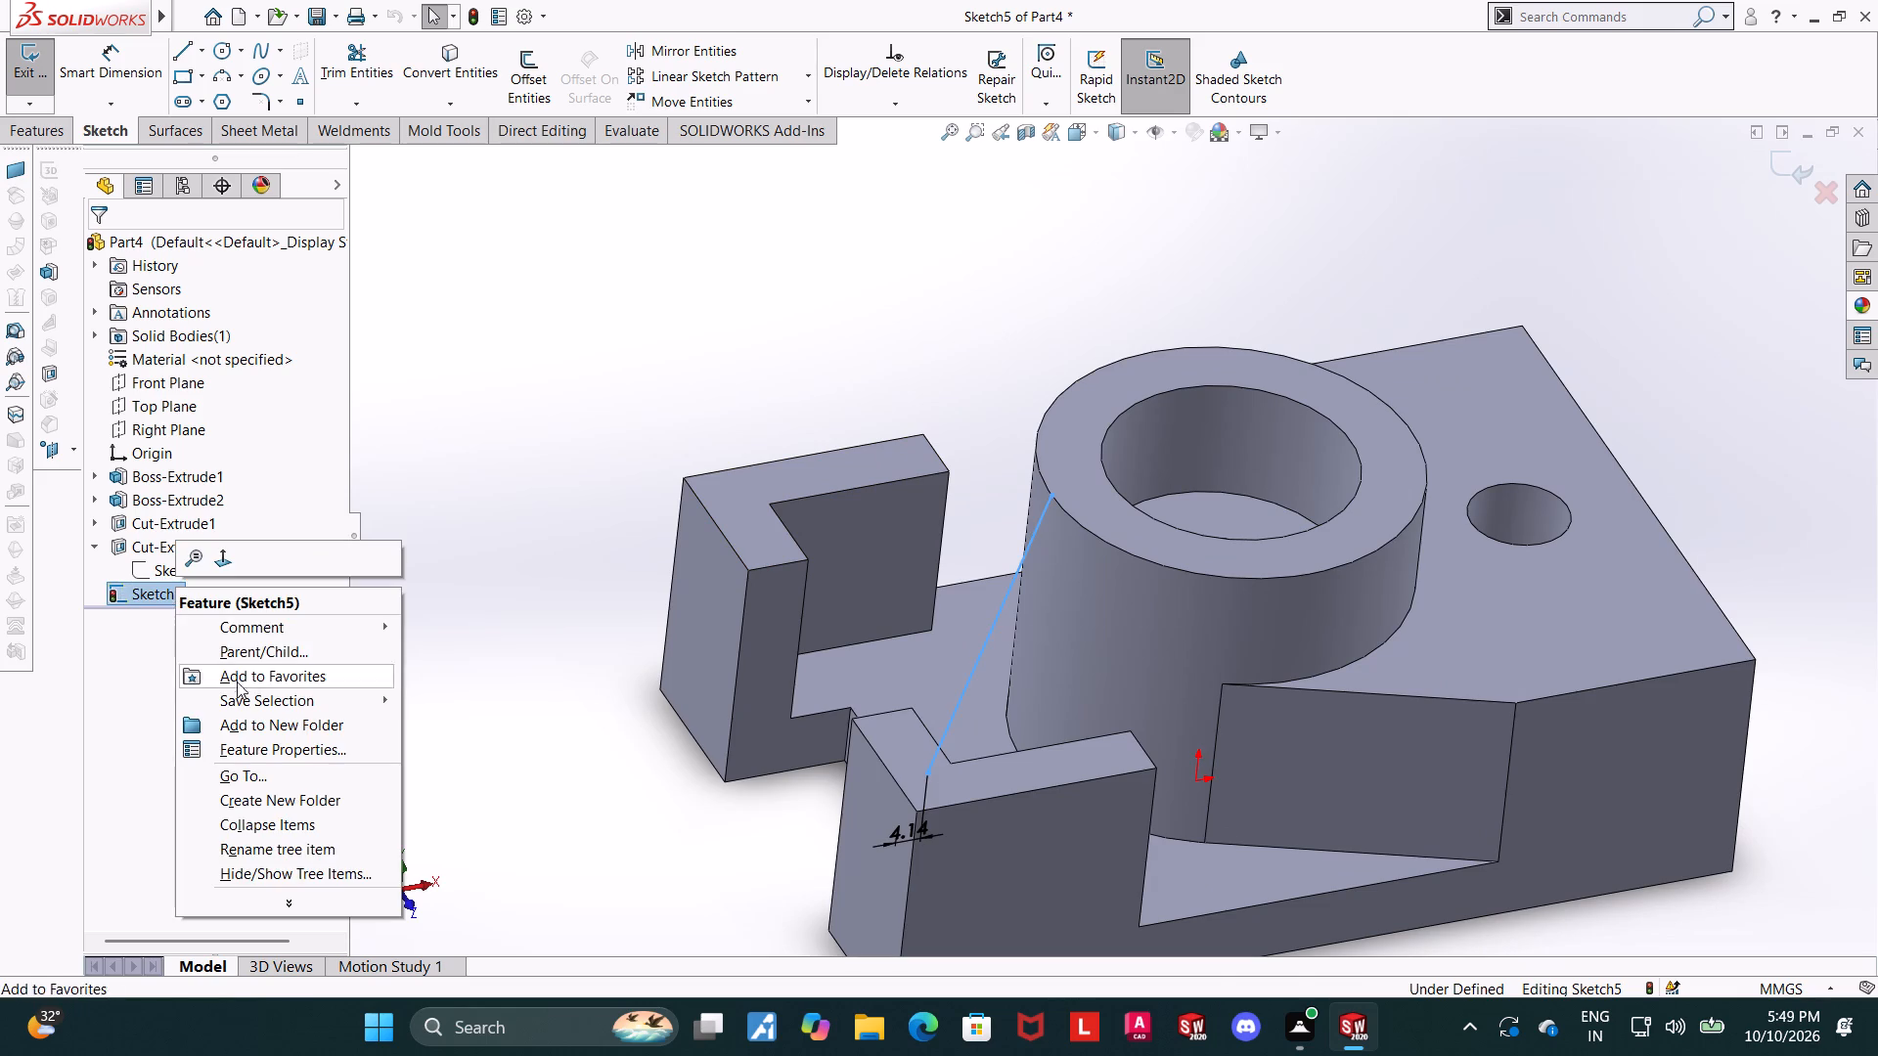
key(Escape)
key(Escape)
click(1833, 205)
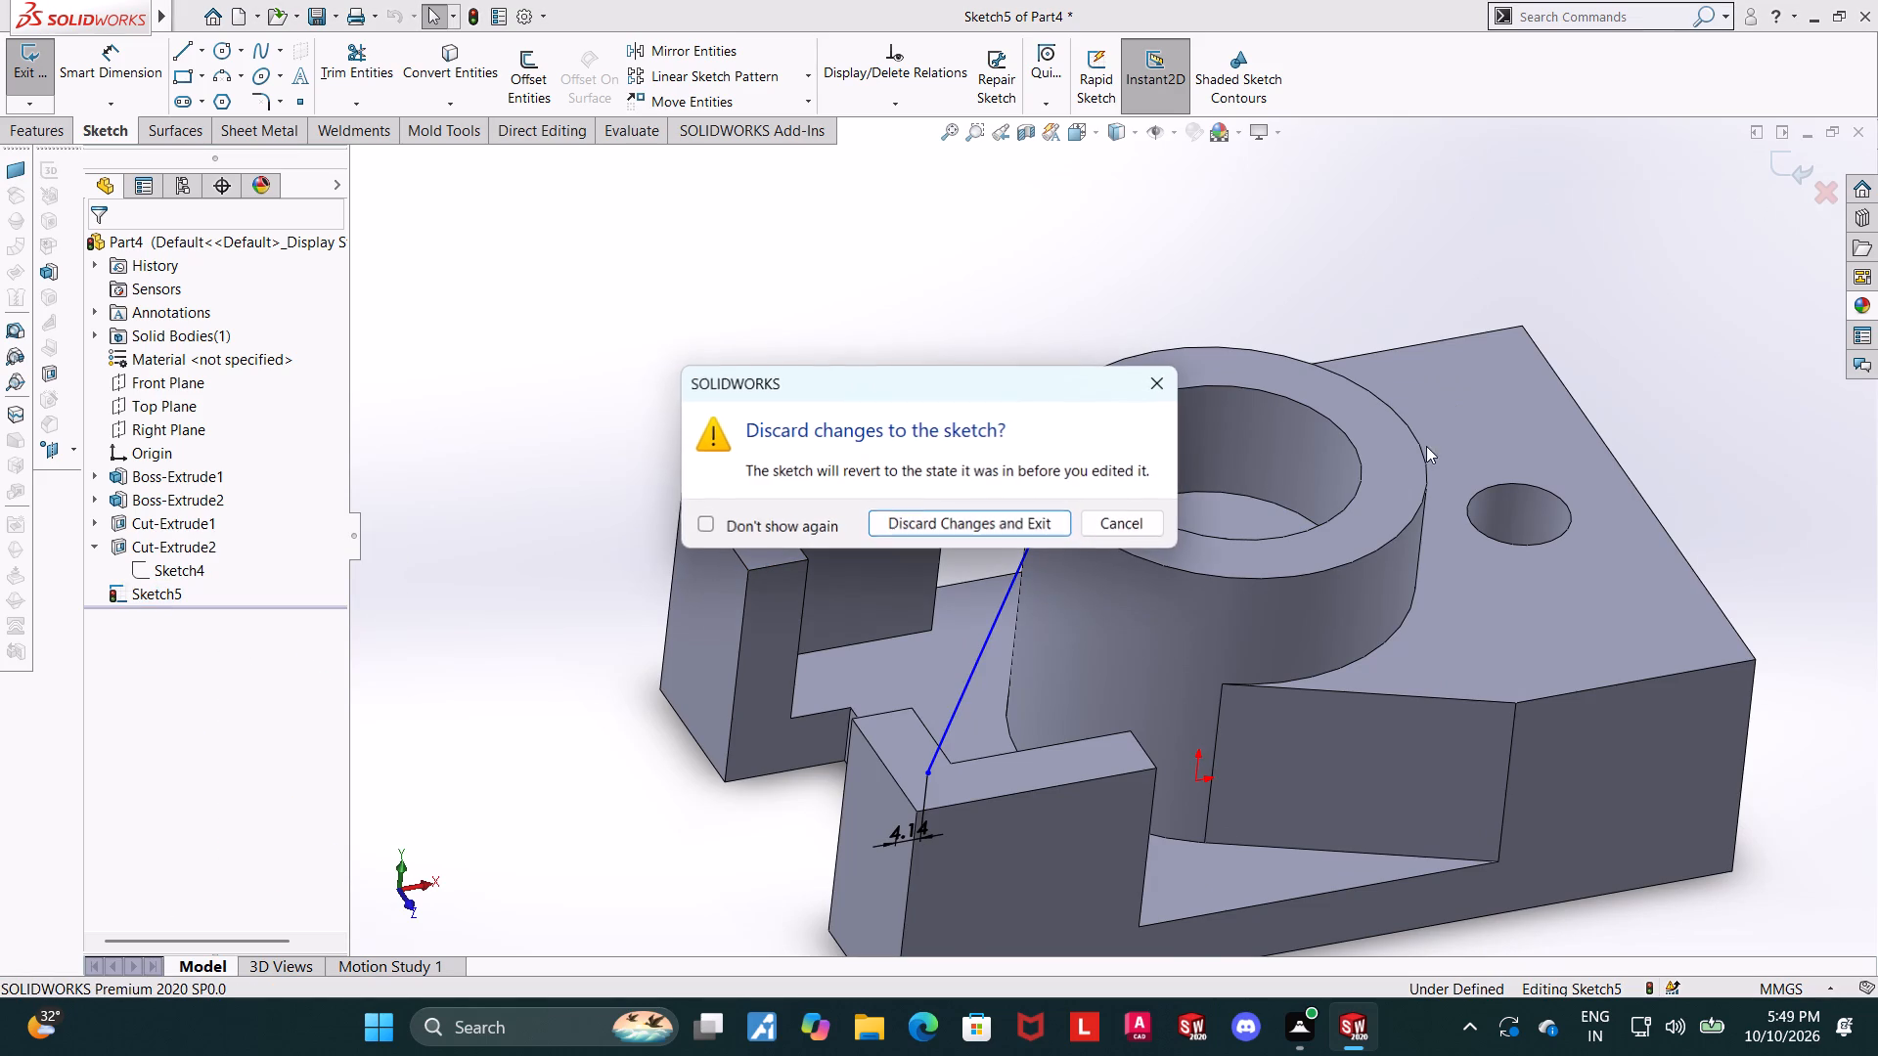
click(912, 511)
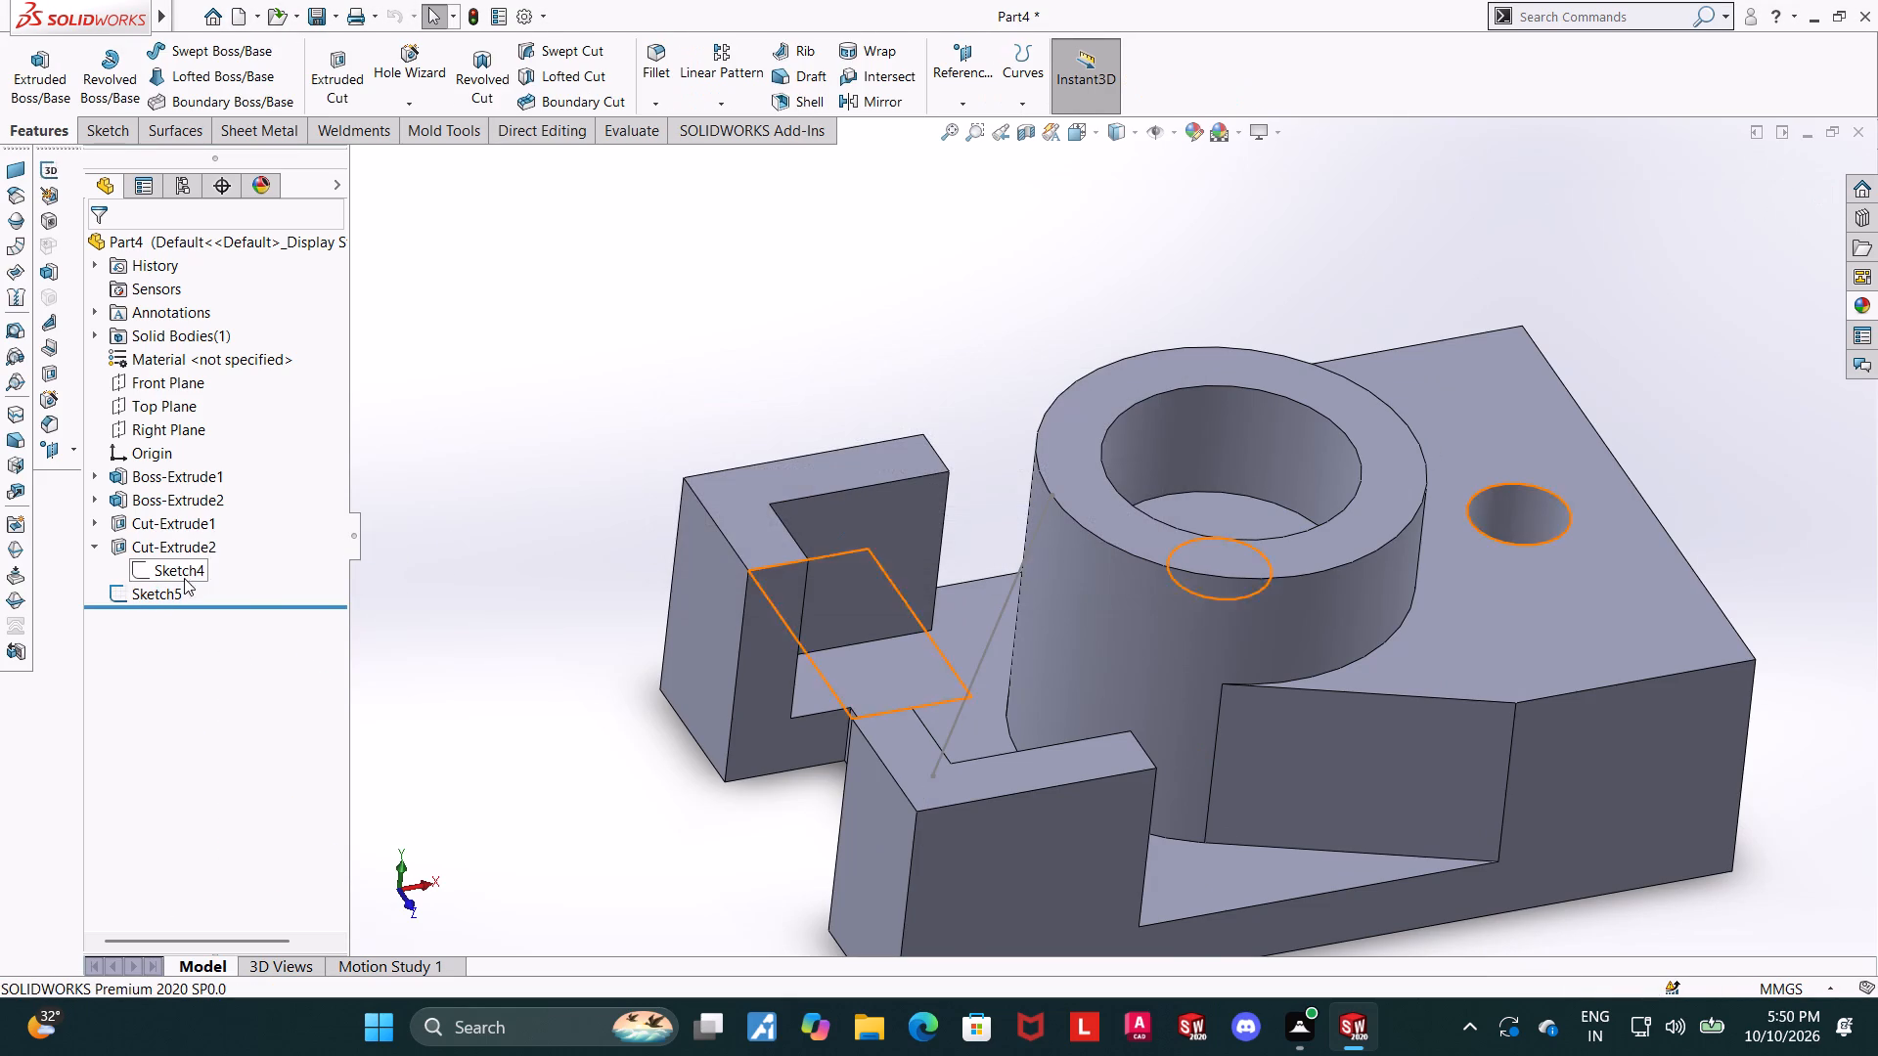
Delete the inclined line's sketch (Sketch5) from the part.
right_click(157, 590)
click(207, 728)
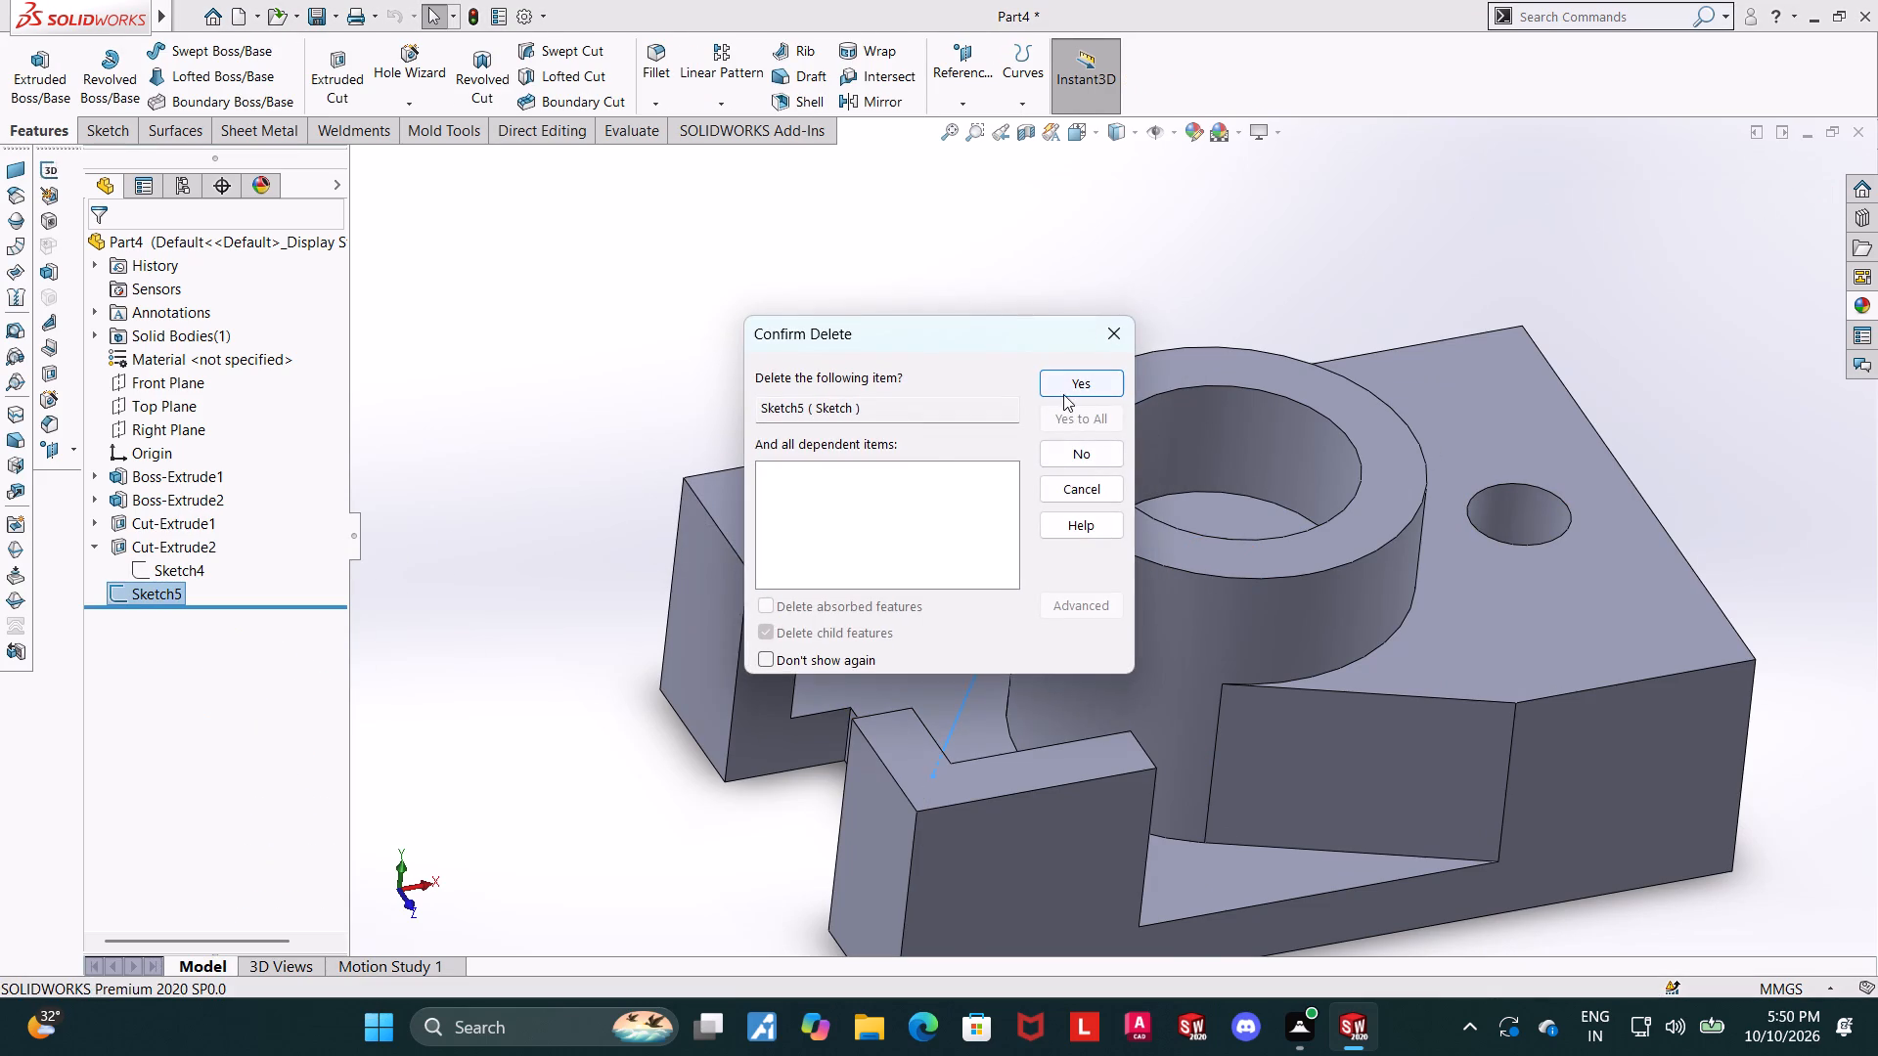
click(1063, 394)
key(Escape)
Start a new sketch on the ring boss's top face and view it straight on.
scroll(589, 637, up, 2)
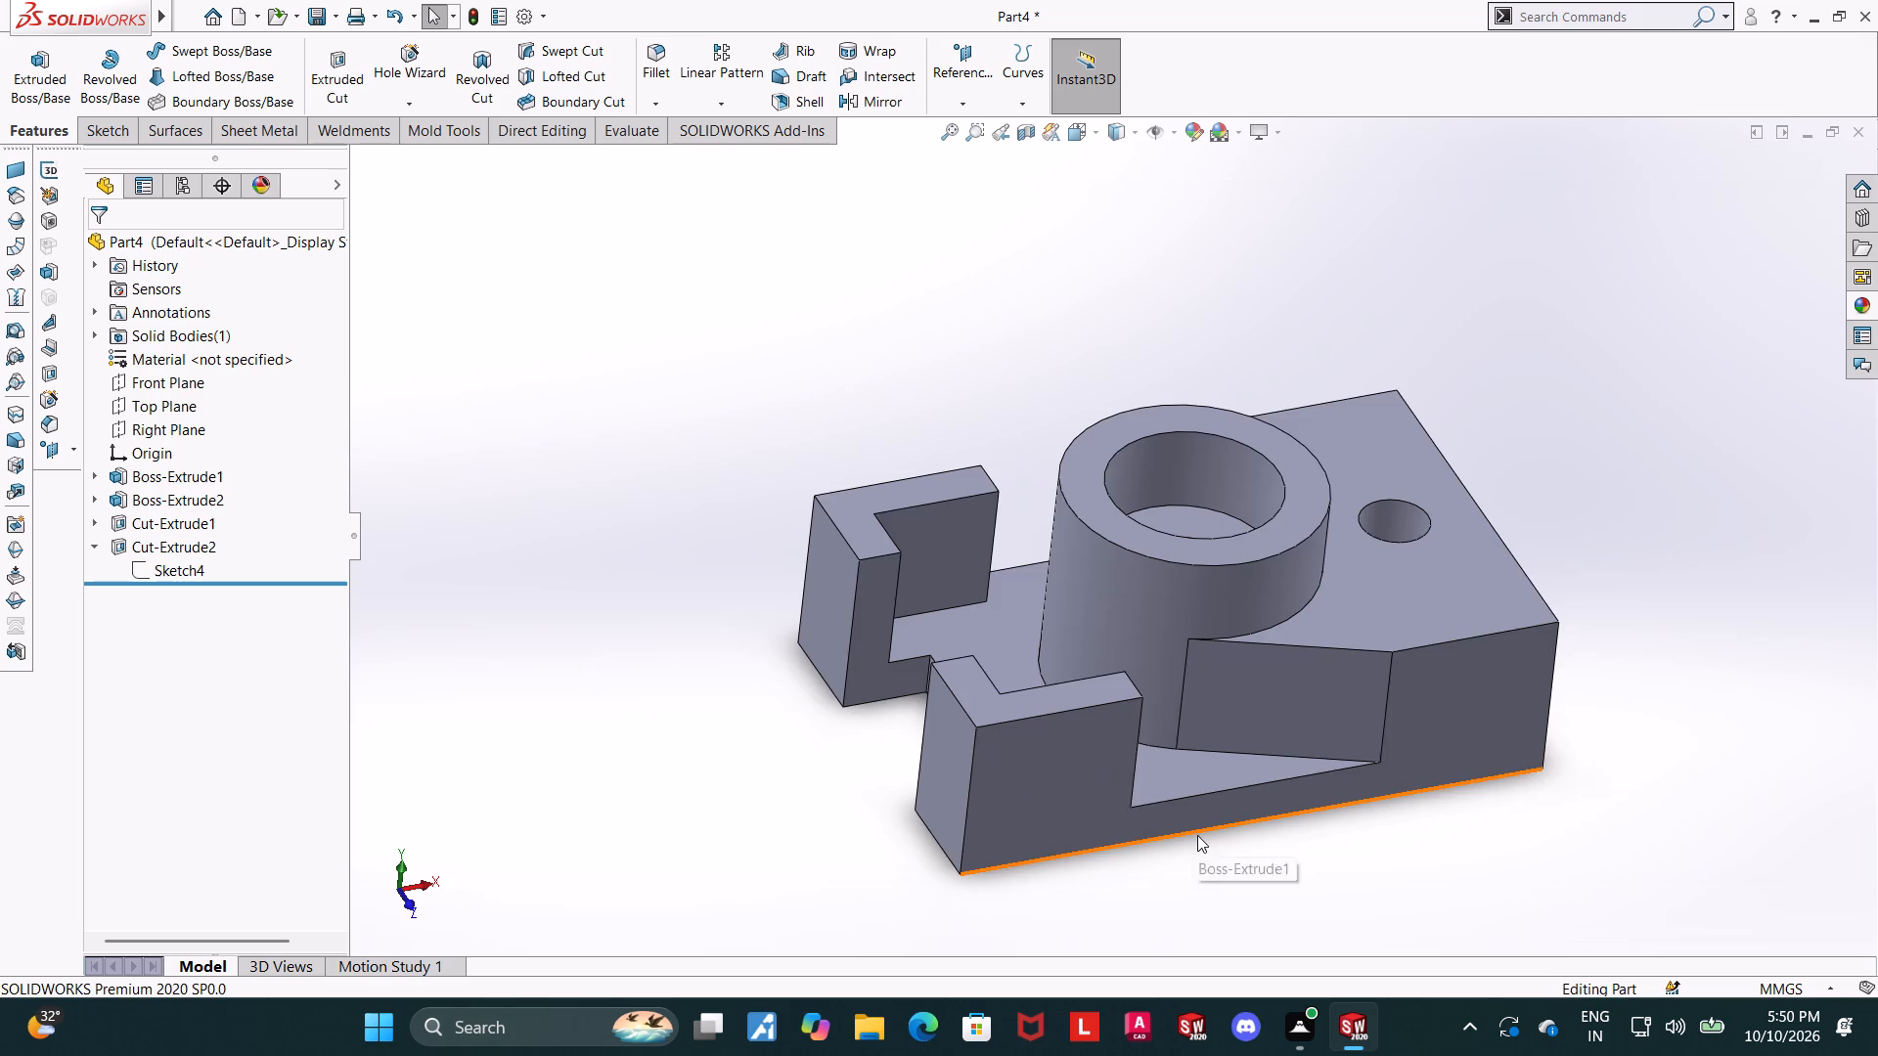
scroll(1197, 835, up, 1)
middle_drag(1359, 553, 1364, 538)
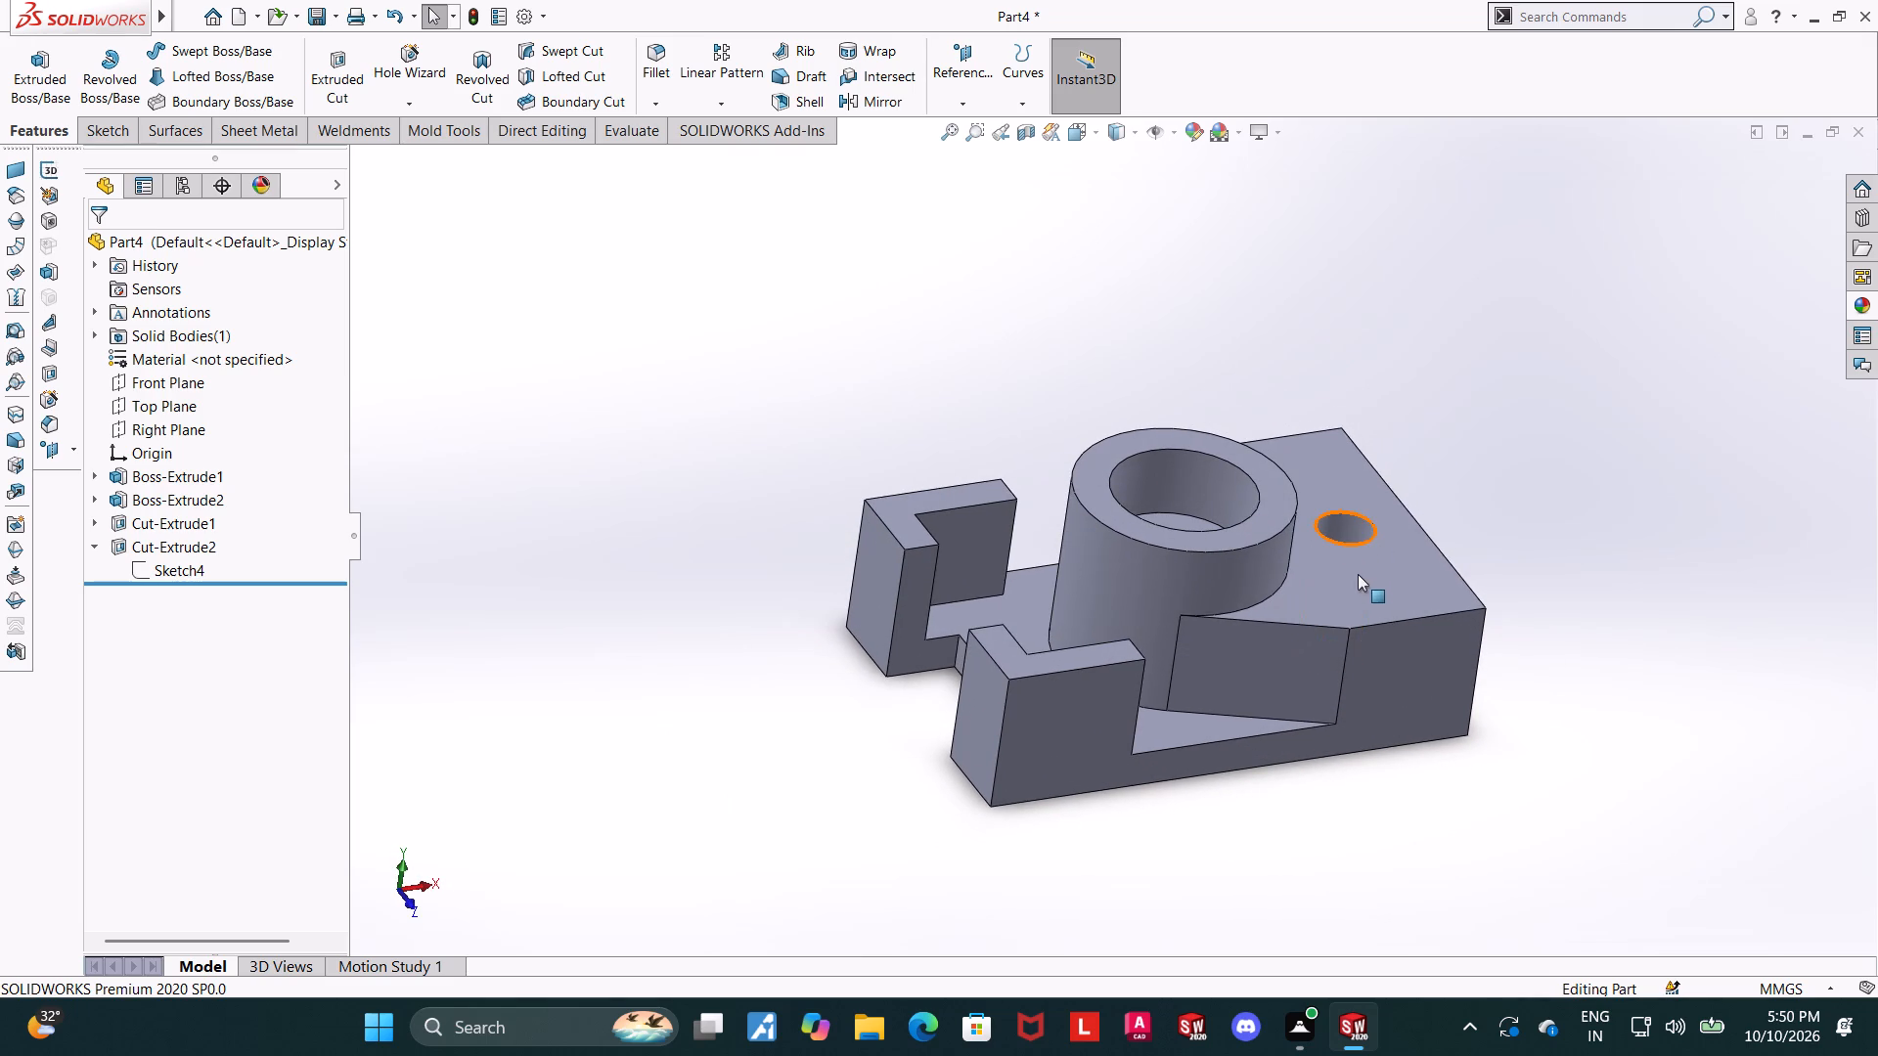
middle_drag(1286, 602, 1256, 685)
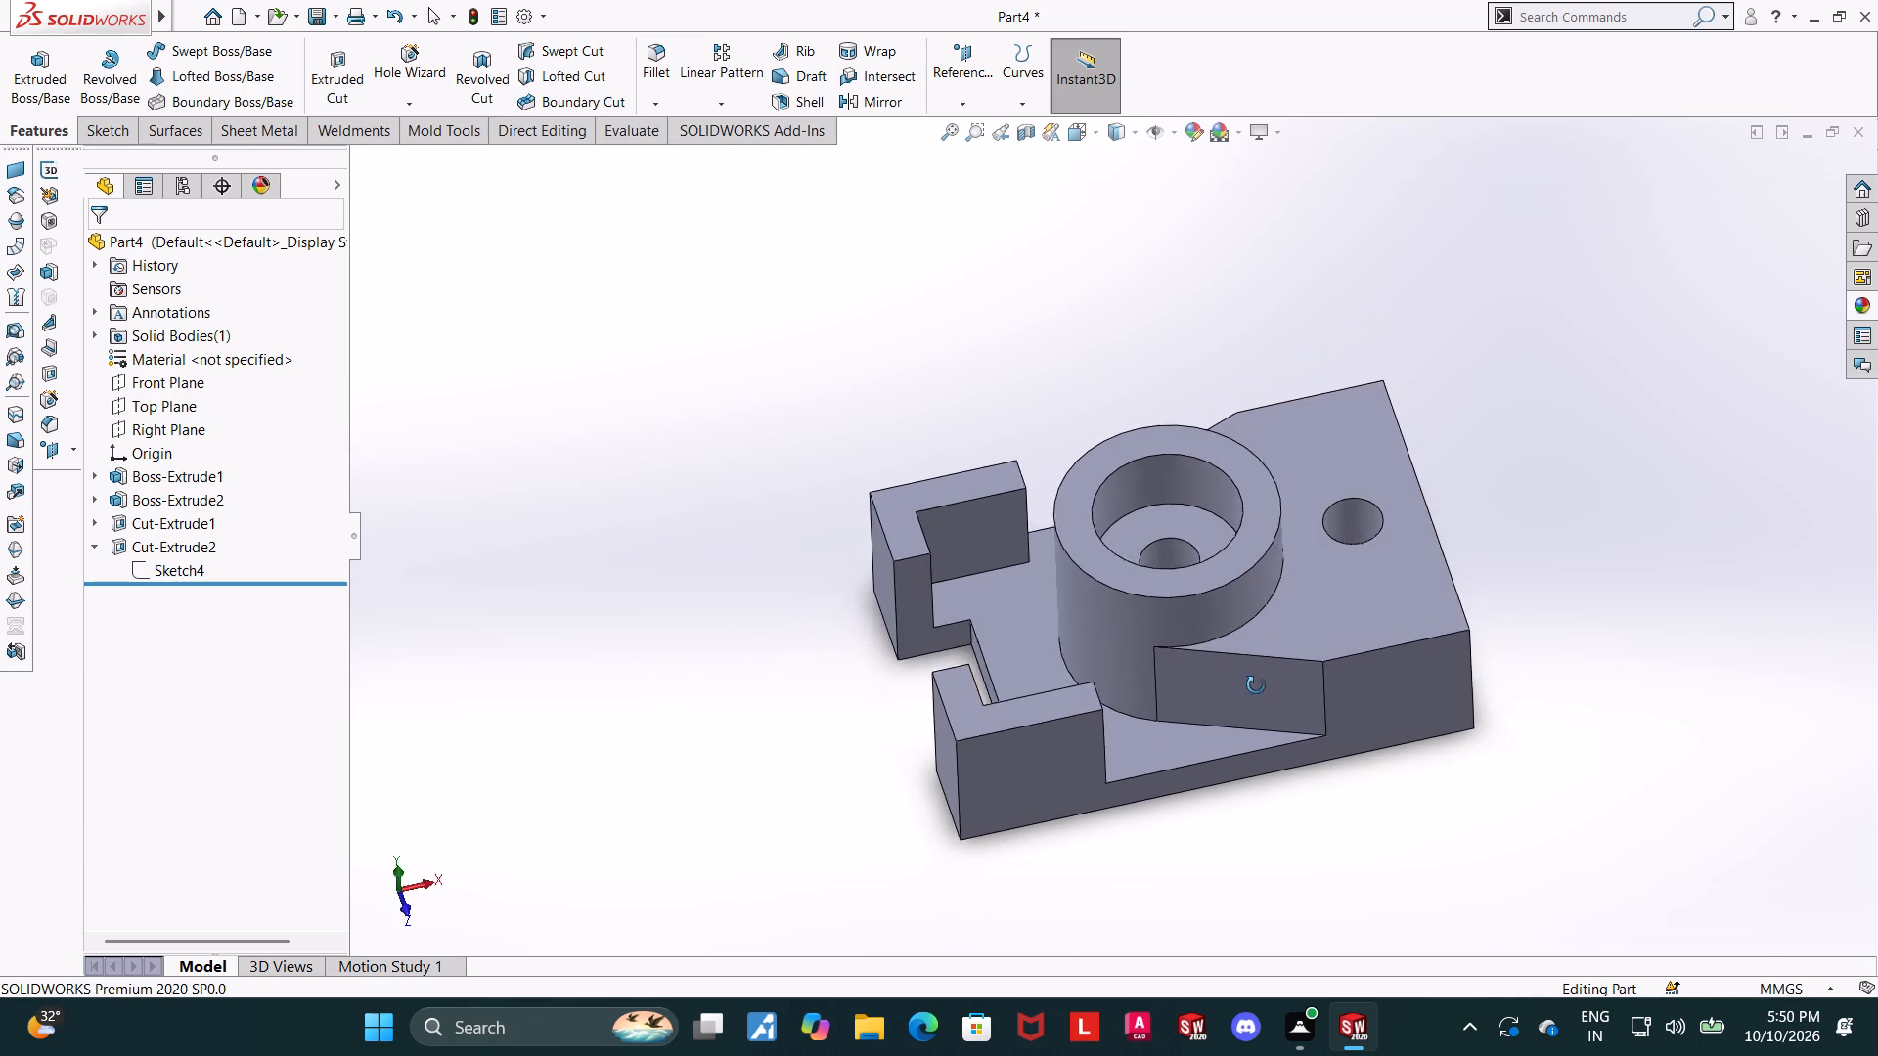
middle_drag(1256, 685, 1263, 807)
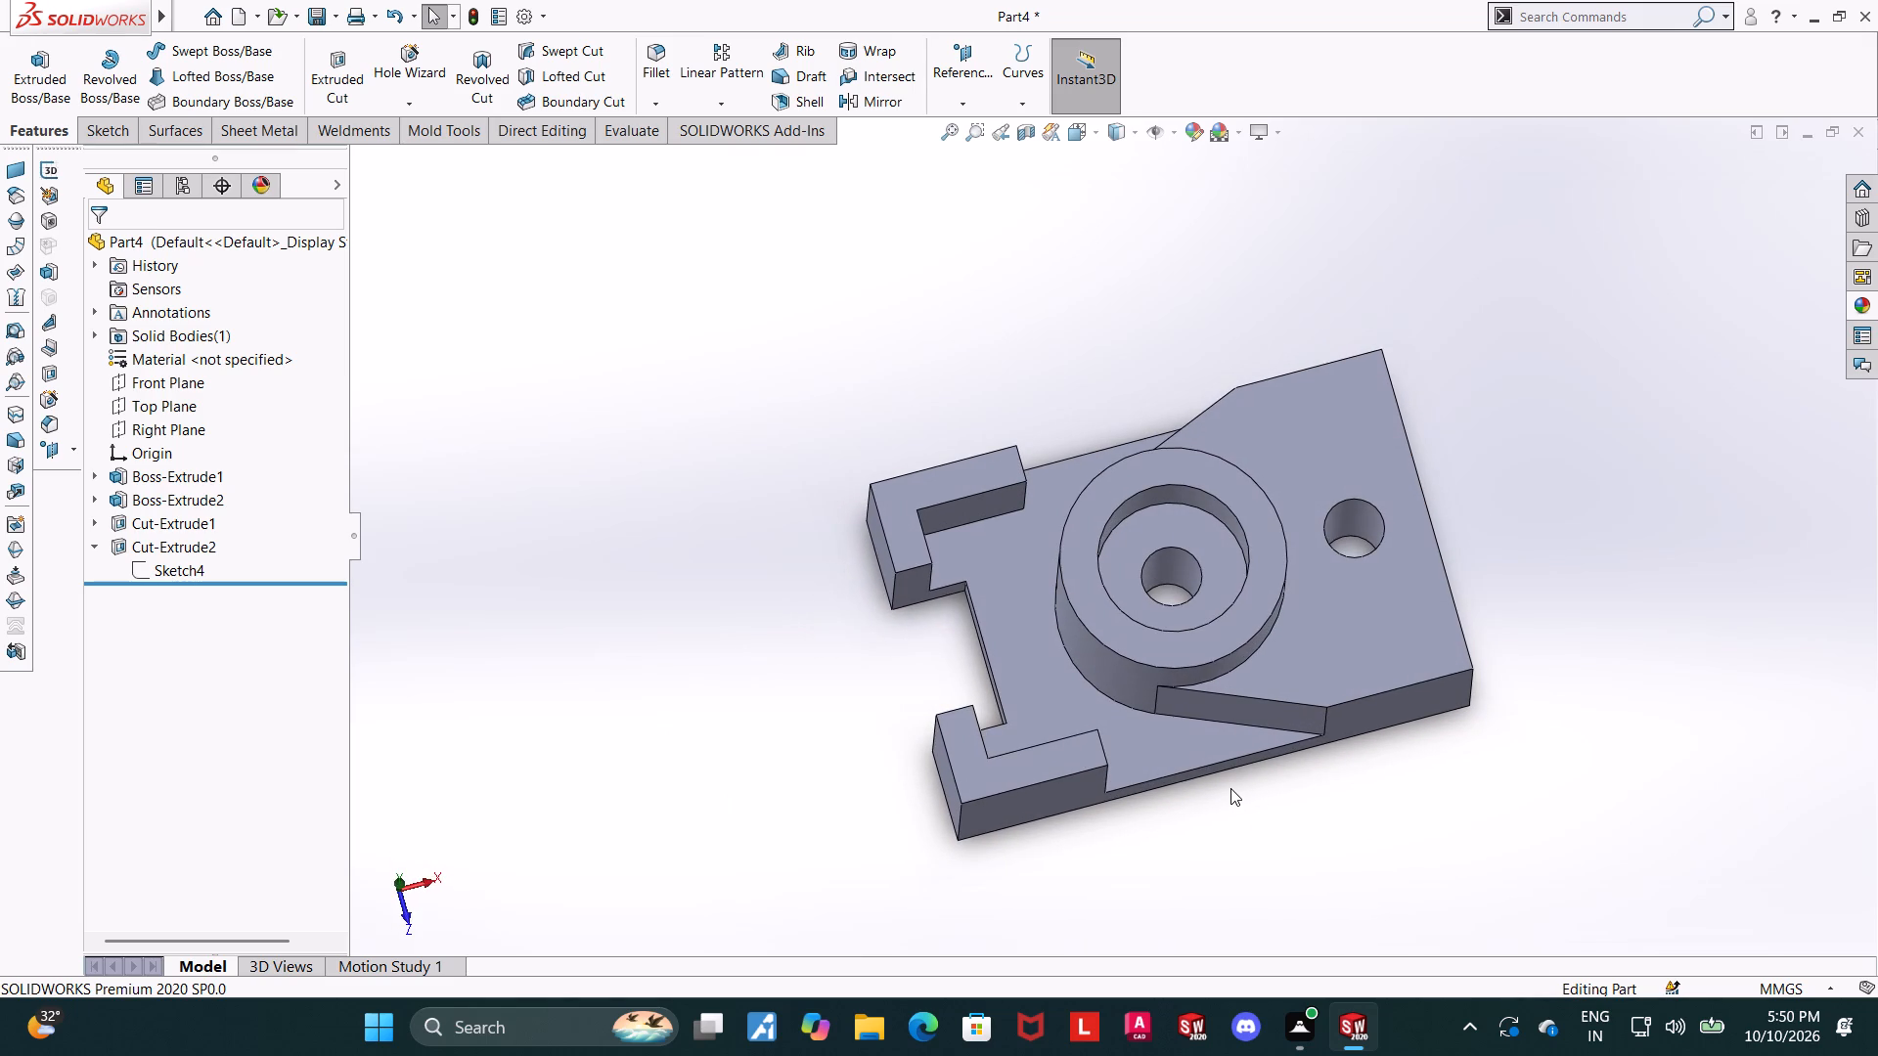
click(1036, 666)
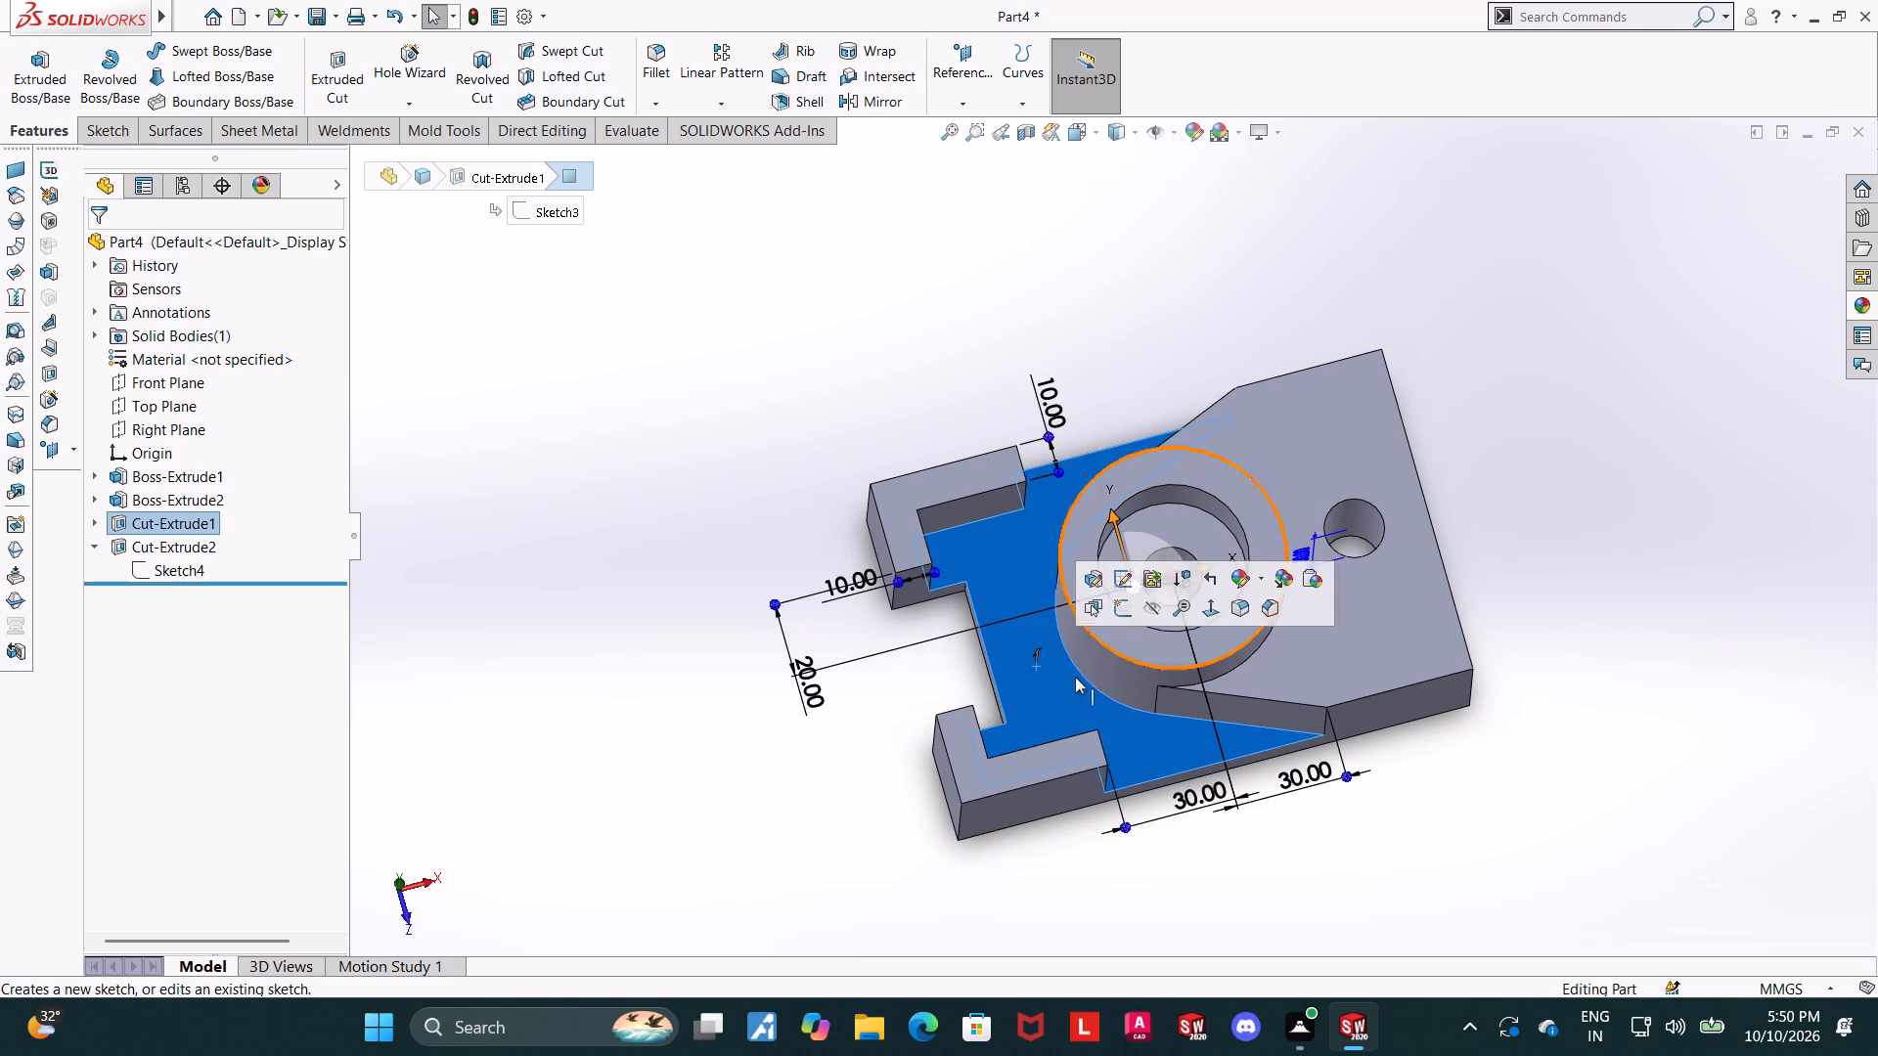
click(827, 772)
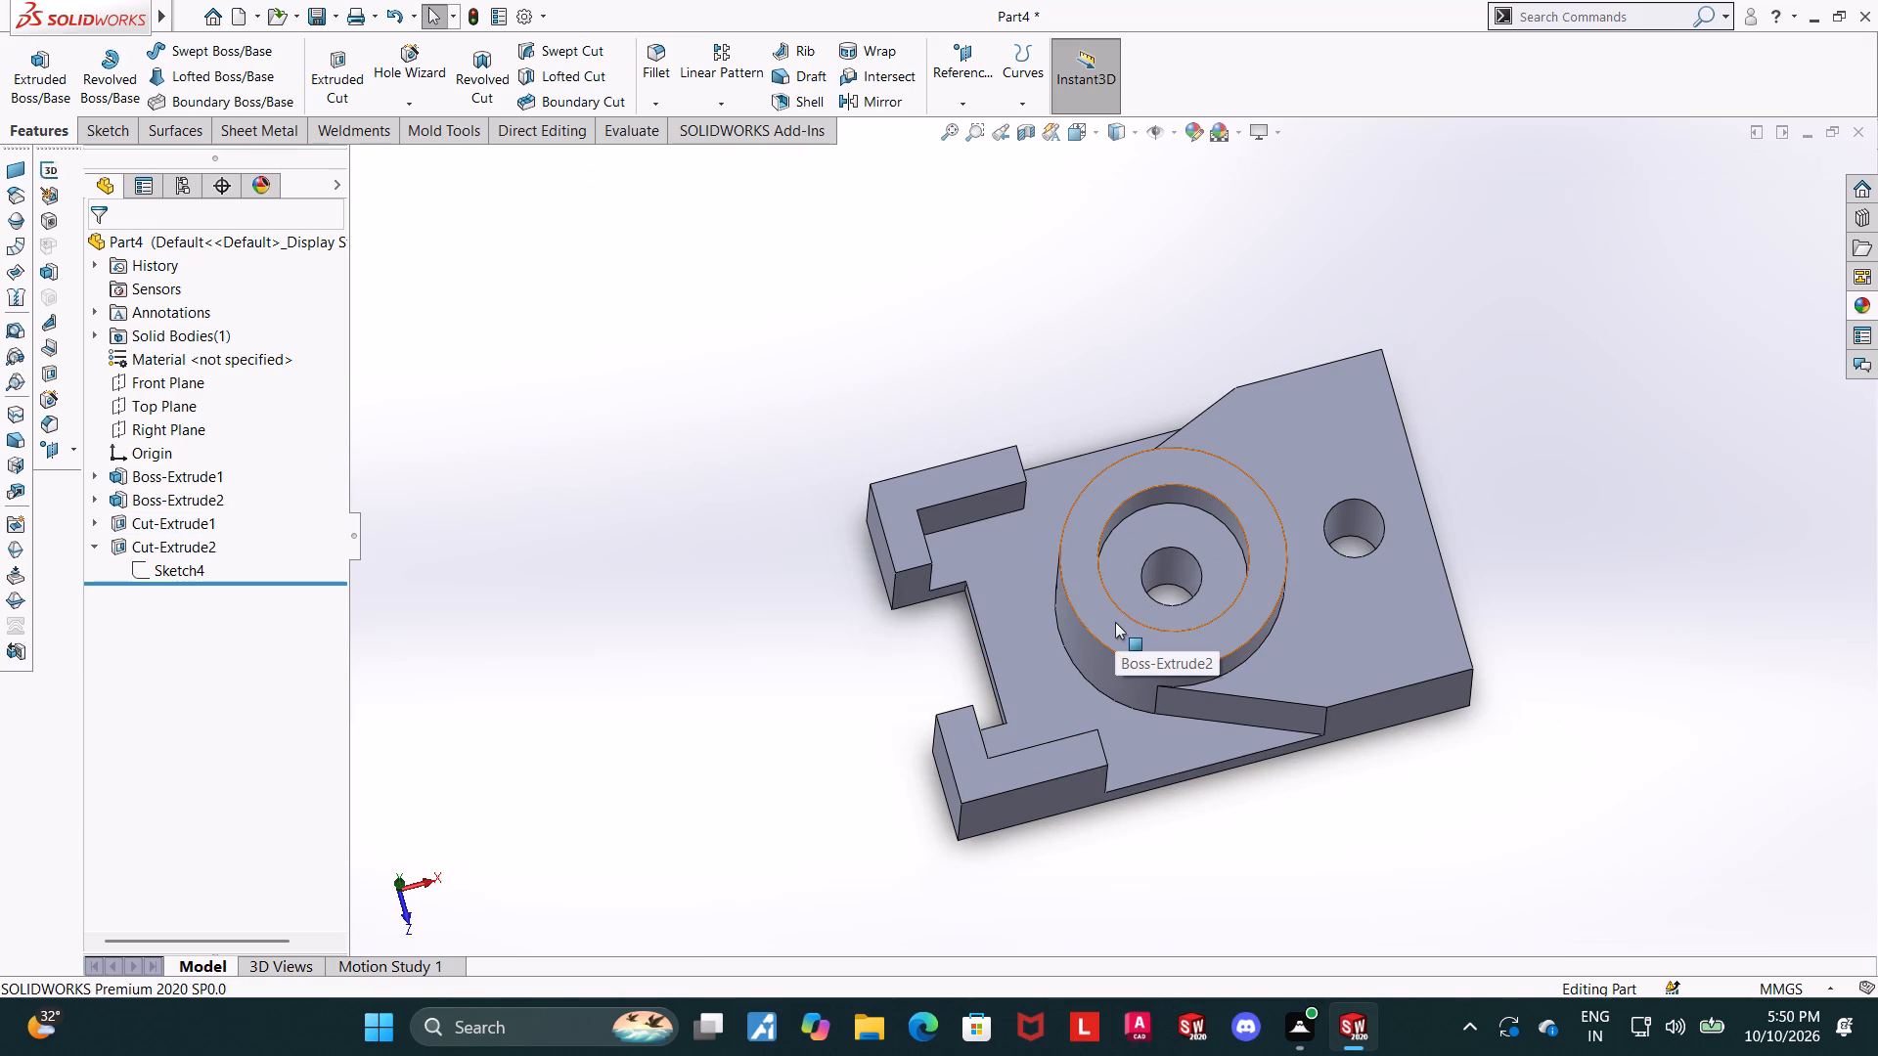
click(1090, 600)
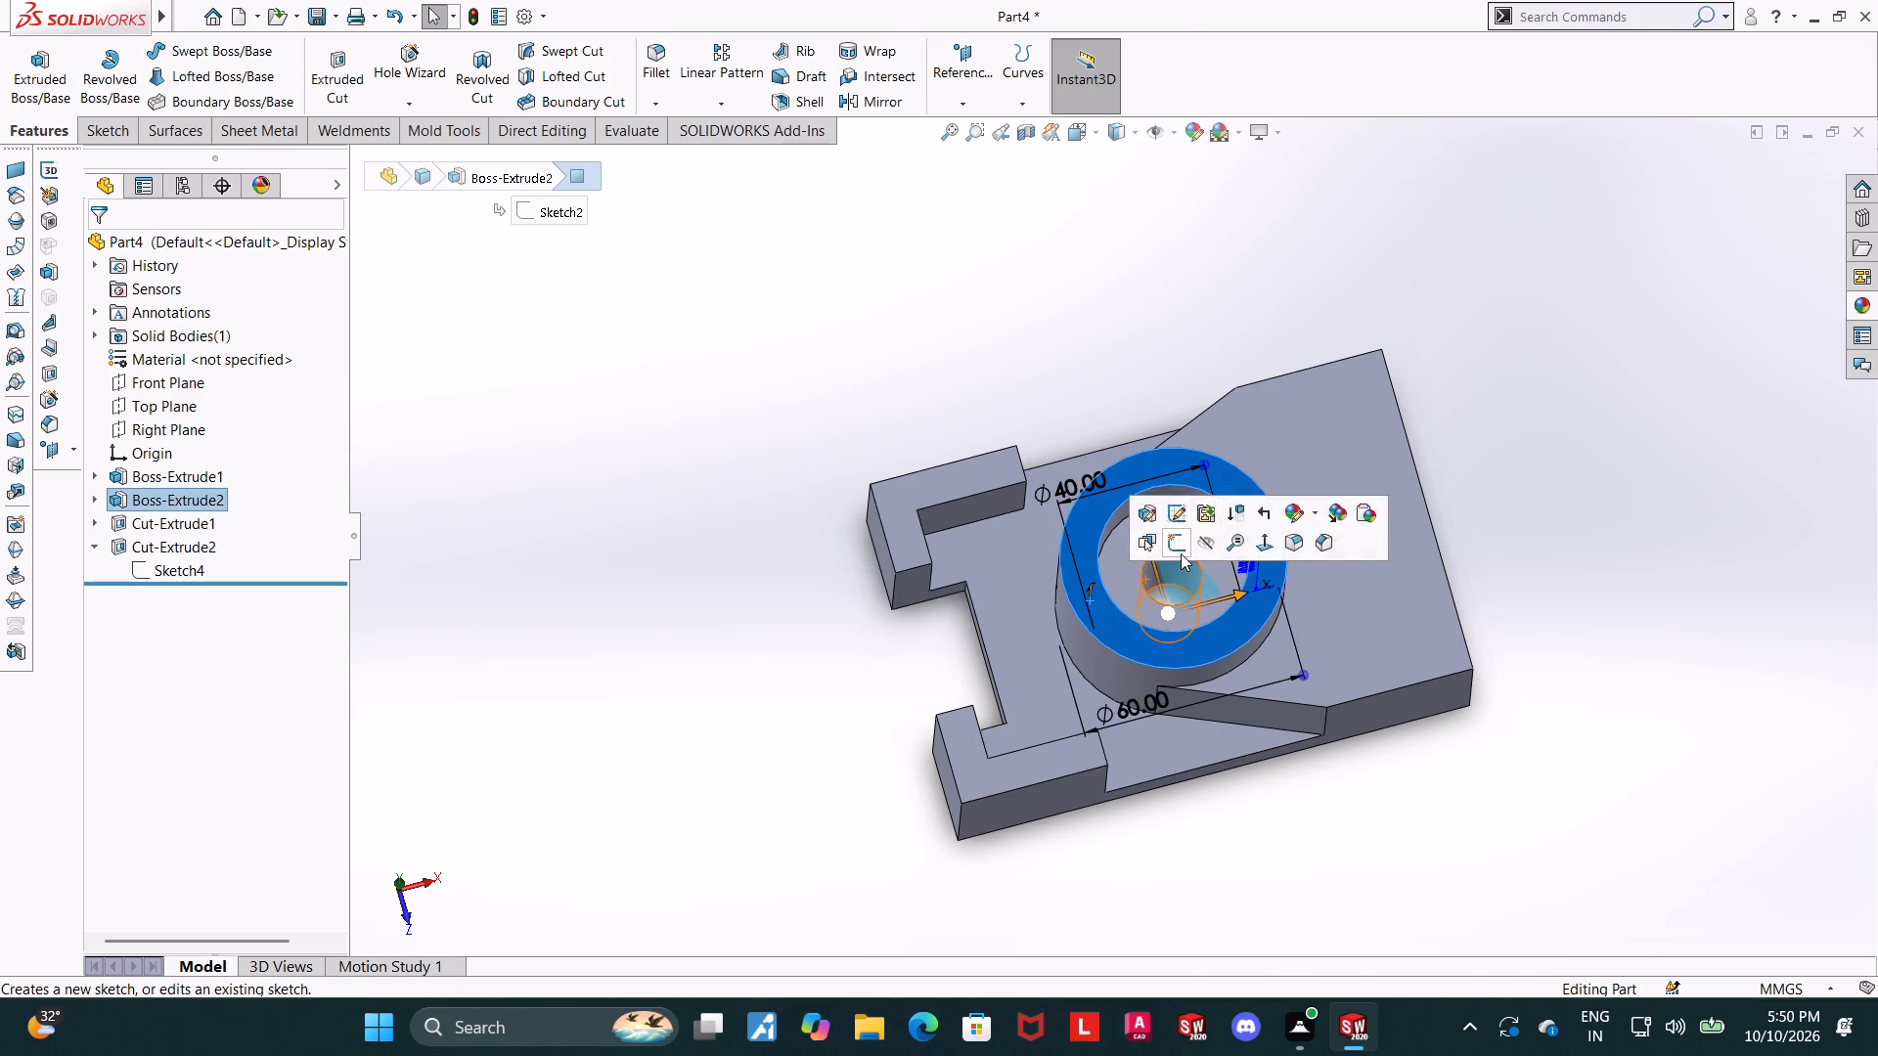
click(1181, 553)
click(191, 600)
click(236, 570)
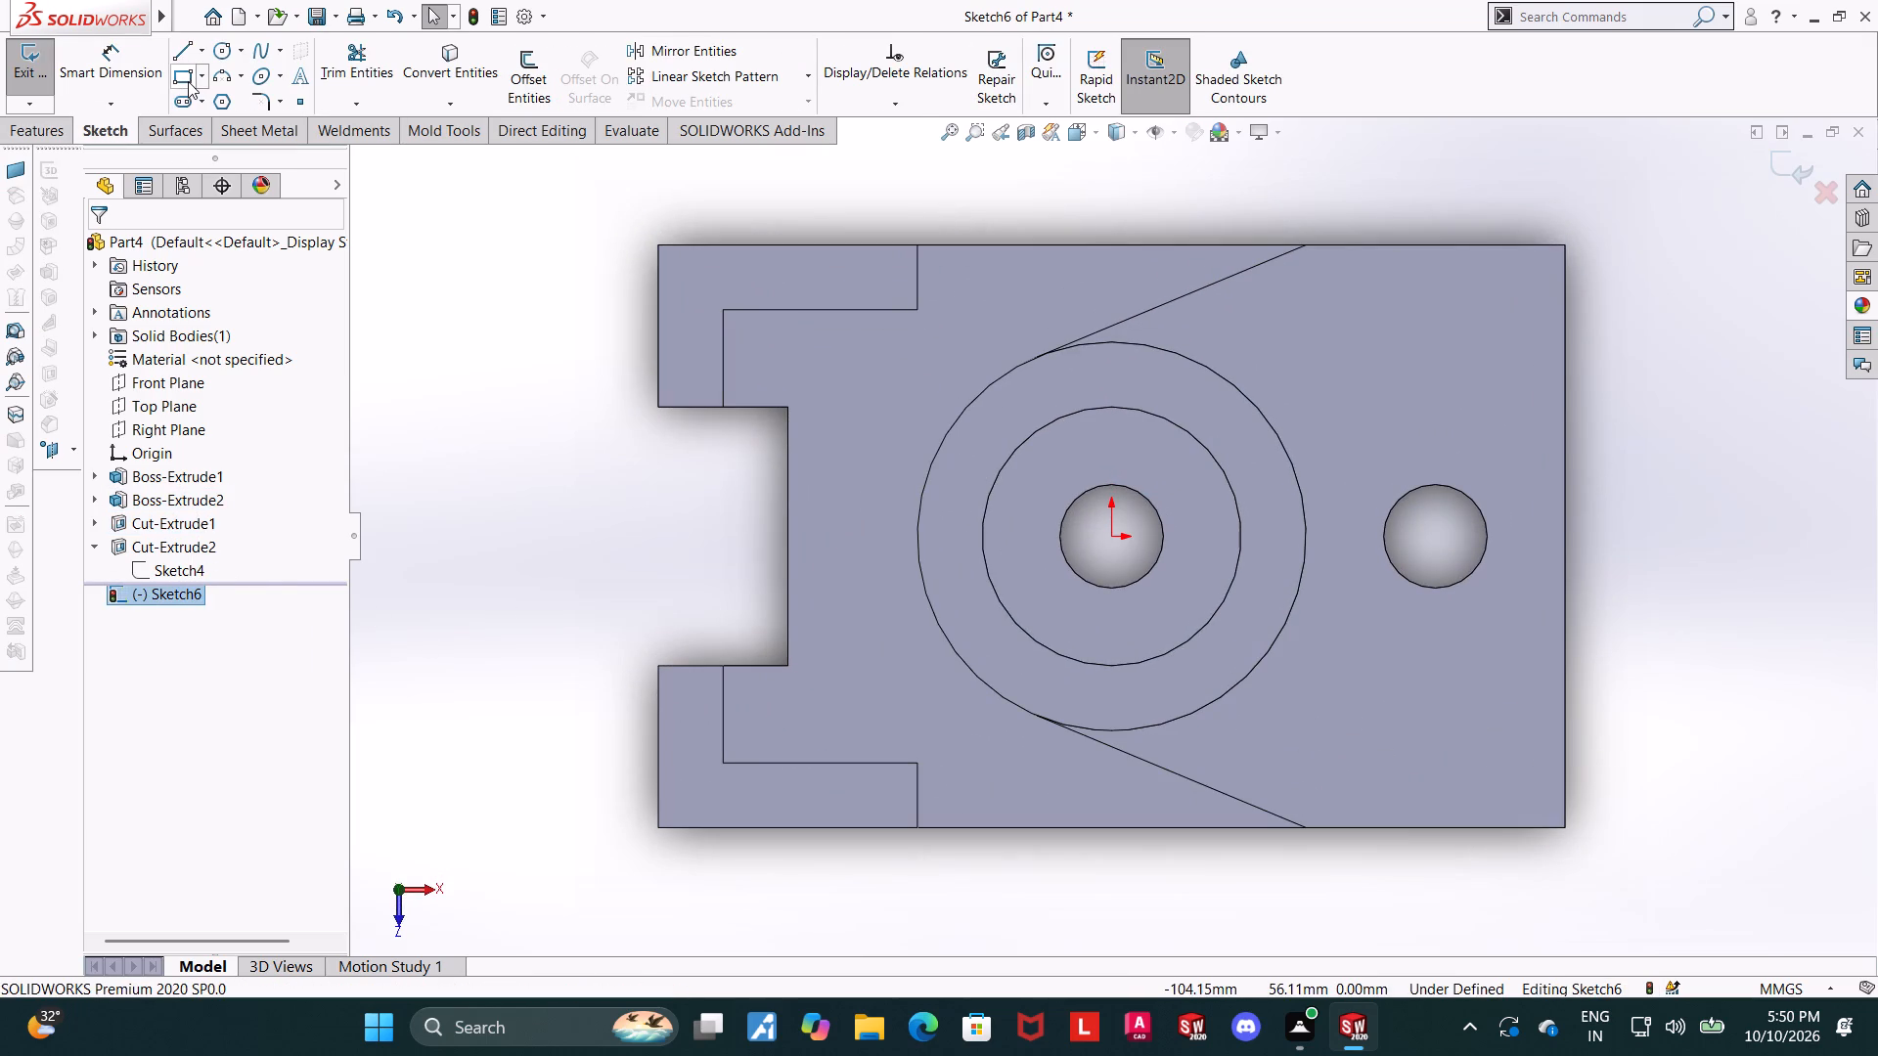
Draw a corner rectangle about 23 mm high between the end notch and the boss, slightly overlapping the boss's outer edge.
click(188, 81)
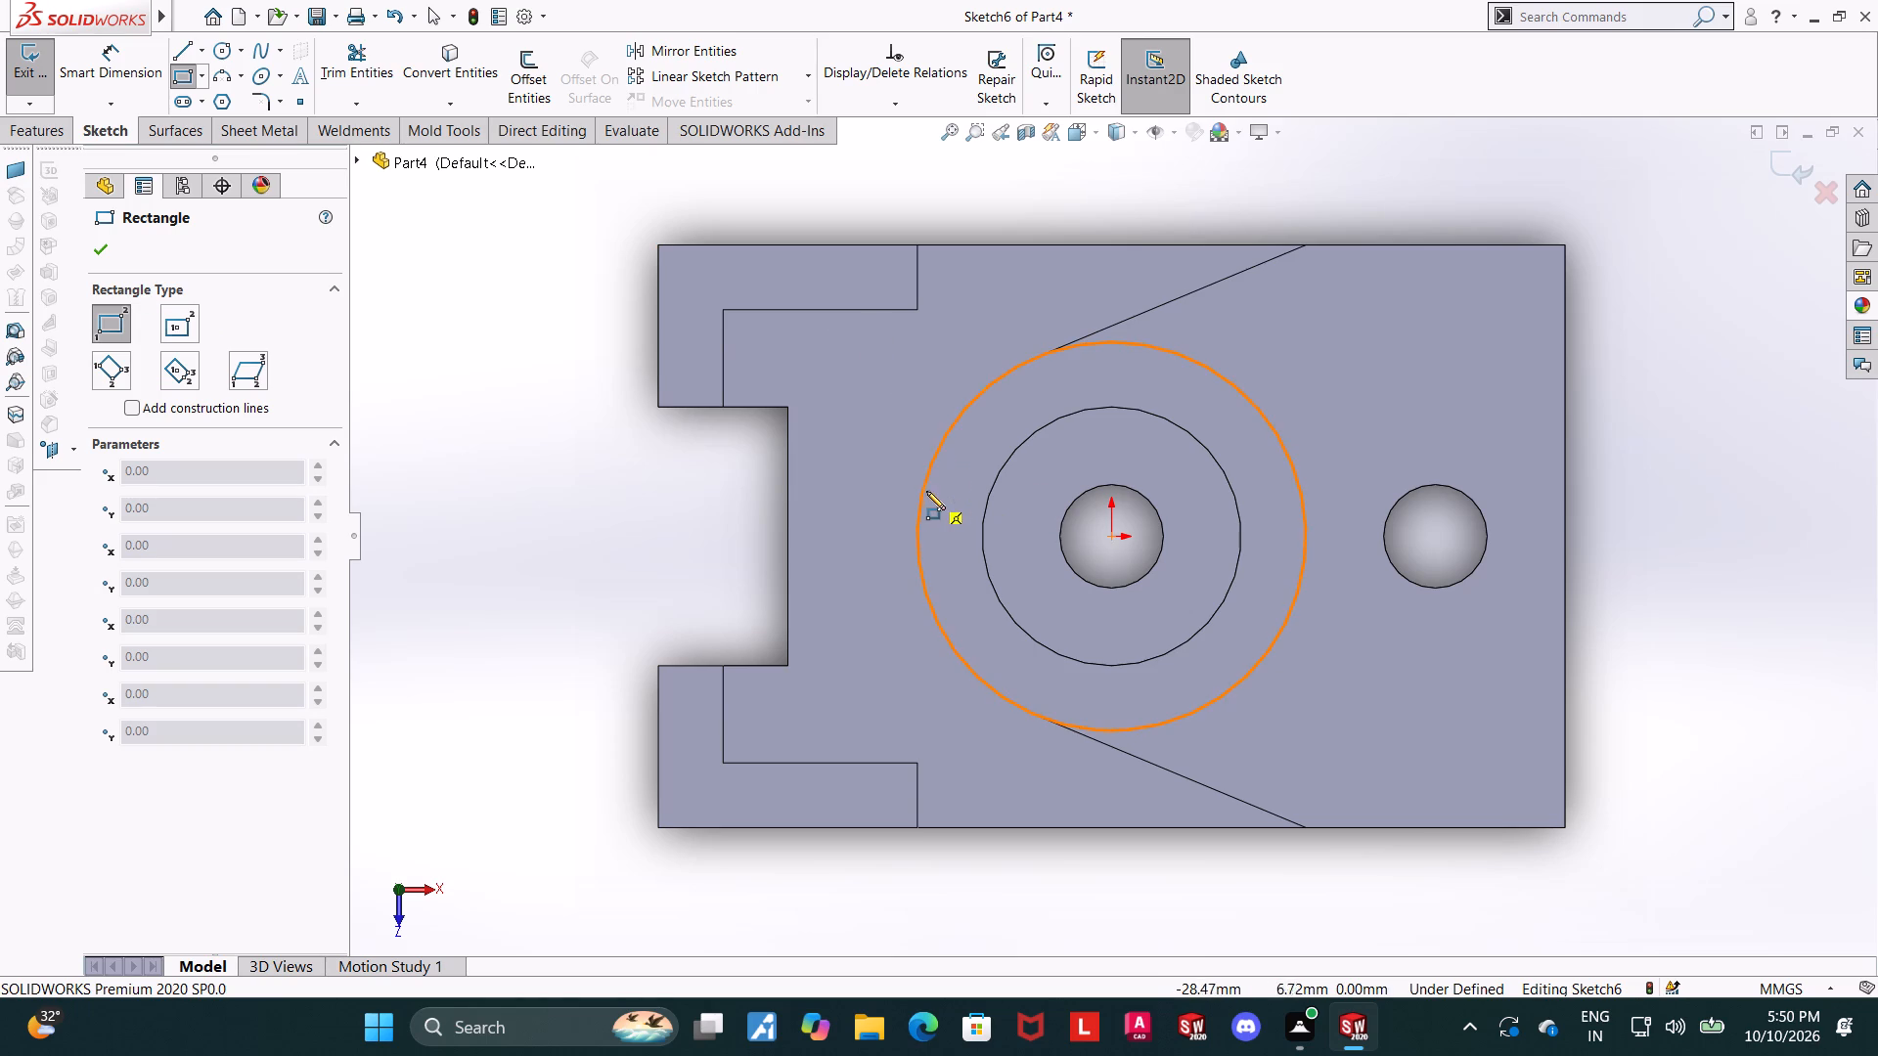
click(925, 474)
click(858, 625)
key(Escape)
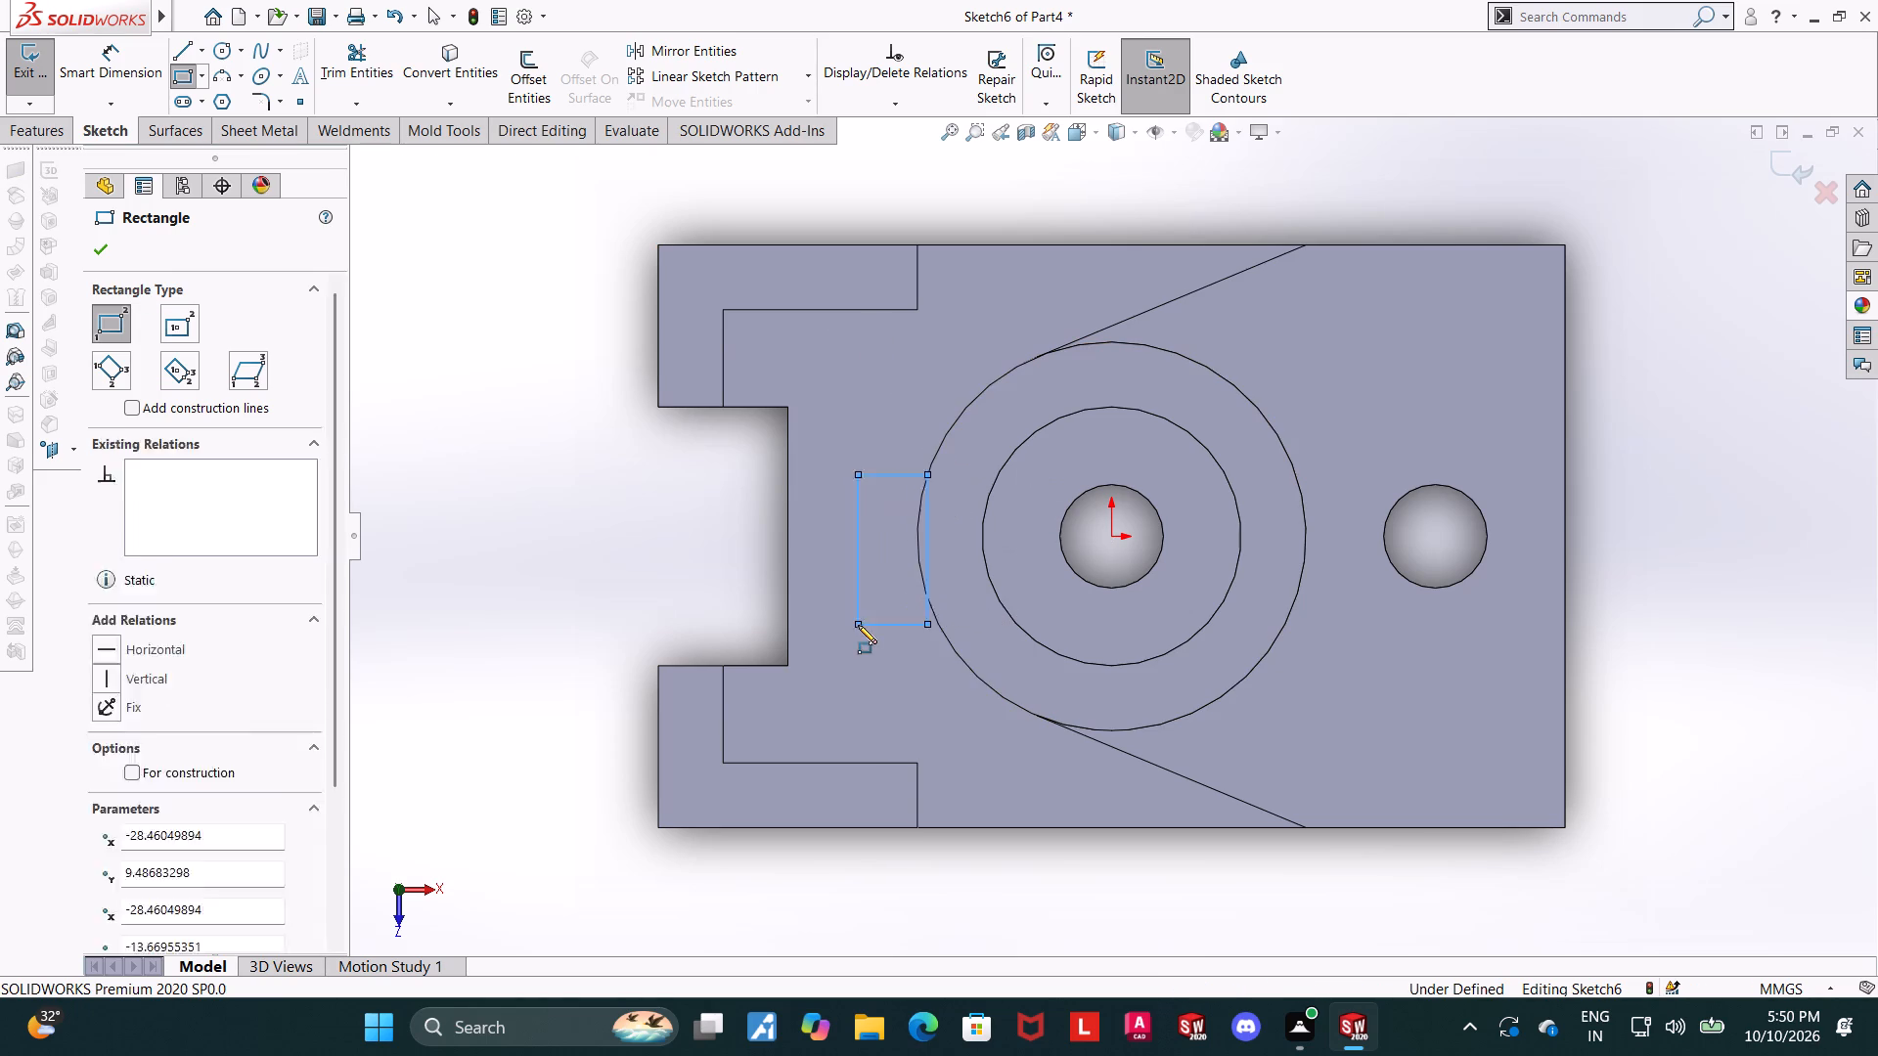
key(Escape)
Make the rectangle's two boss-side corners coincident with the boss's outer circular edge.
click(928, 627)
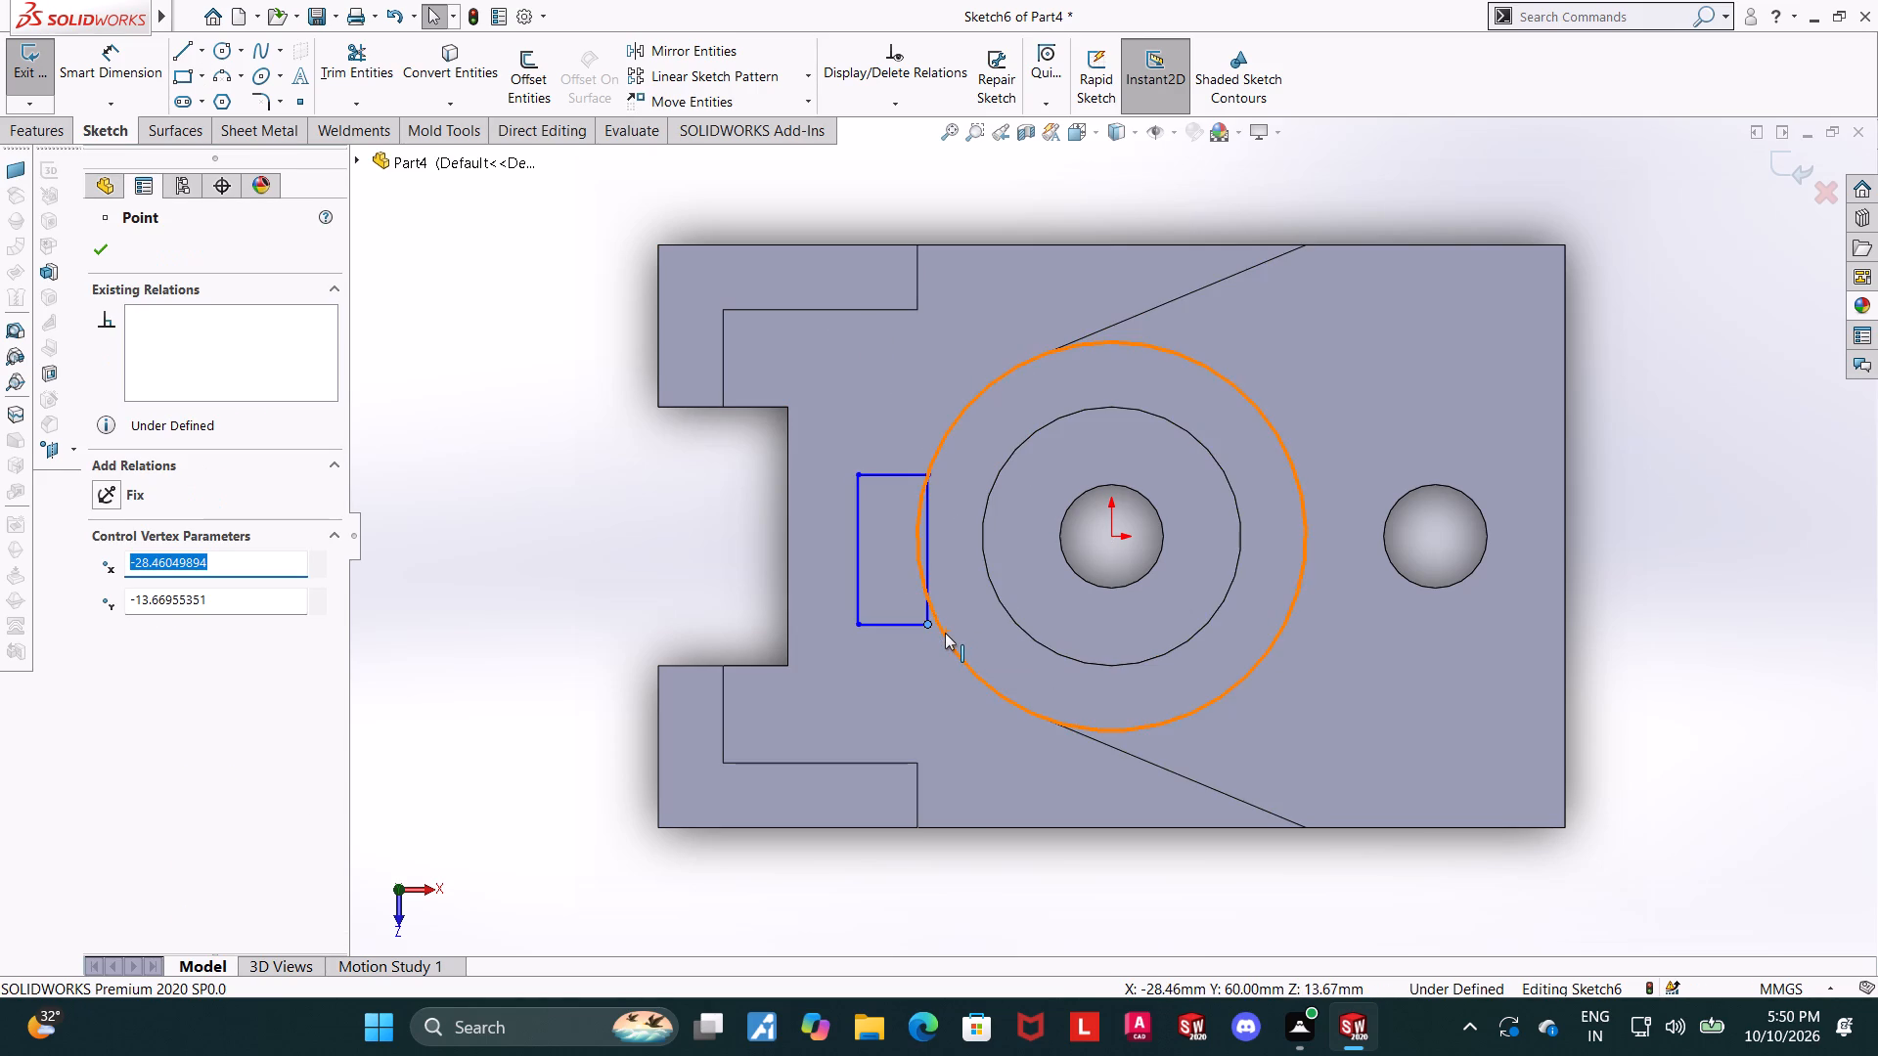
ctrl+click(945, 633)
click(111, 634)
key(Escape)
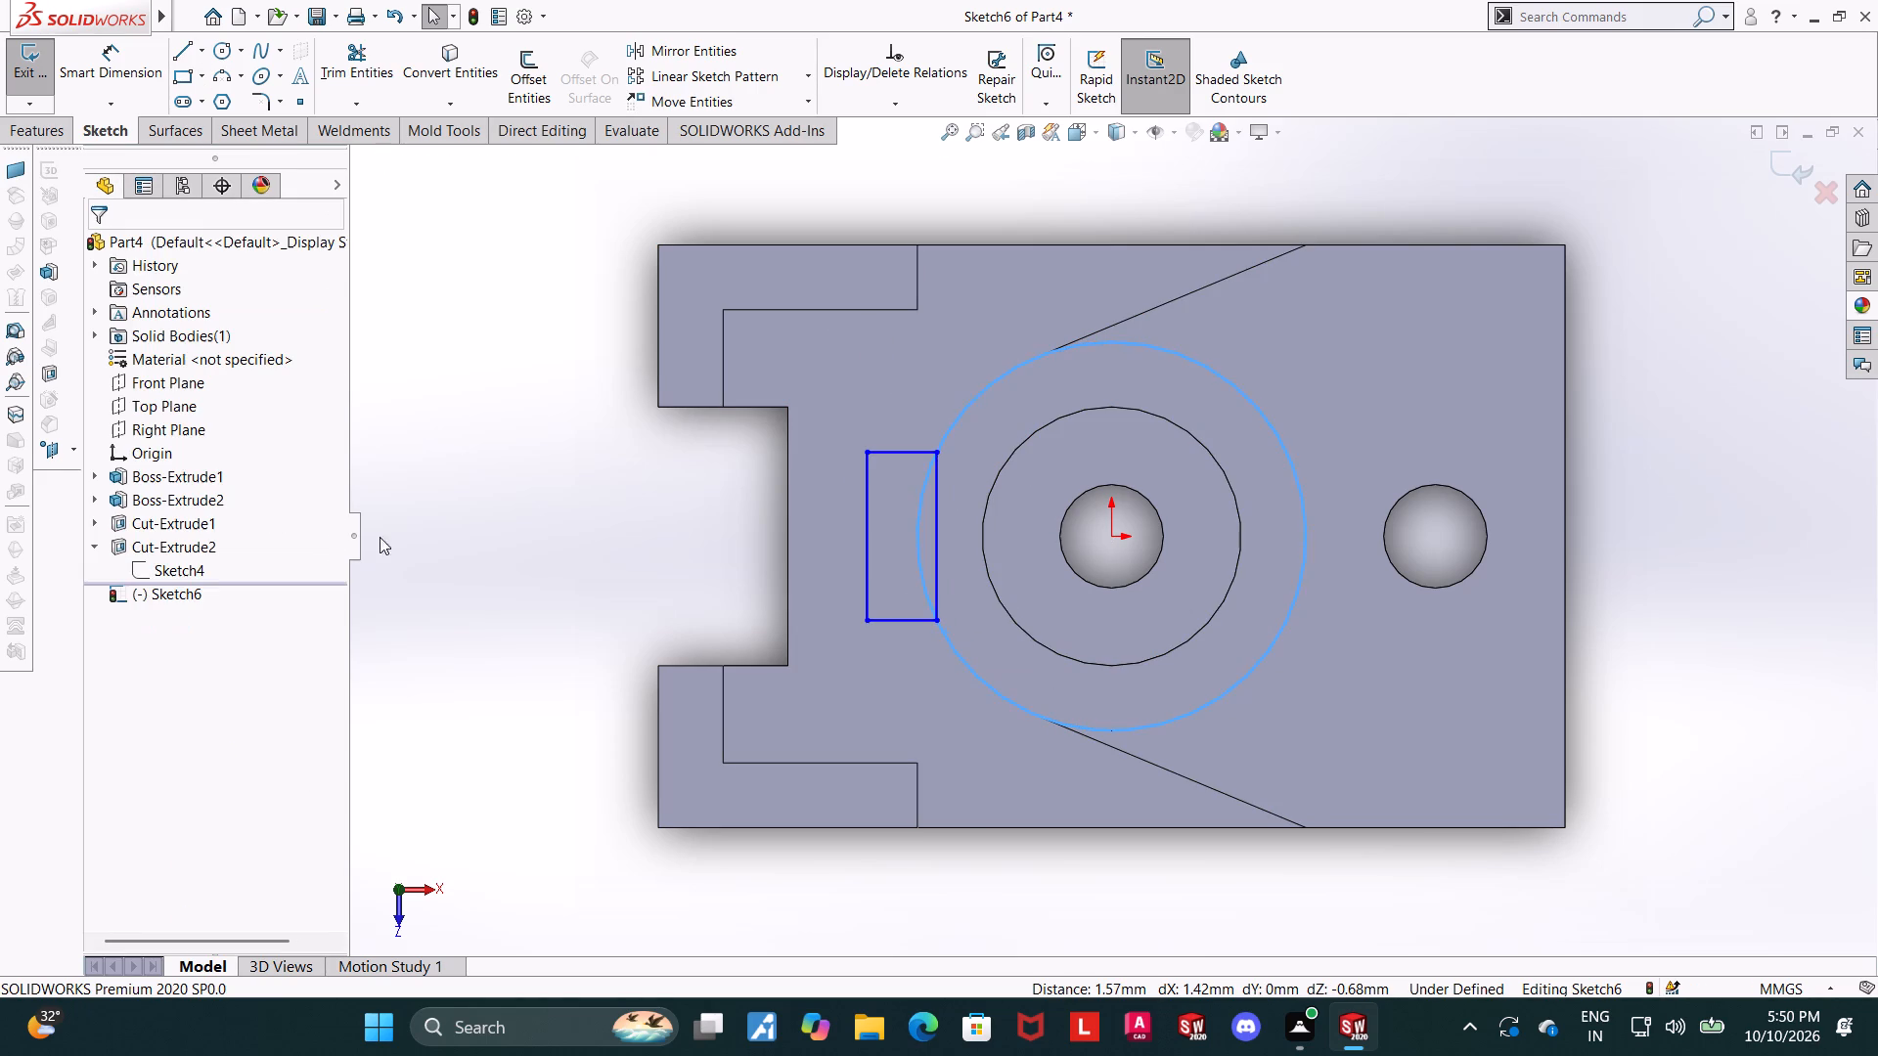
key(Escape)
click(933, 453)
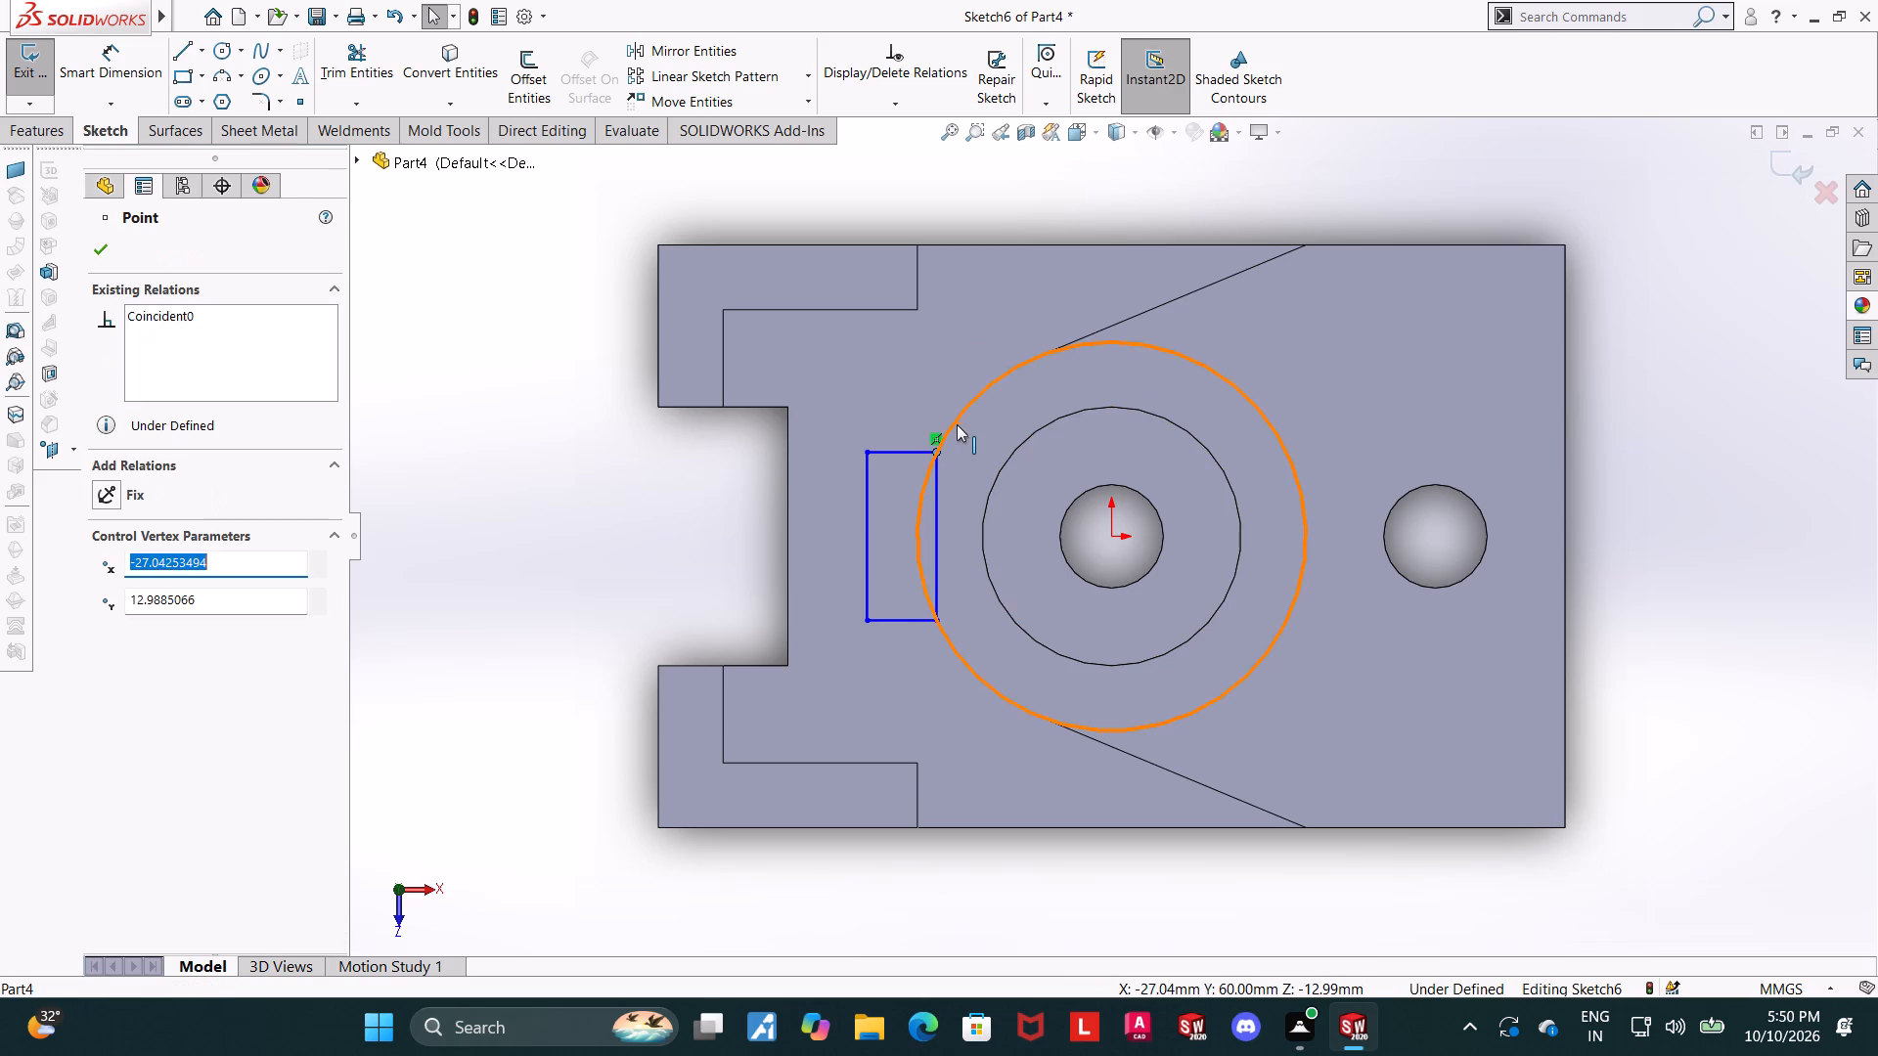
ctrl+click(957, 424)
click(112, 632)
key(Escape)
key(Escape)
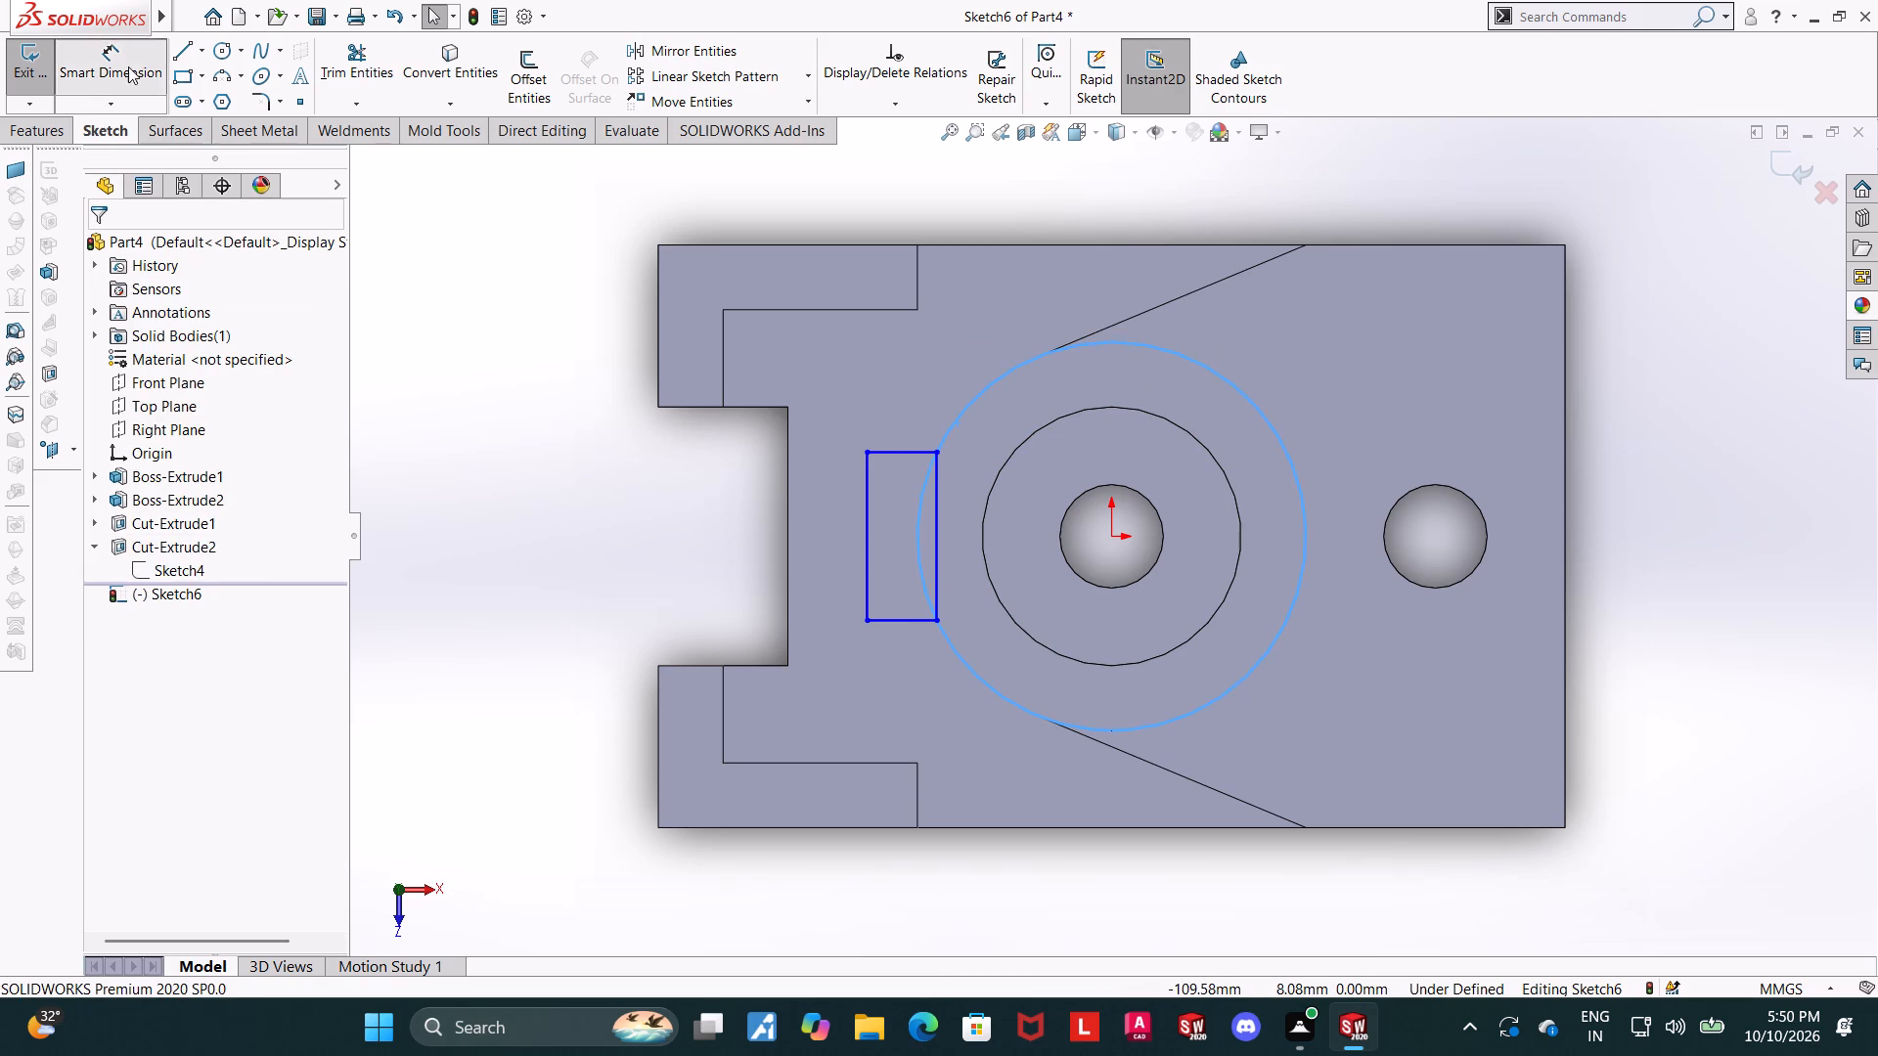
Dimension the rectangle's notch-side edge 5 mm from the end notch's inner edge.
click(128, 66)
click(866, 523)
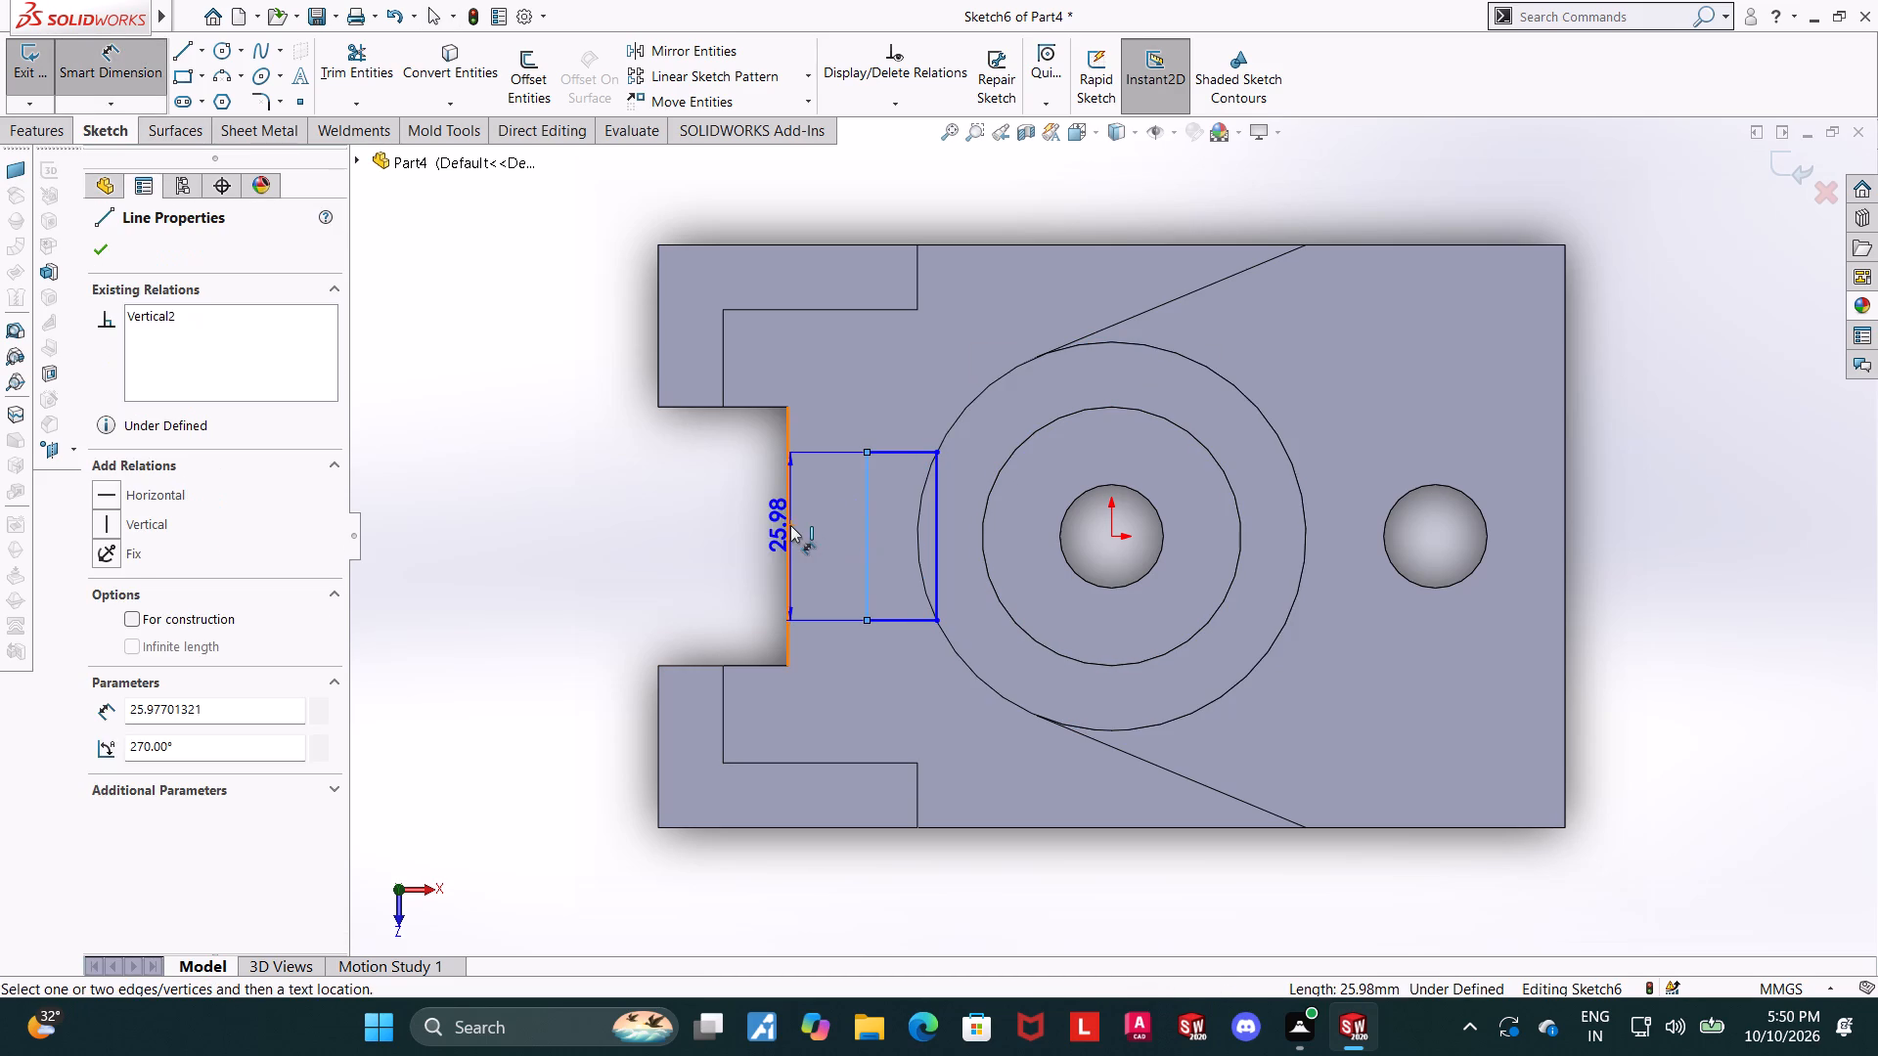
click(790, 525)
click(818, 503)
key(5)
key(Return)
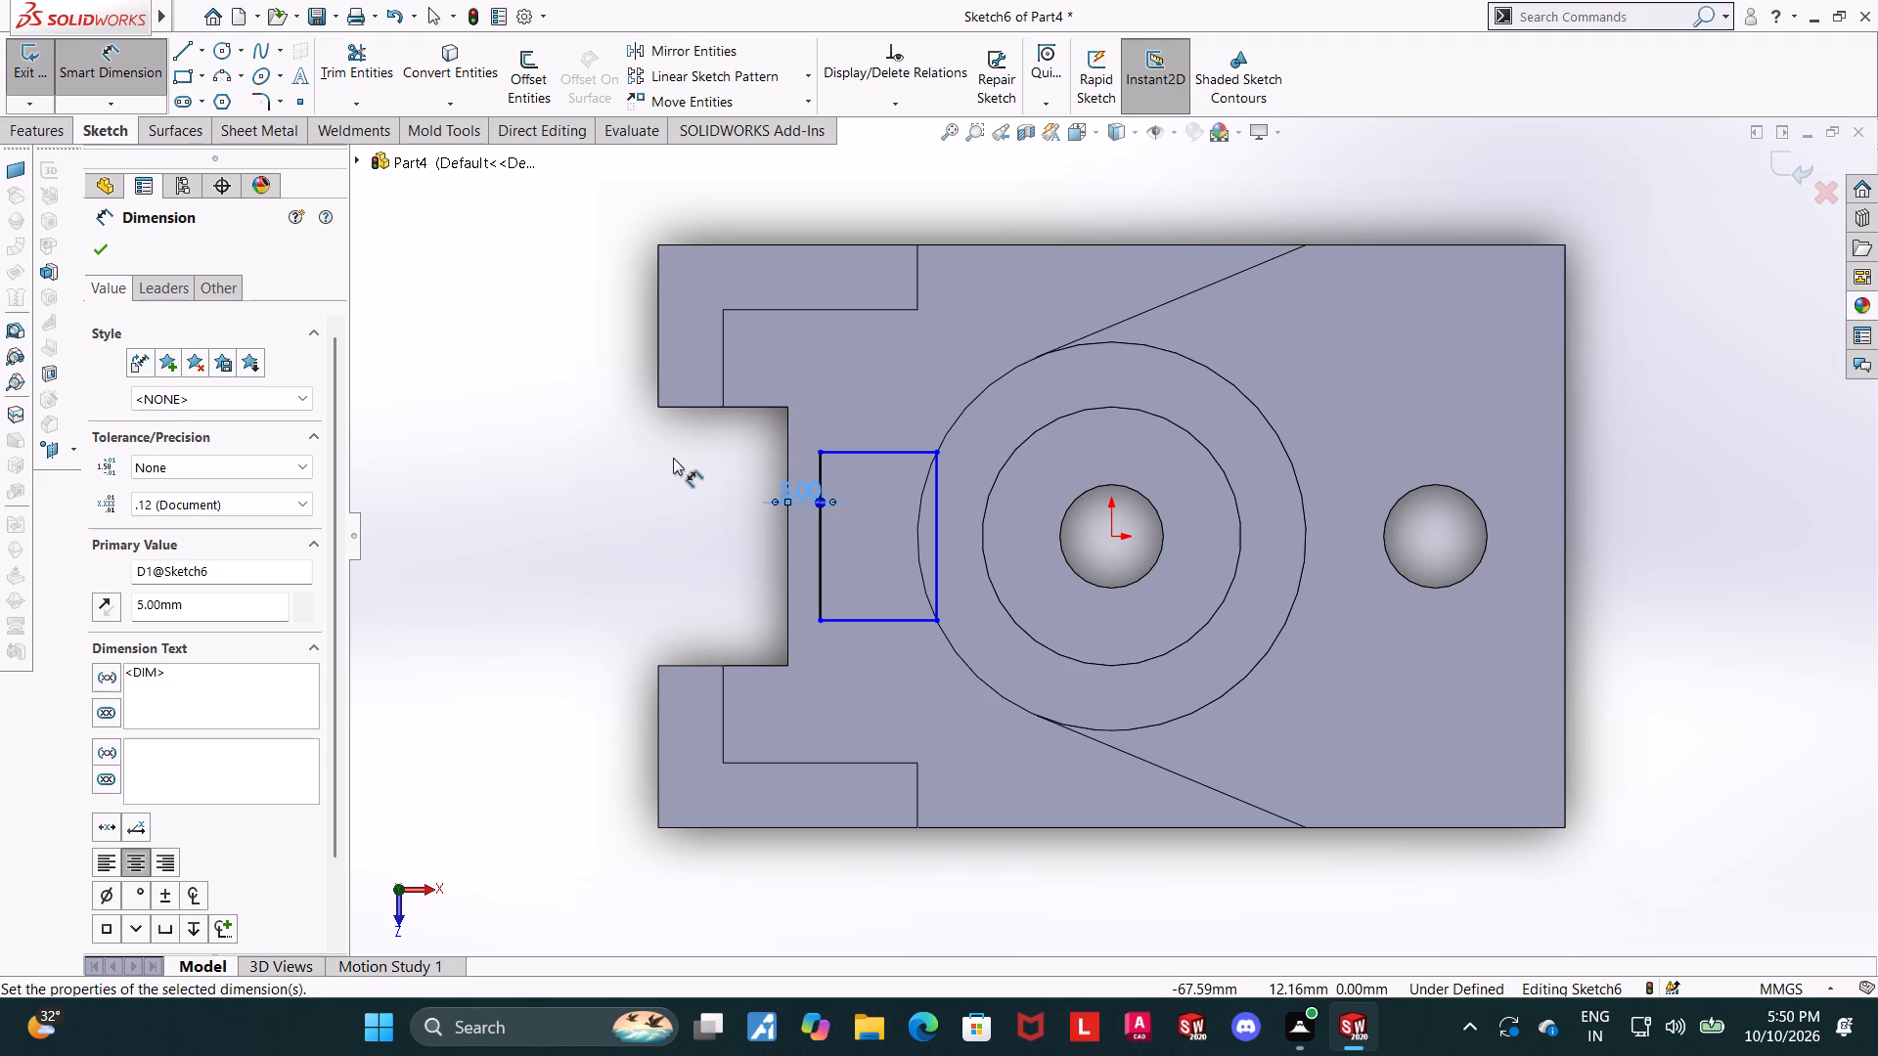
Dimension the rectangle's notch-side edge to a length of 20 mm.
scroll(673, 458, up, 1)
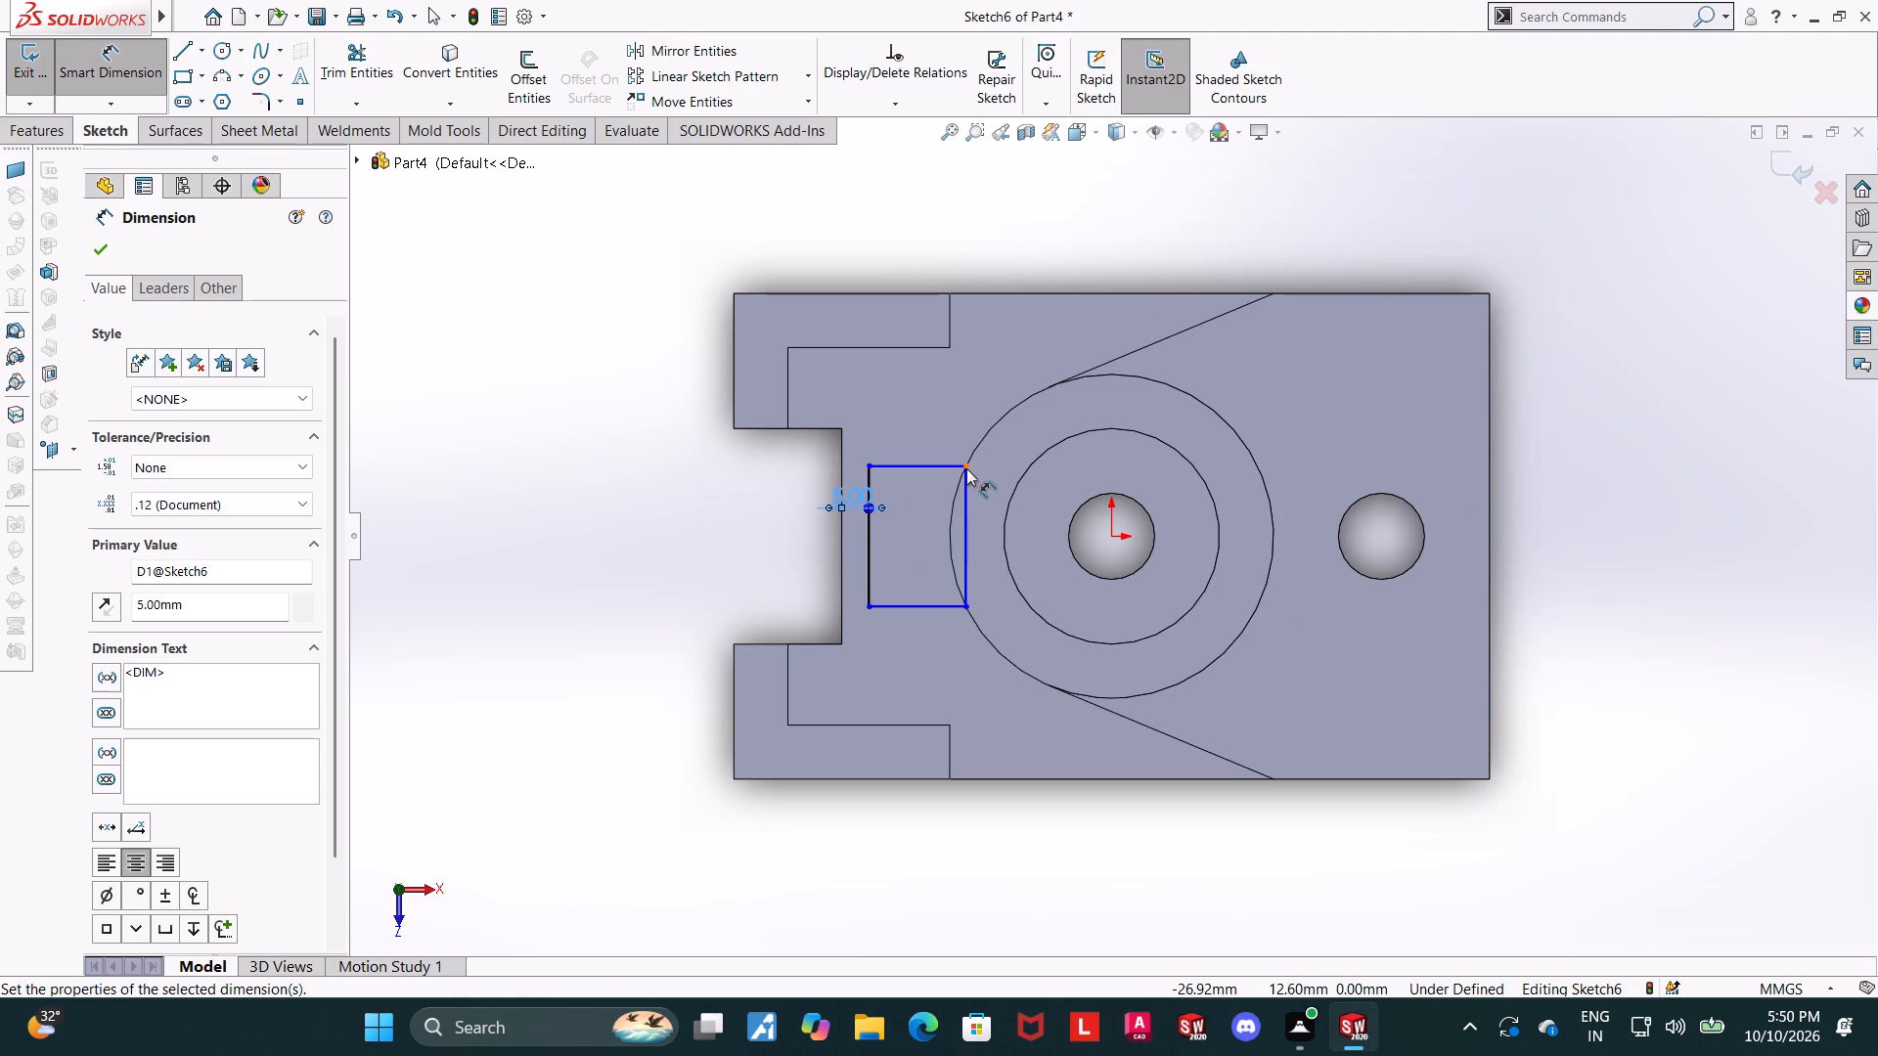
scroll(966, 468, down, 1)
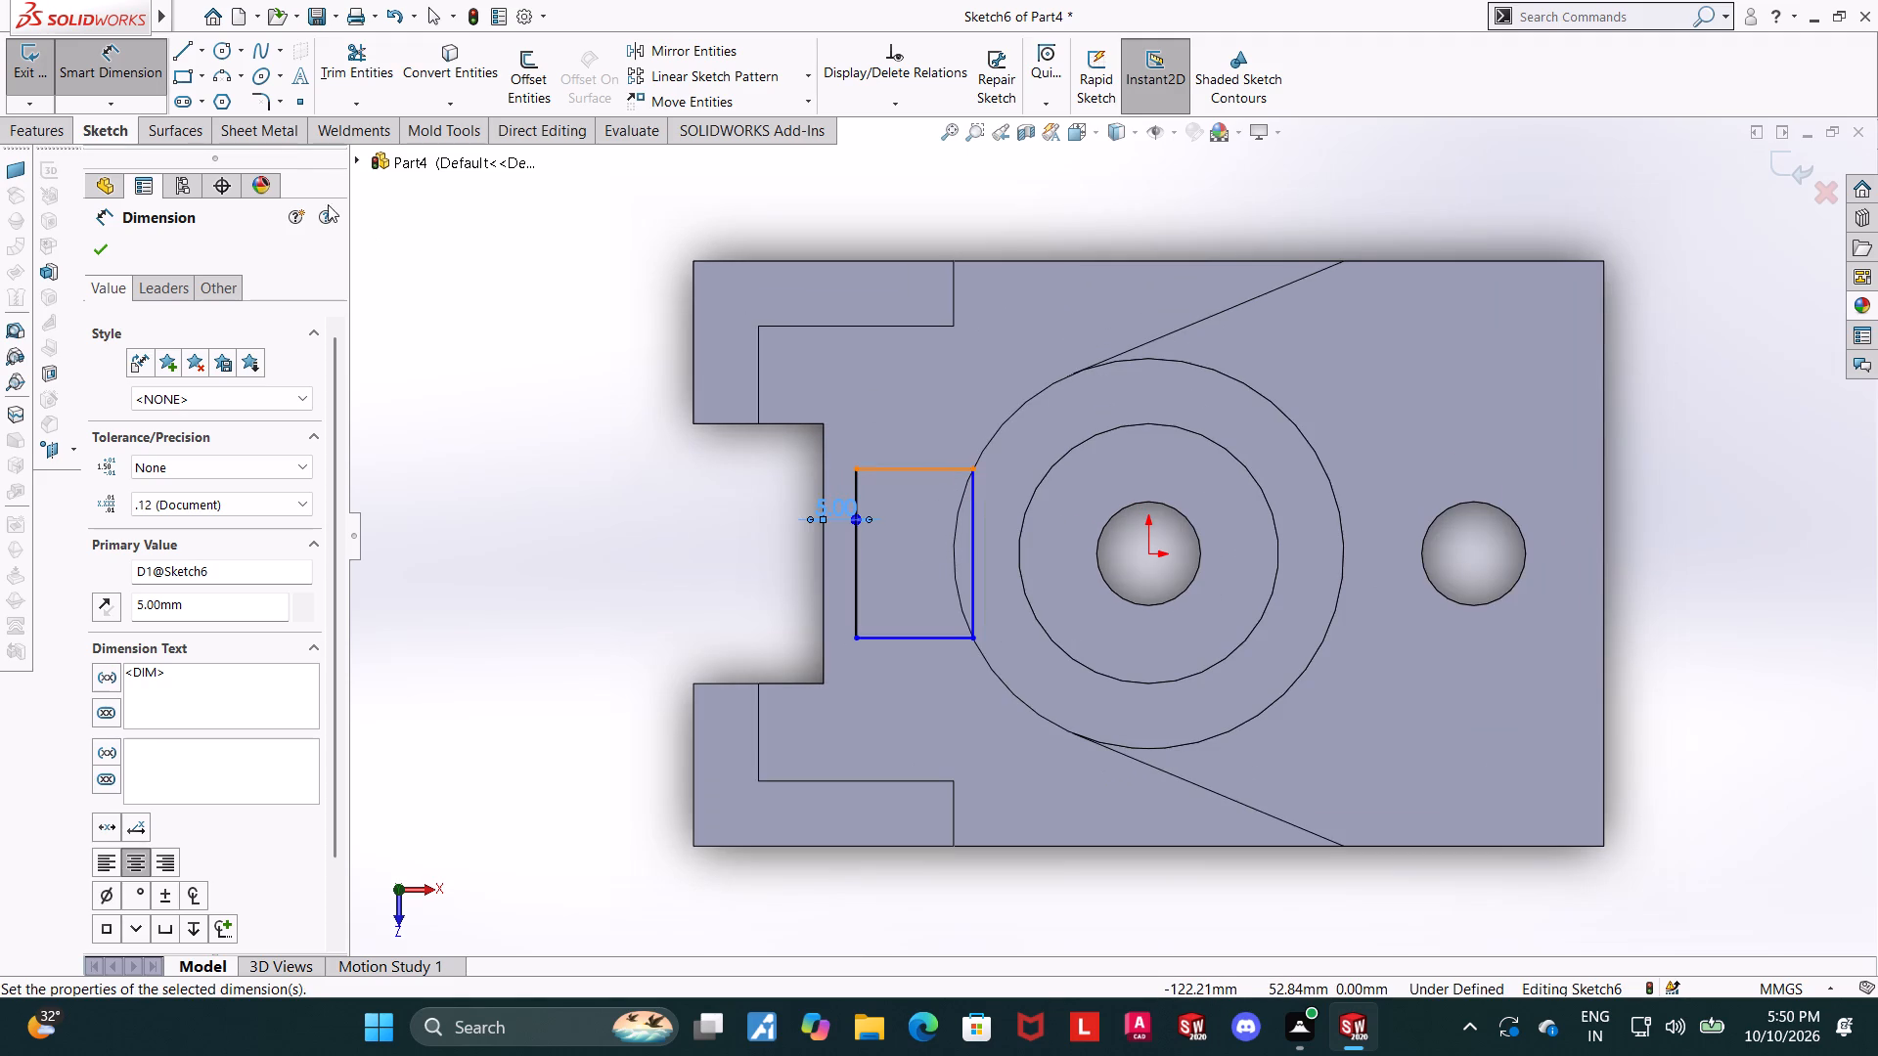
scroll(677, 463, down, 1)
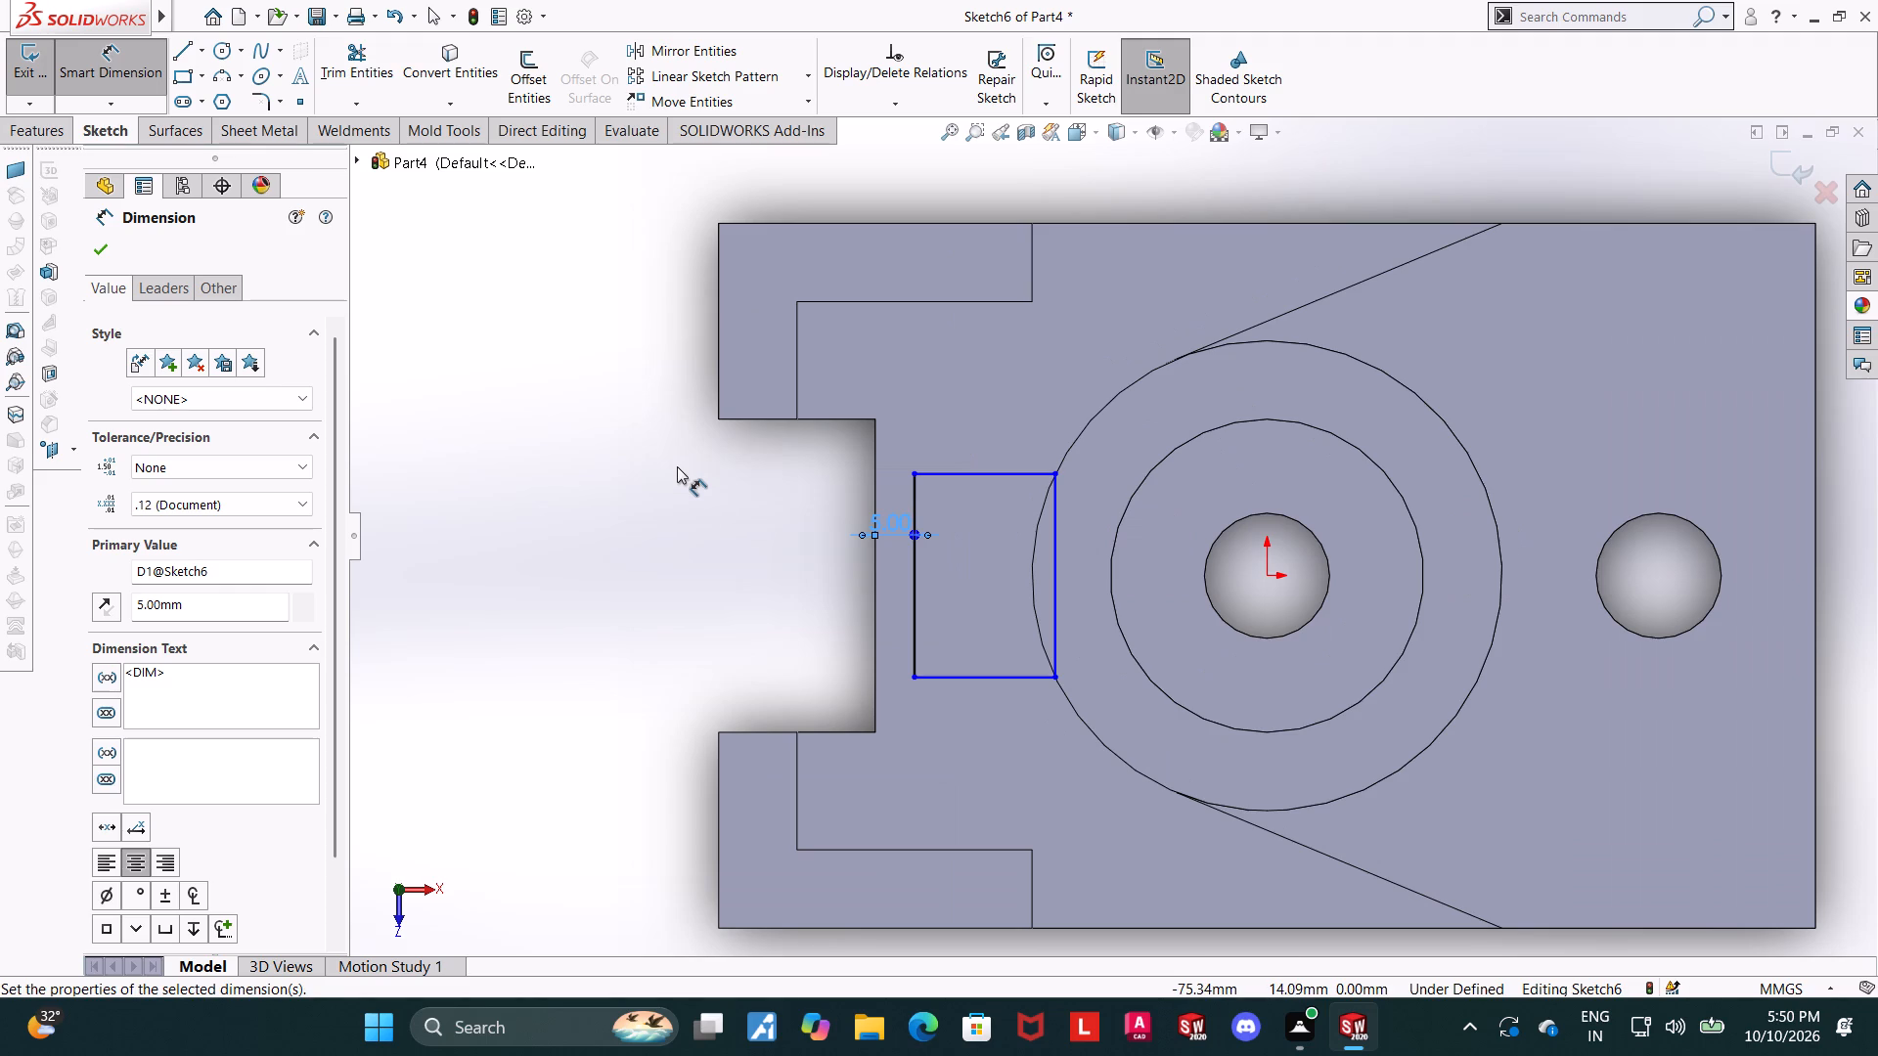
scroll(681, 474, up, 1)
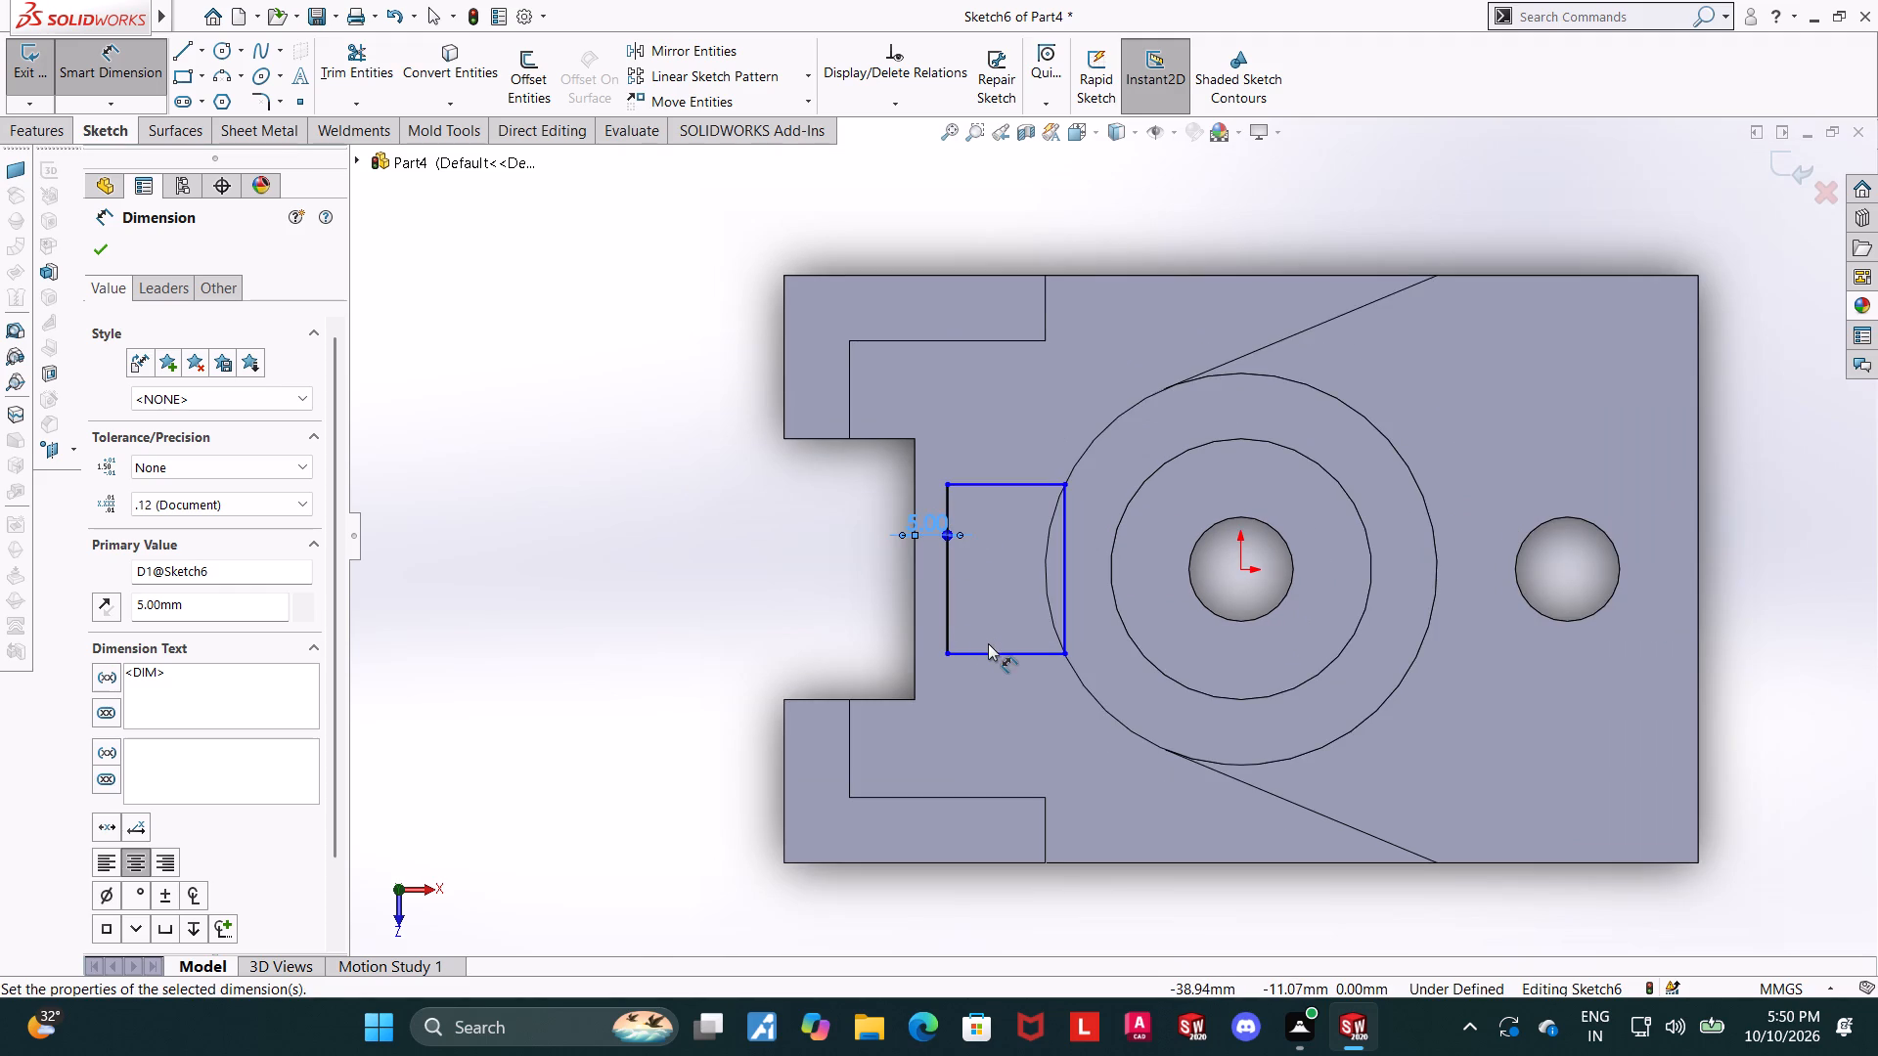
scroll(988, 643, up, 1)
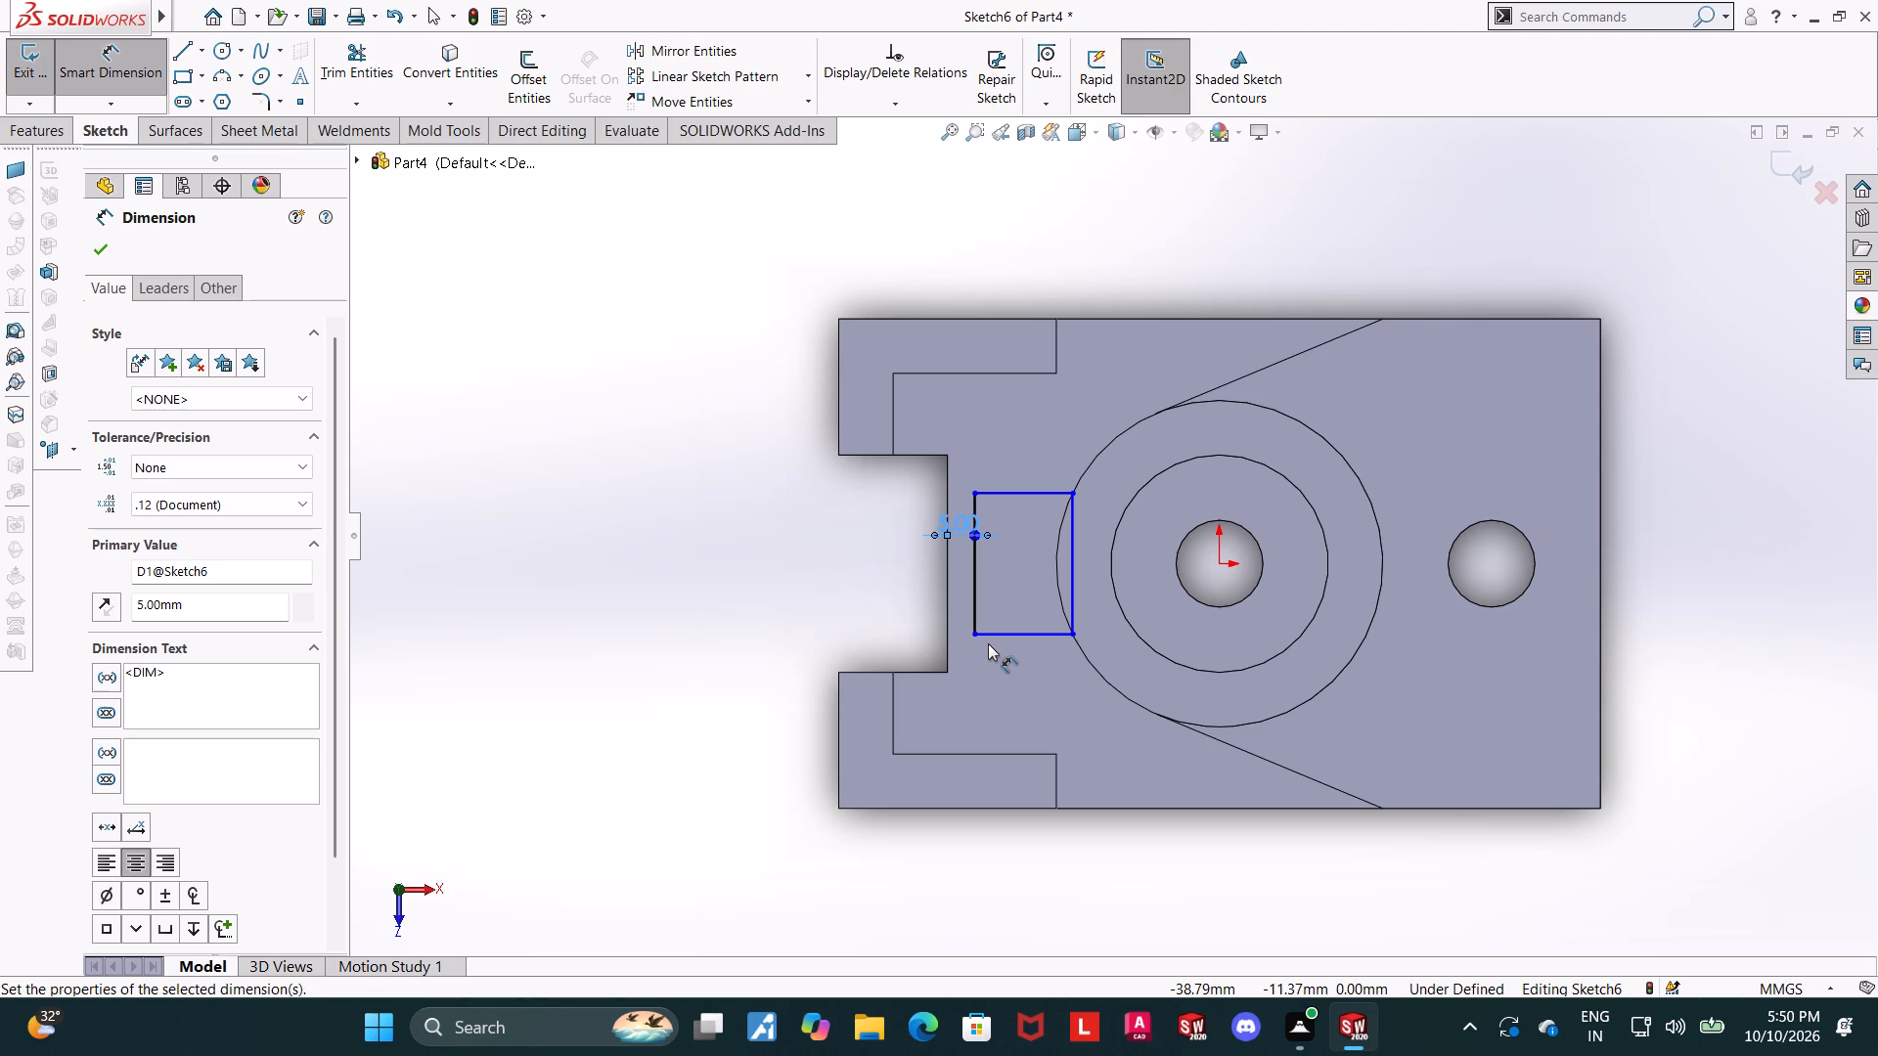
scroll(988, 643, up, 1)
scroll(988, 643, down, 1)
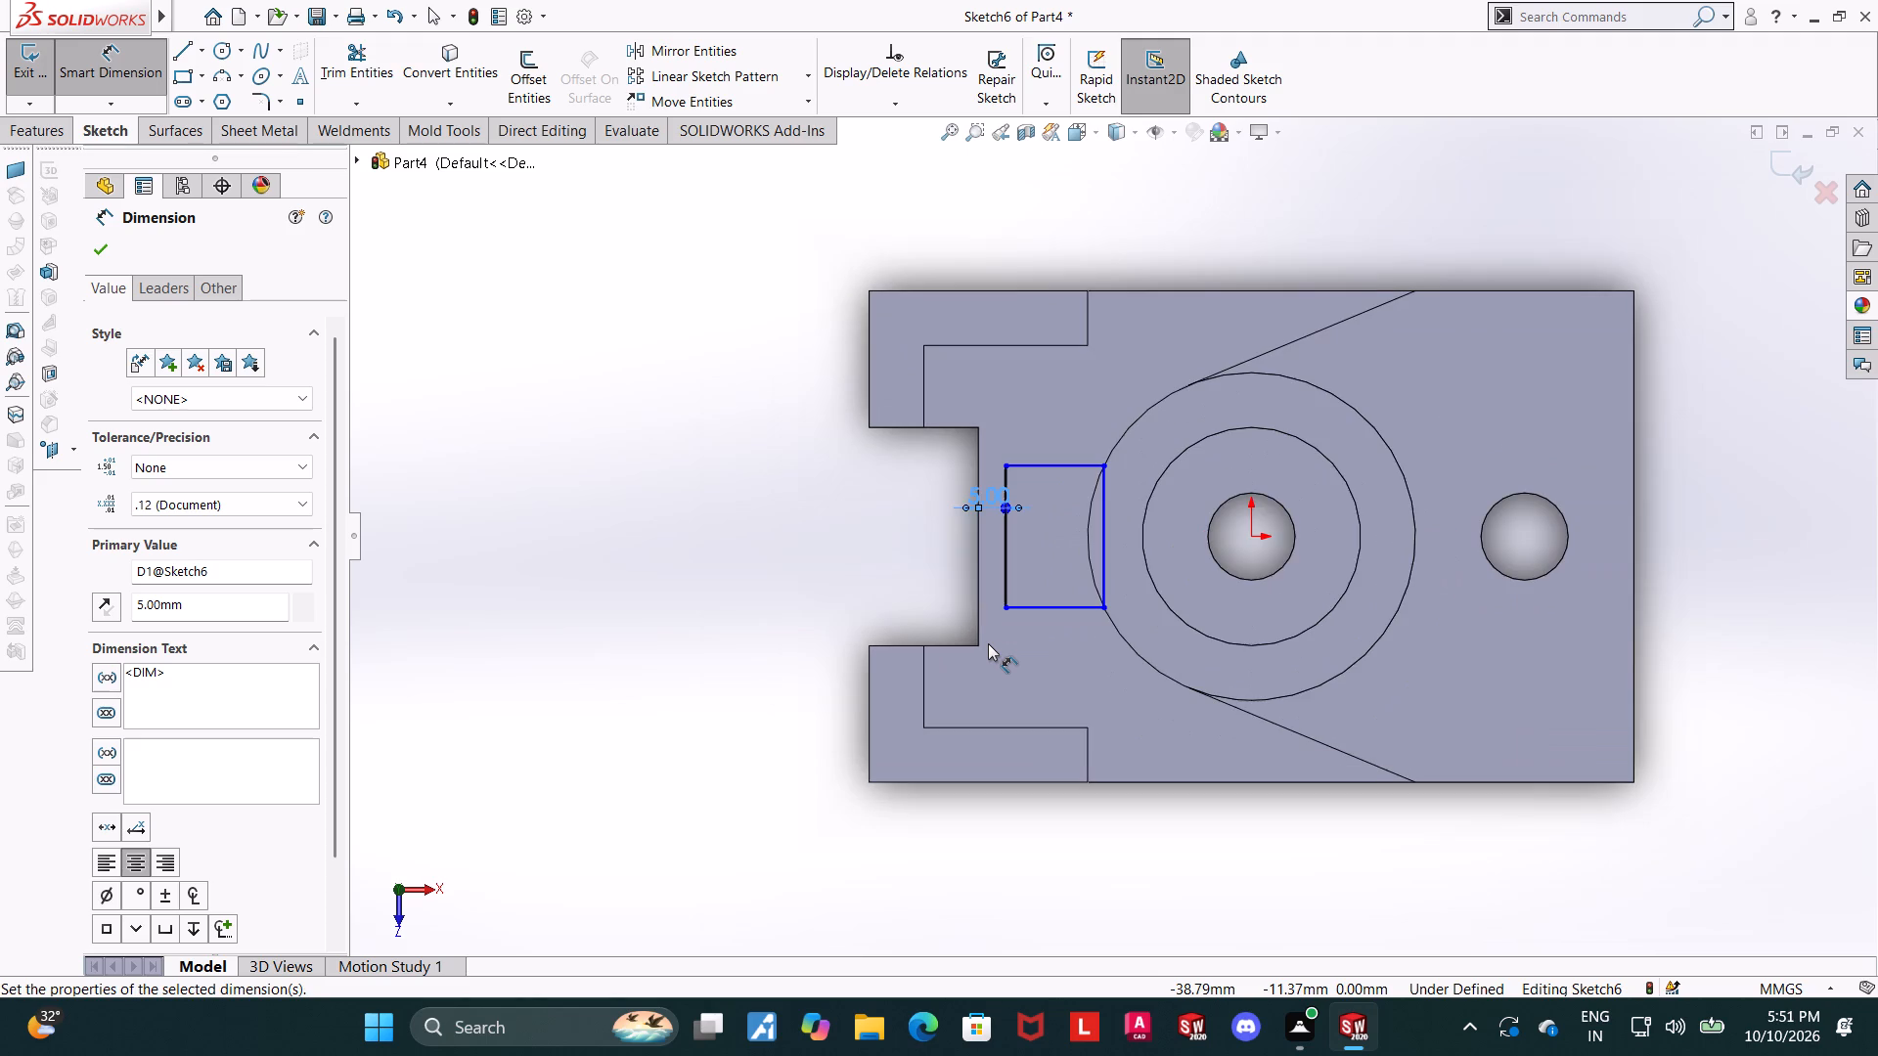
scroll(988, 643, down, 1)
click(1017, 543)
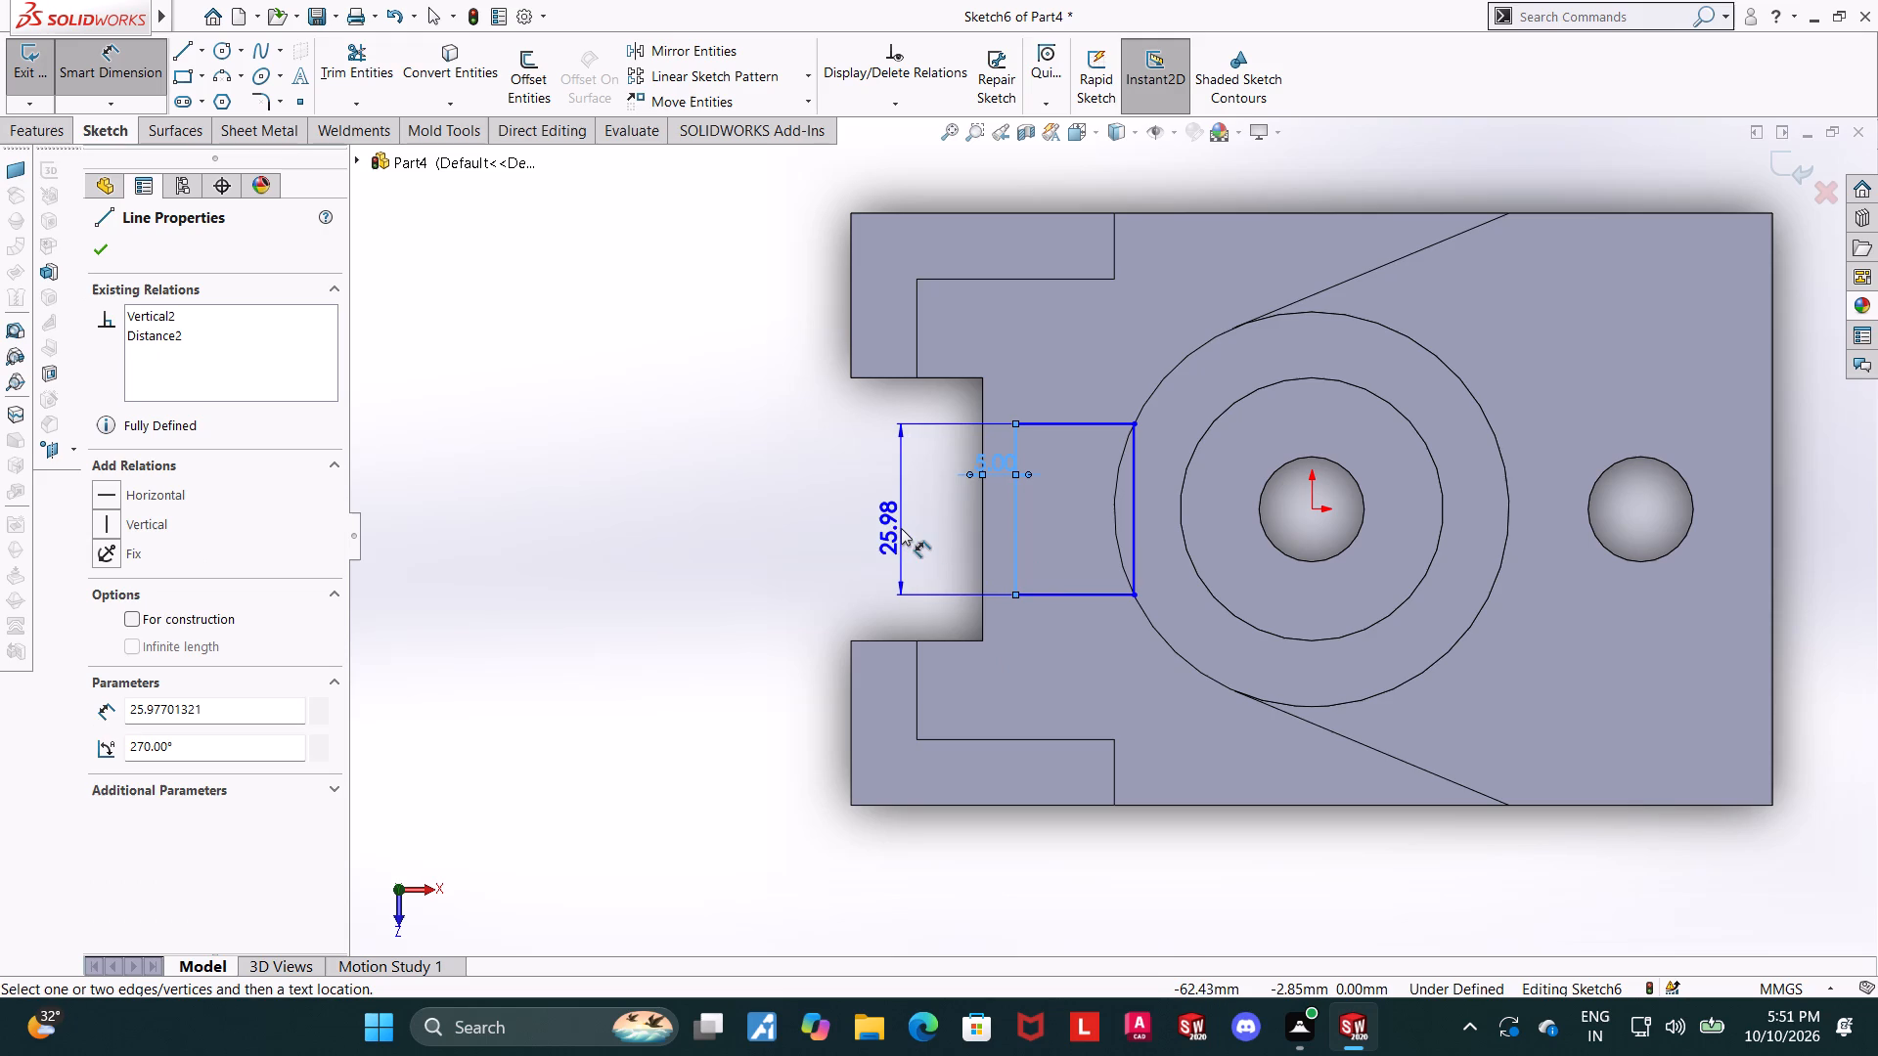
click(901, 528)
text(20)
key(Return)
key(Escape)
key(Escape)
Examine the rectangle sketch against the boss, pocket floor and end notch from several angles and from the top.
scroll(1002, 575, up, 2)
scroll(1495, 592, down, 2)
scroll(1479, 618, up, 1)
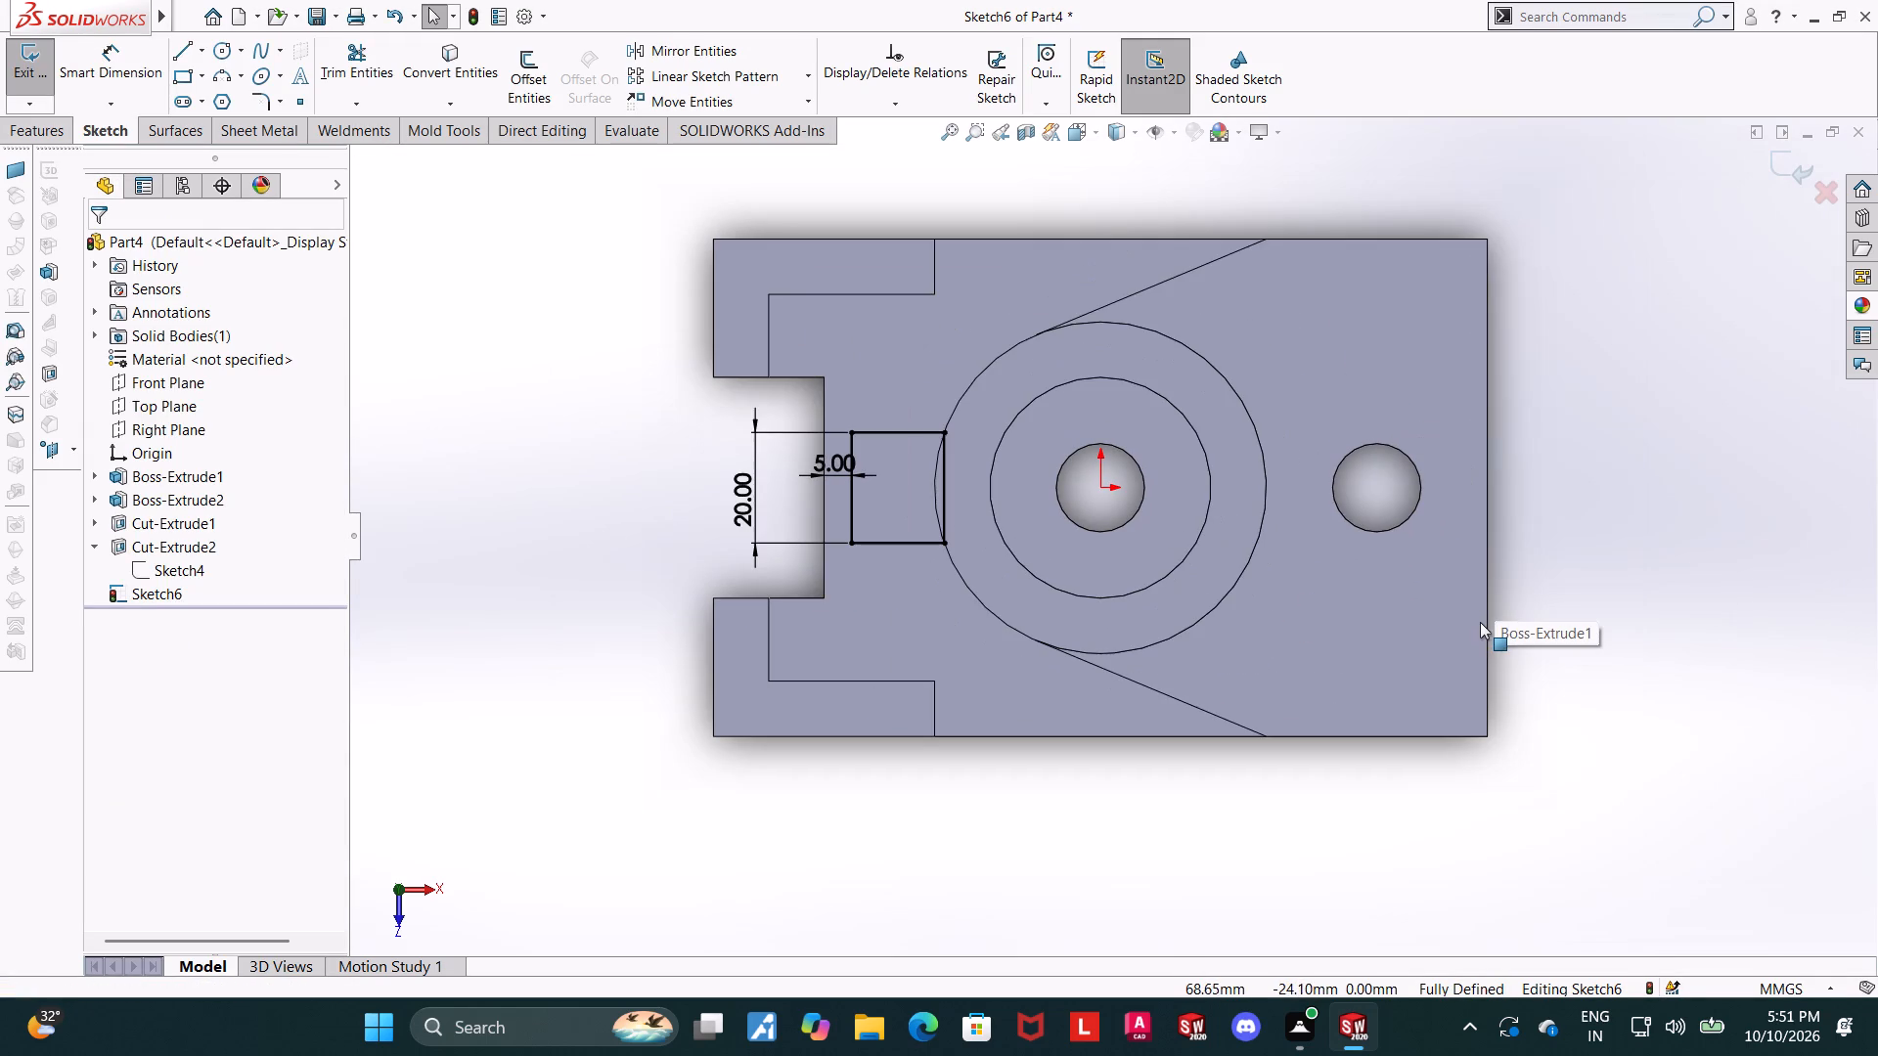
scroll(1479, 622, up, 1)
middle_drag(1480, 625, 1471, 604)
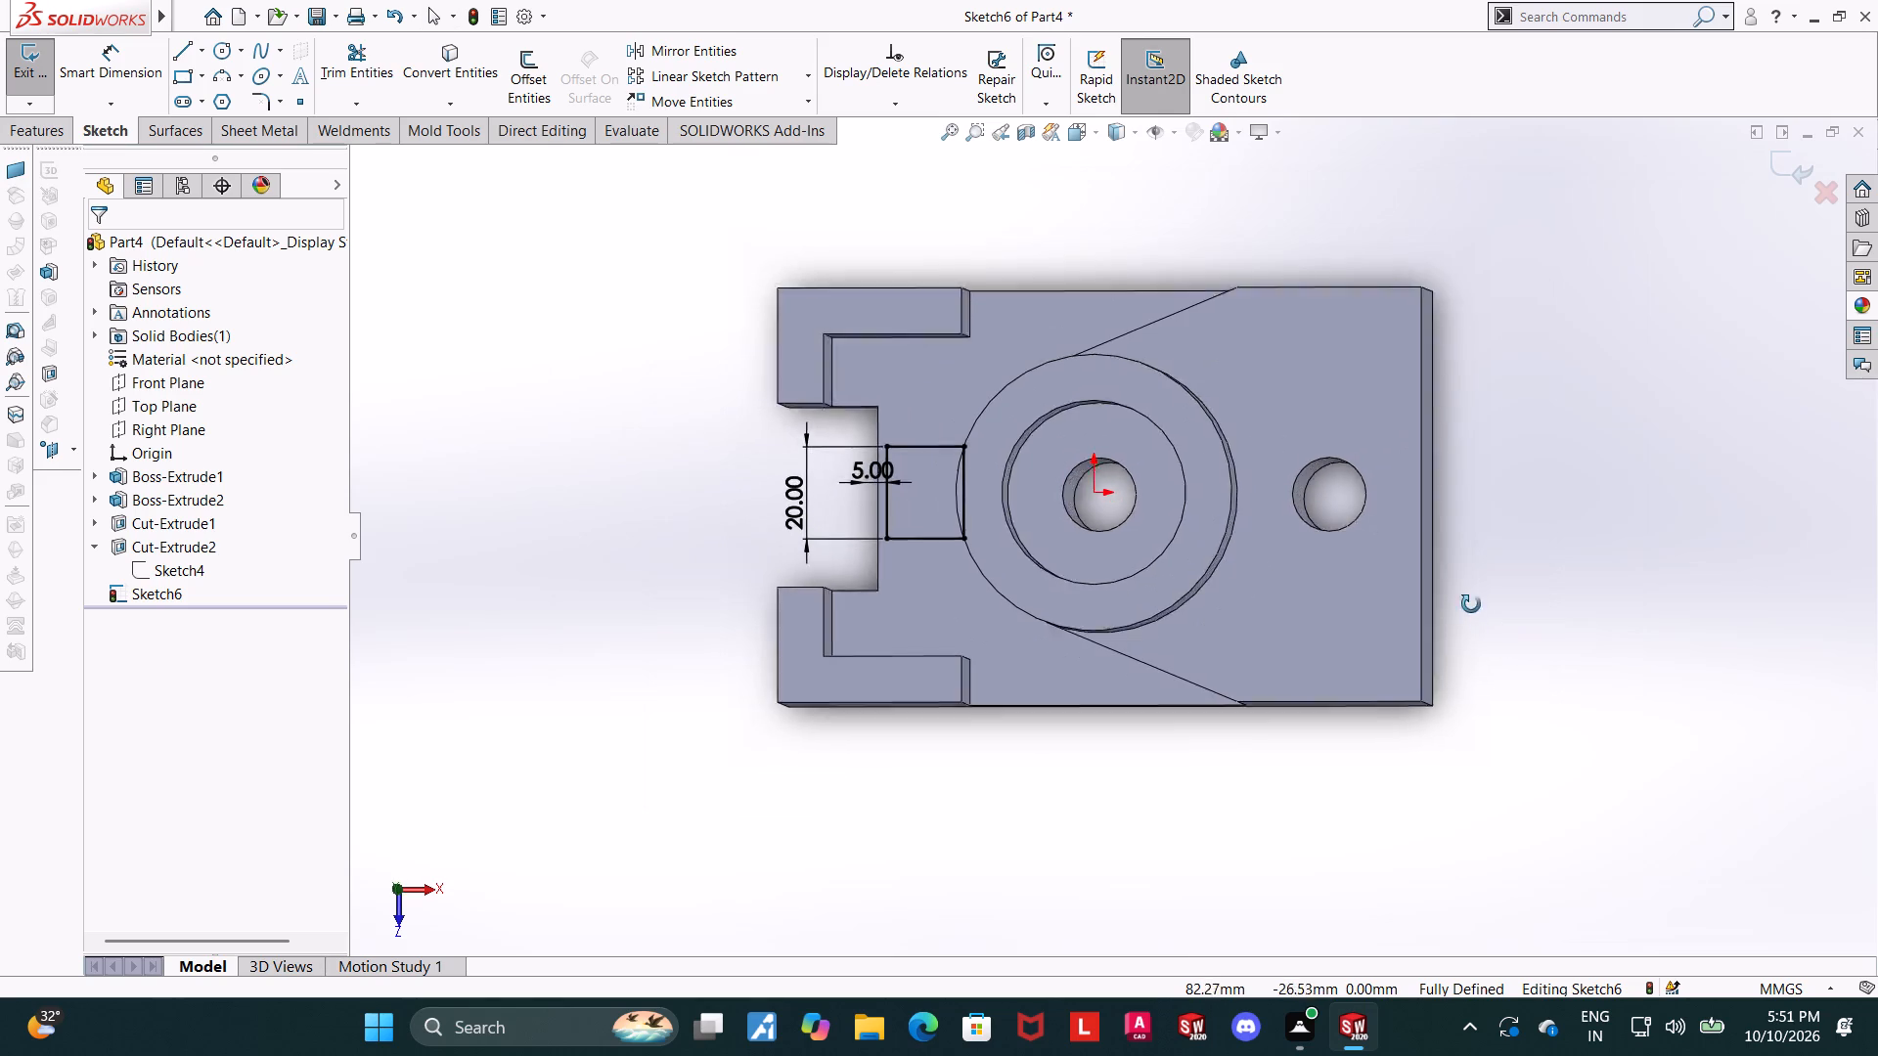
middle_drag(1471, 604, 1496, 484)
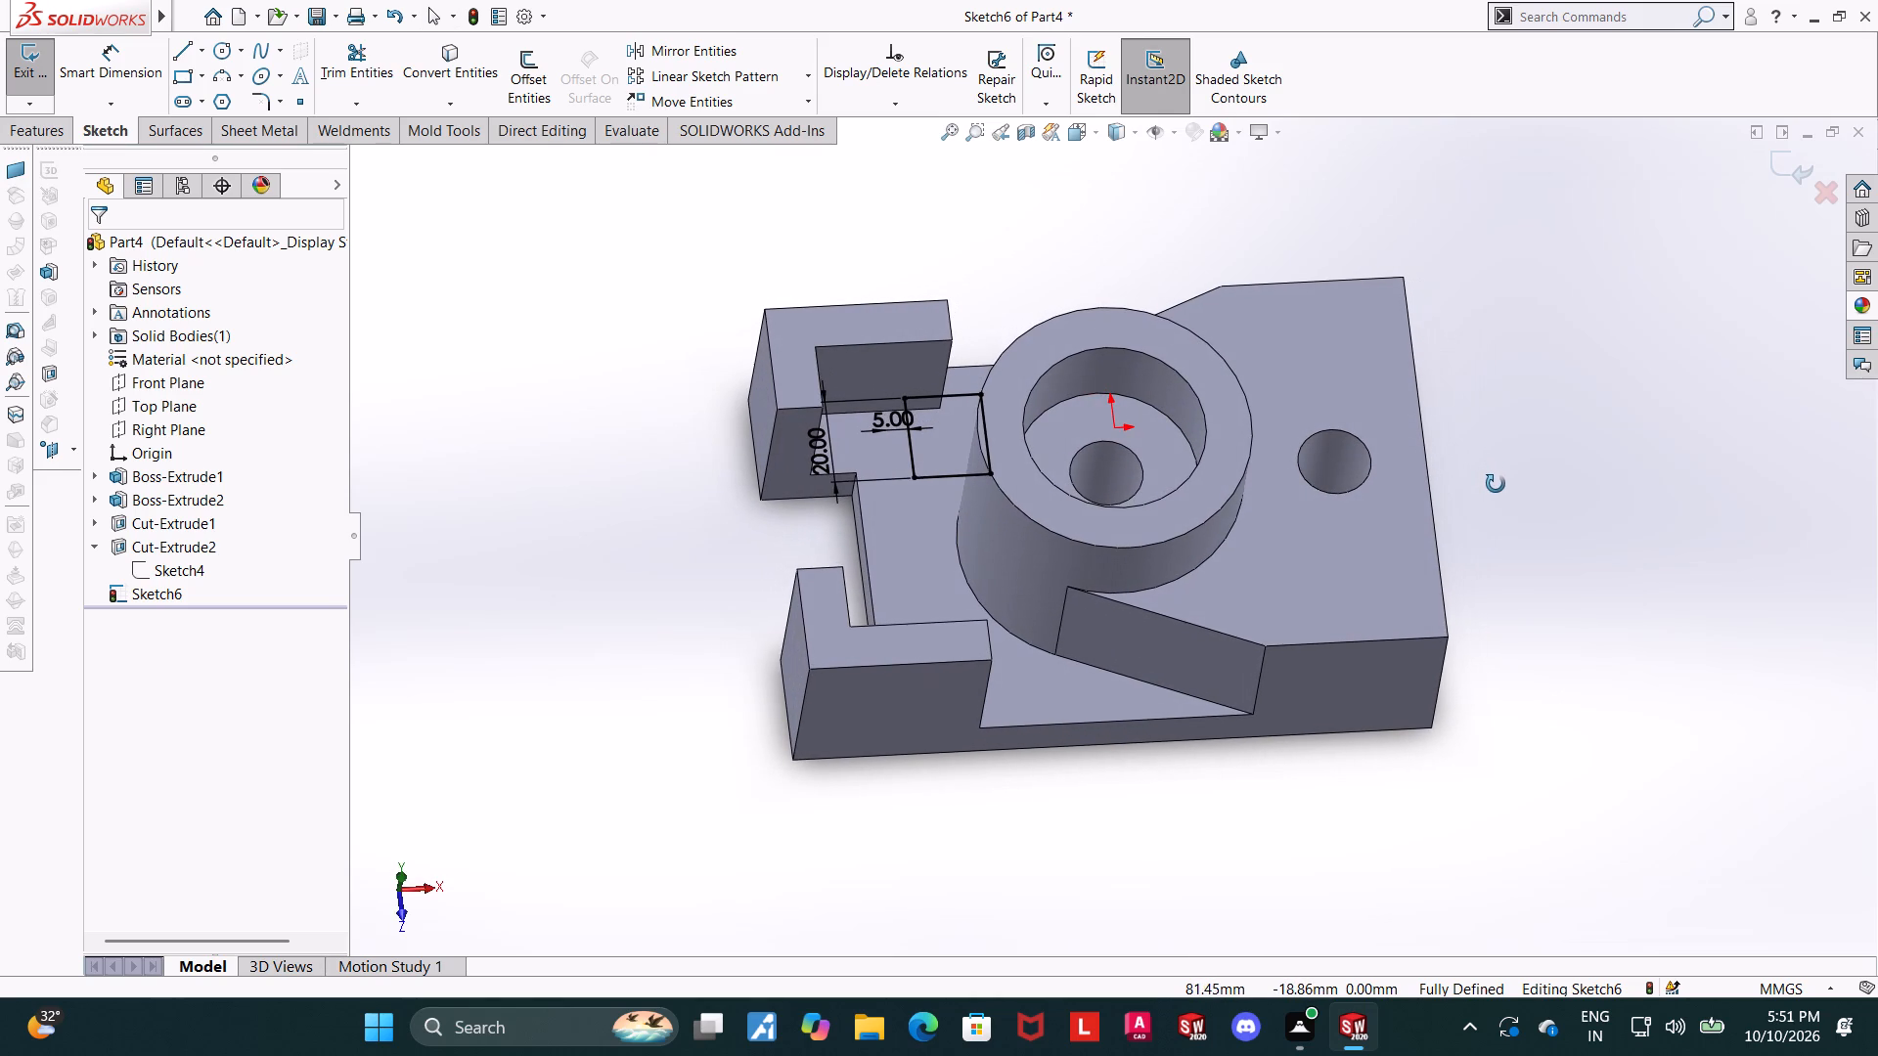
middle_drag(1496, 484, 1497, 515)
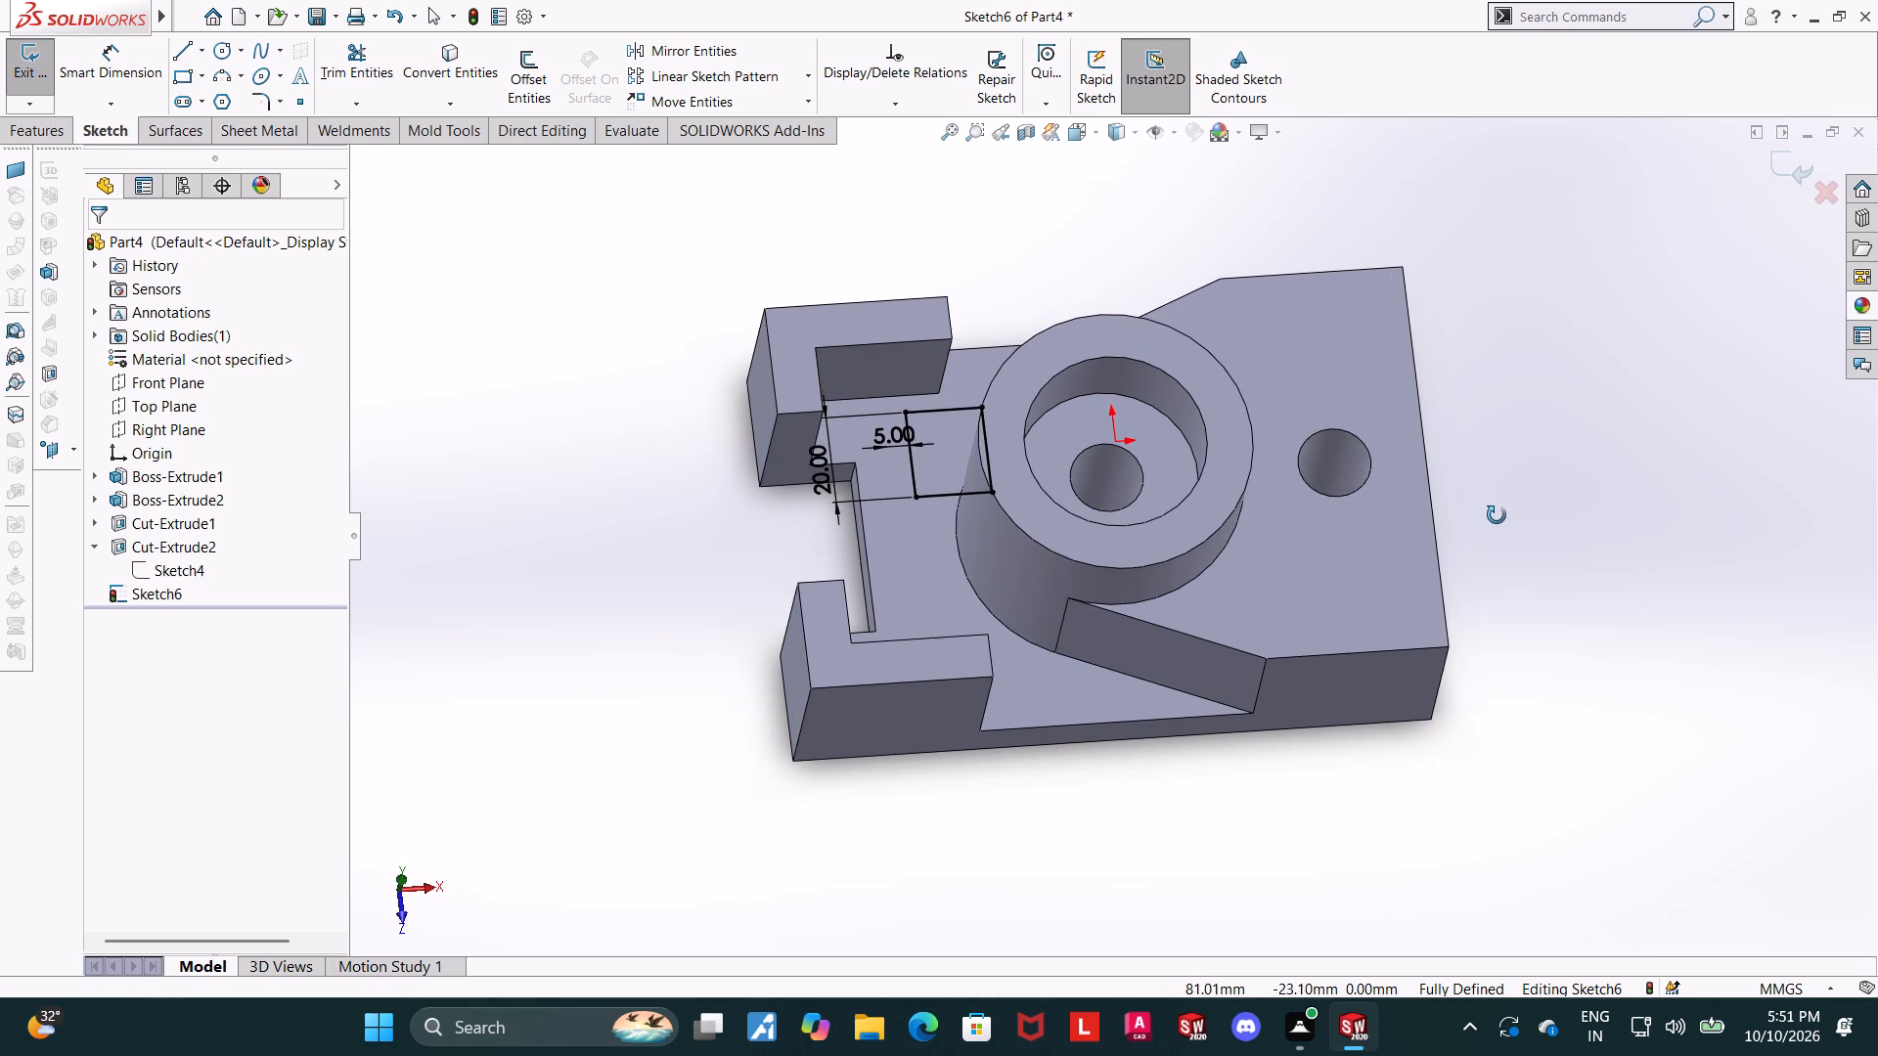
middle_drag(1497, 515, 1483, 492)
middle_drag(1483, 526, 1489, 616)
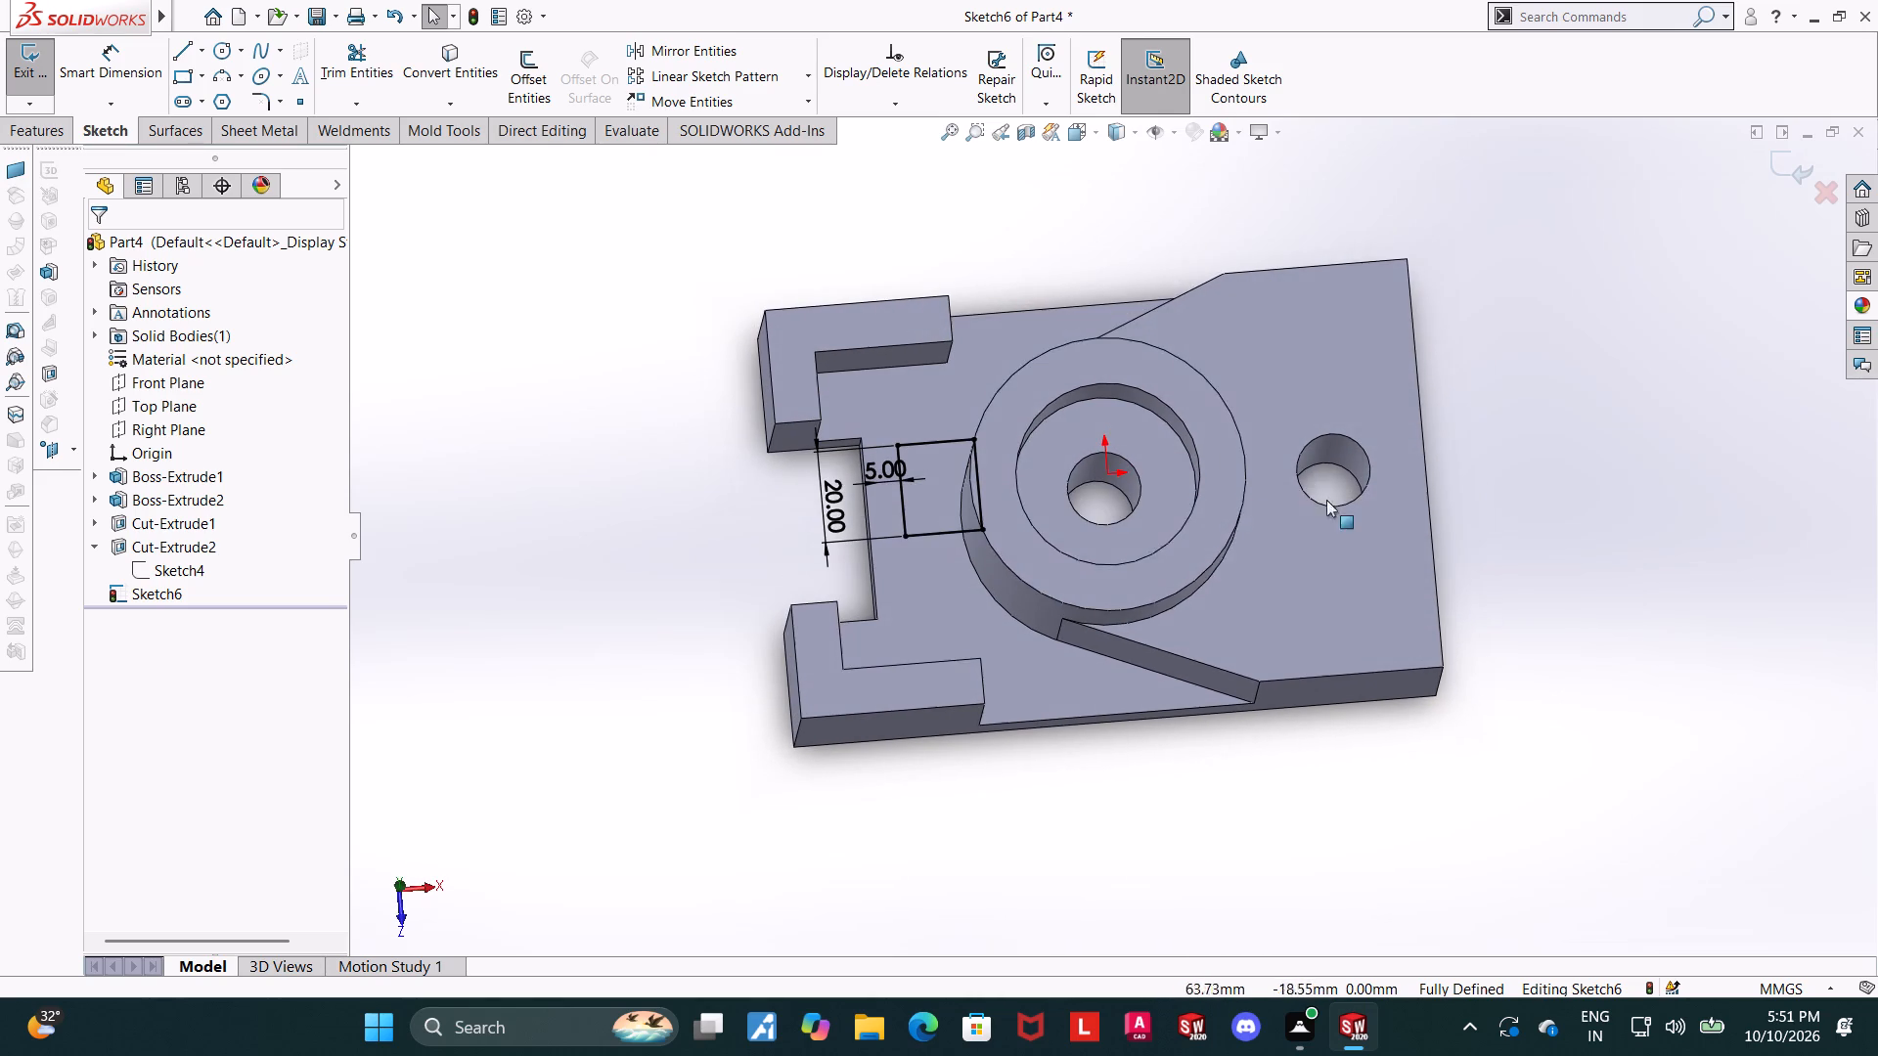
click(1075, 141)
click(883, 591)
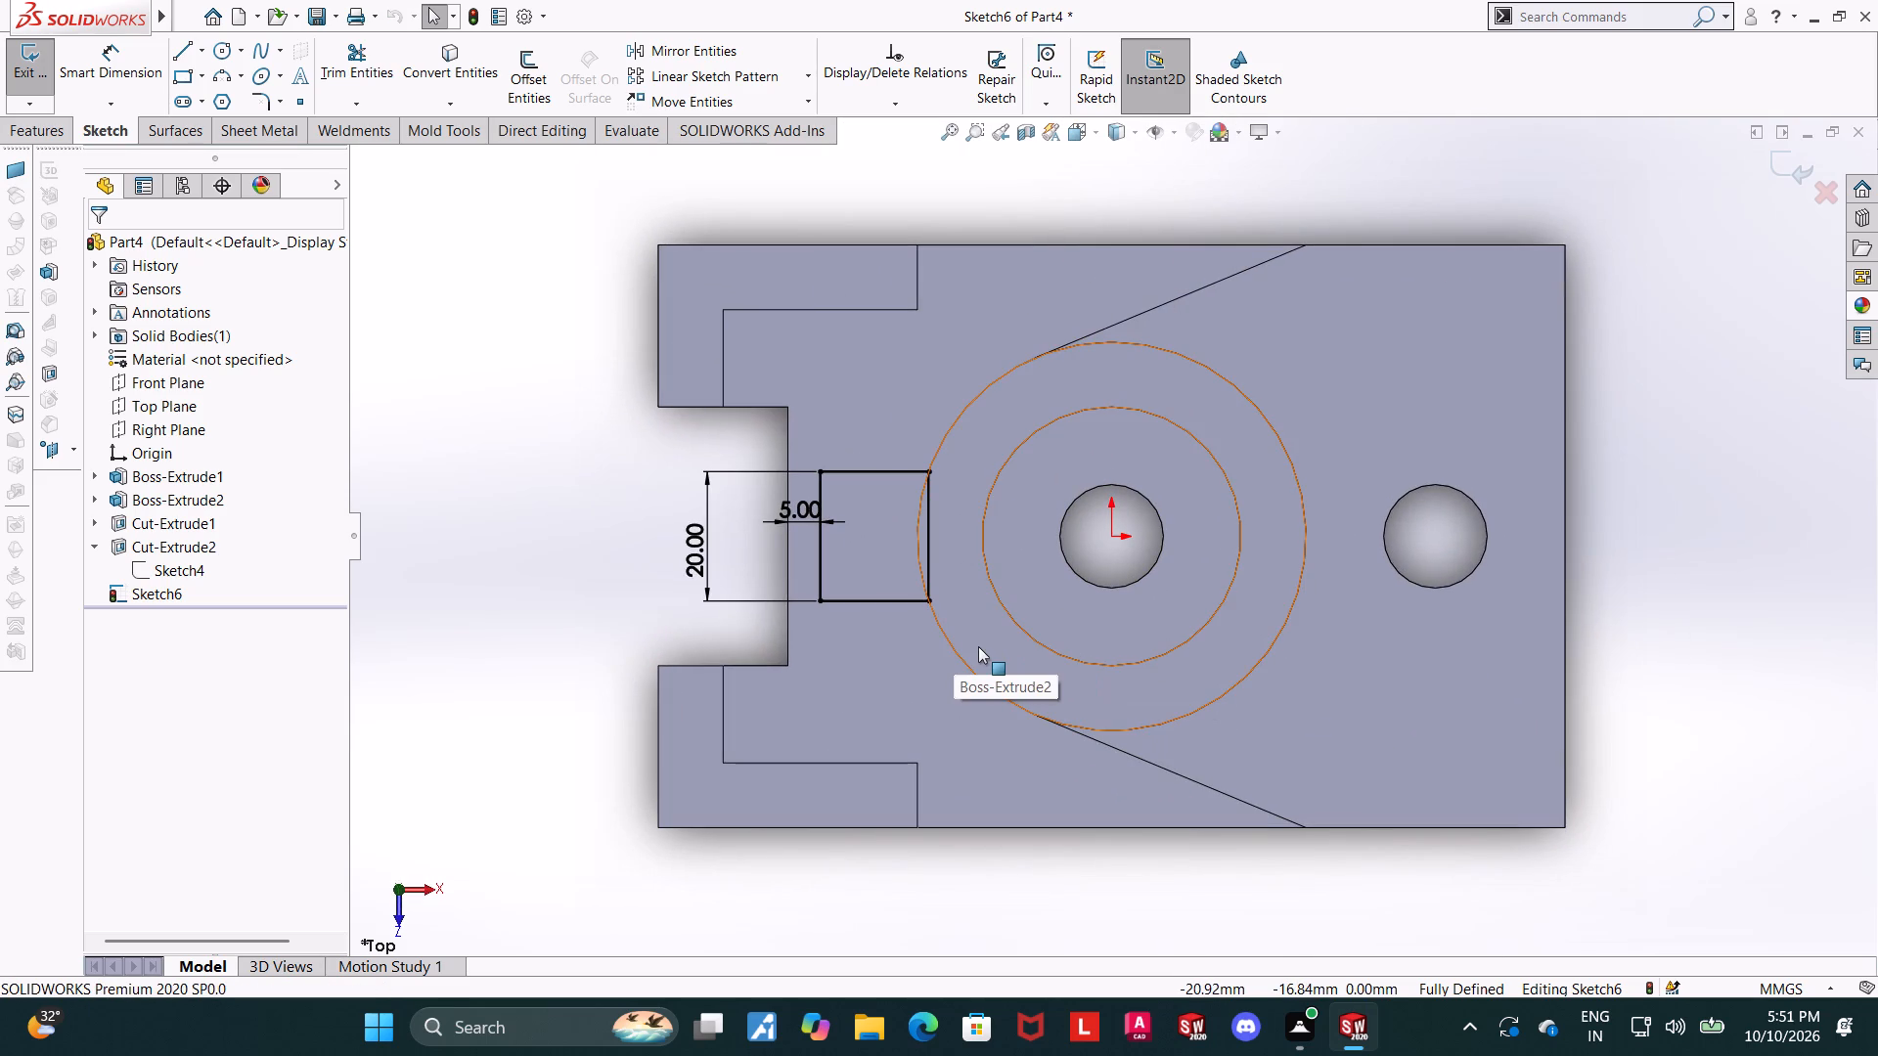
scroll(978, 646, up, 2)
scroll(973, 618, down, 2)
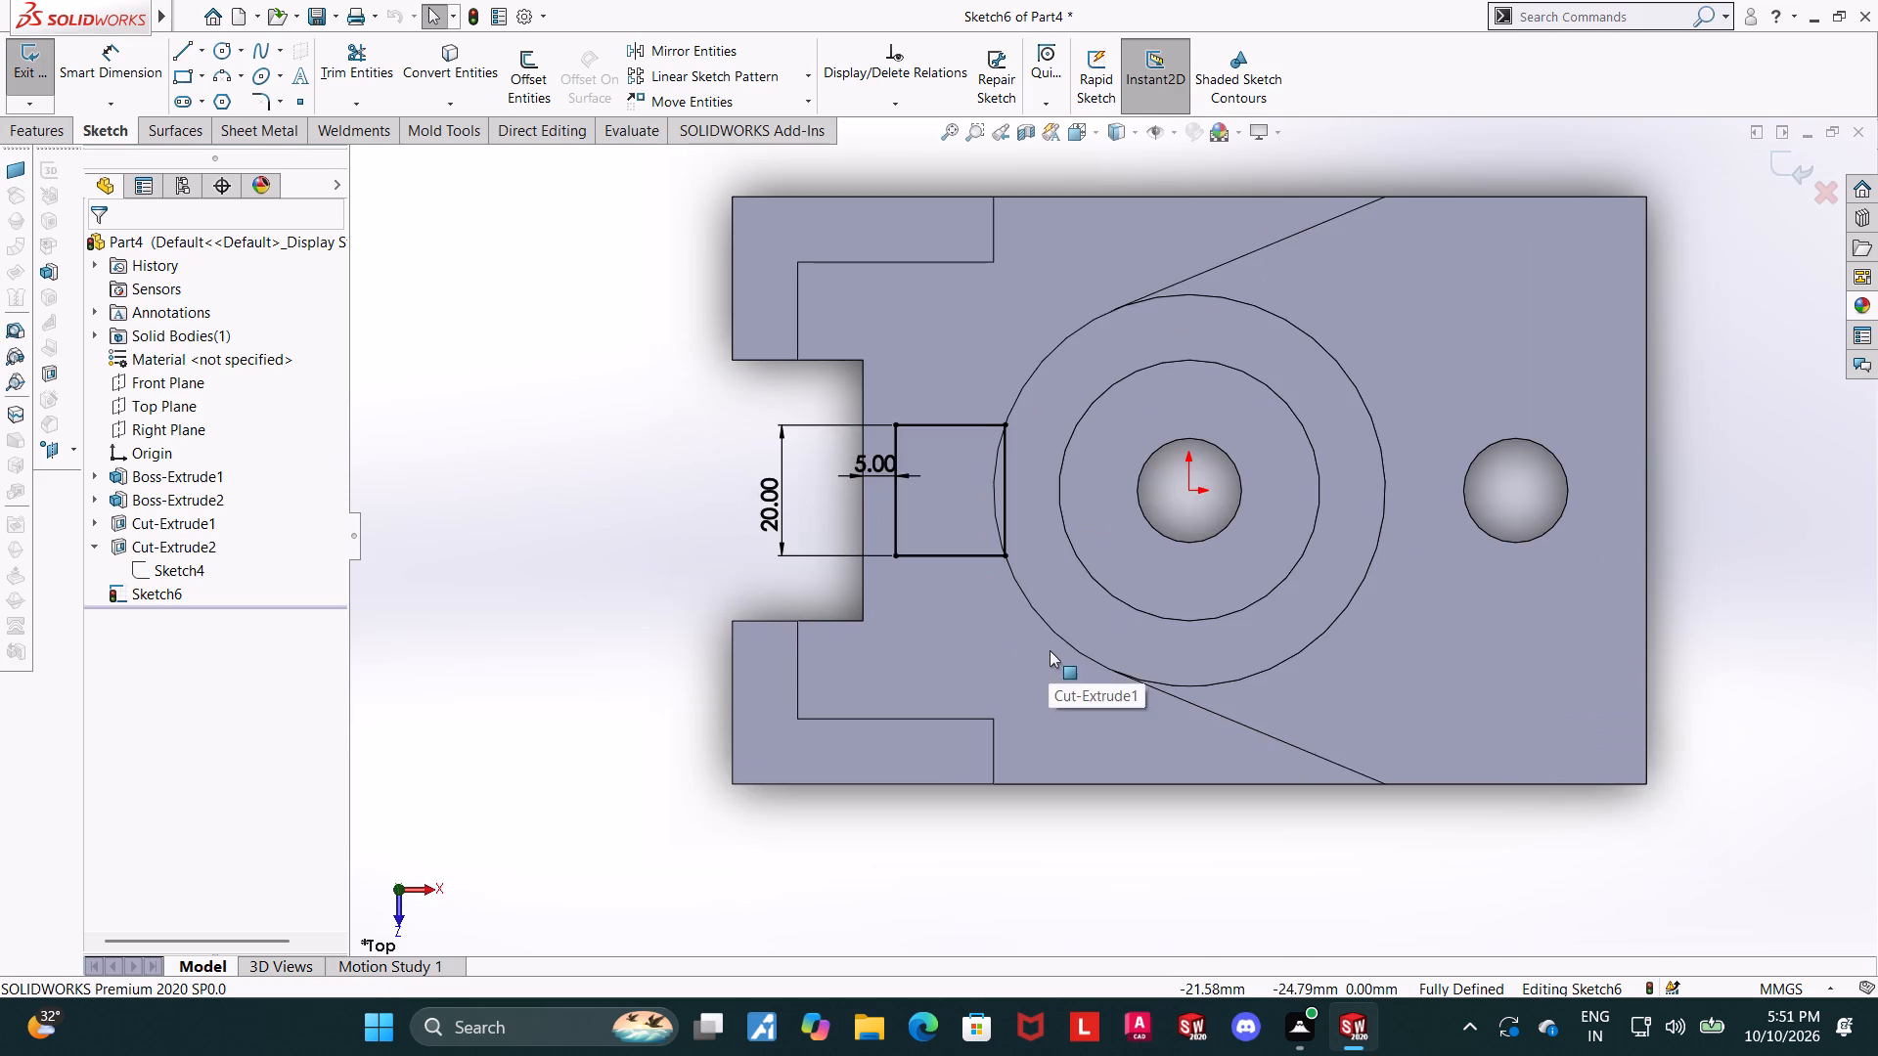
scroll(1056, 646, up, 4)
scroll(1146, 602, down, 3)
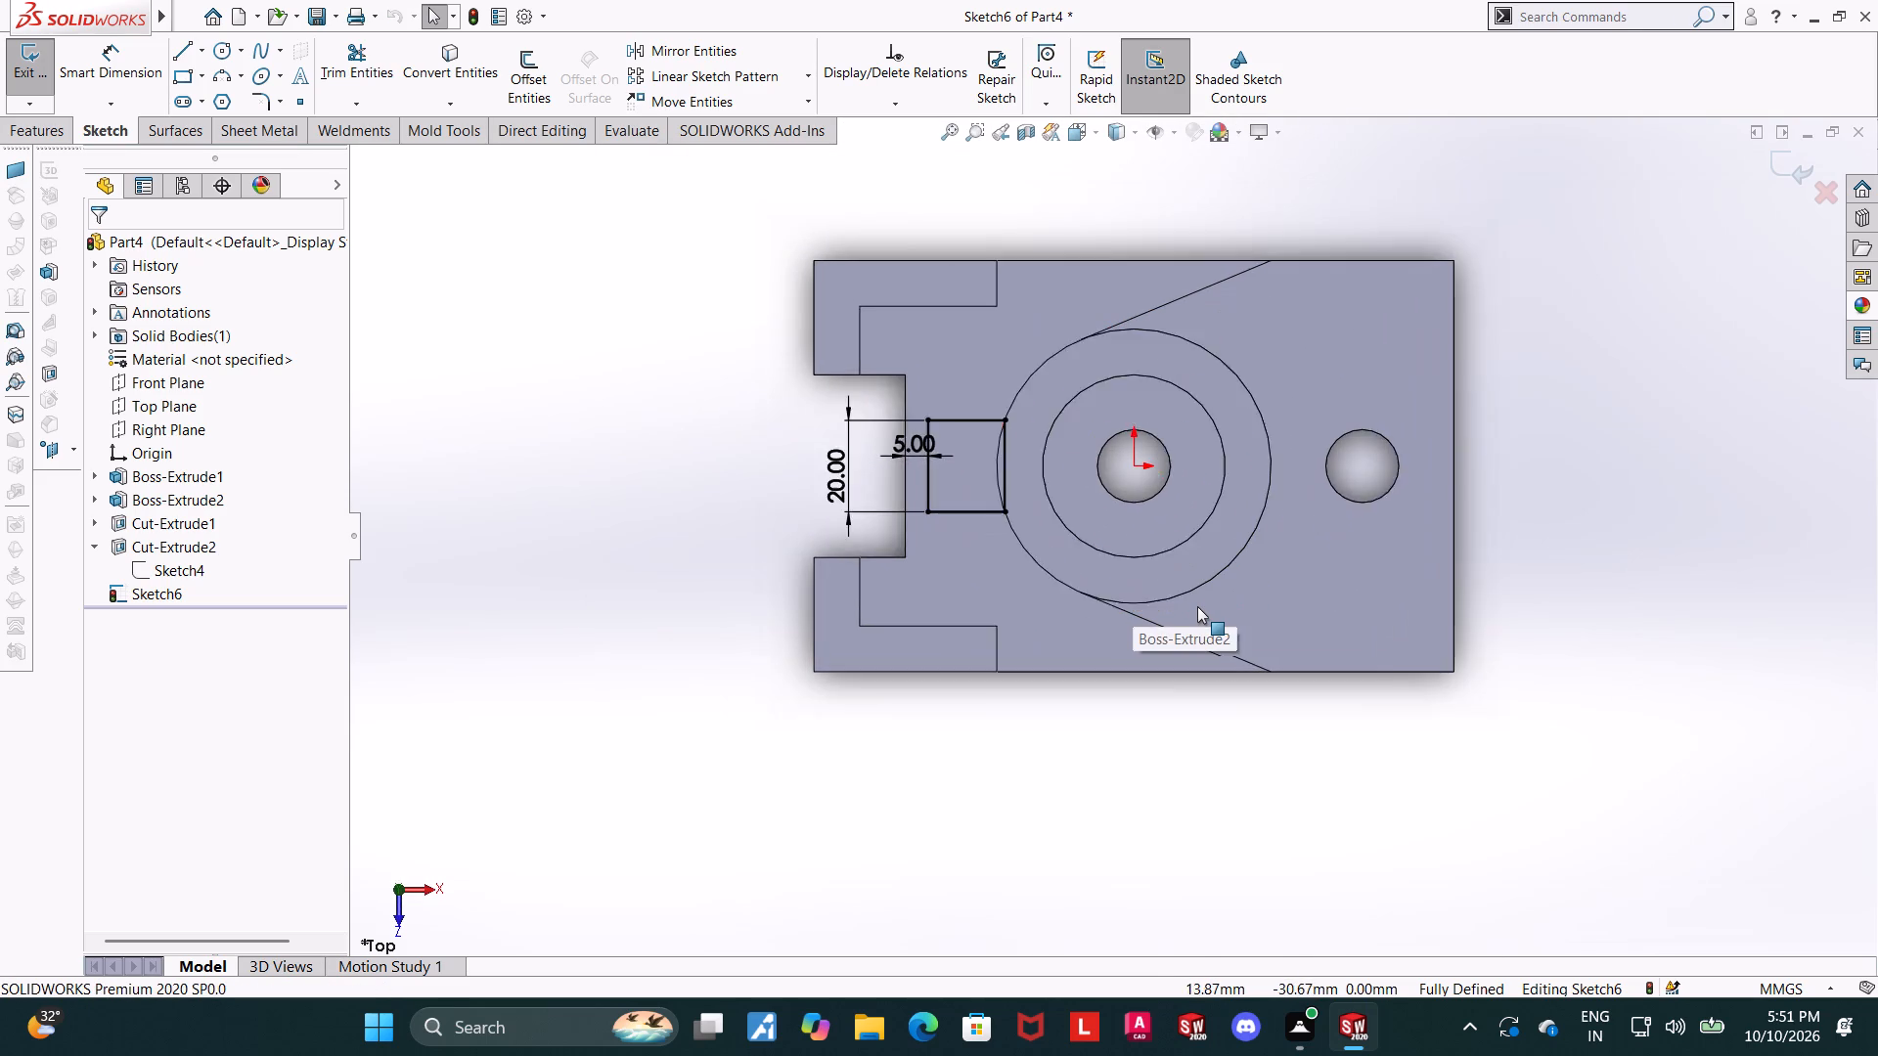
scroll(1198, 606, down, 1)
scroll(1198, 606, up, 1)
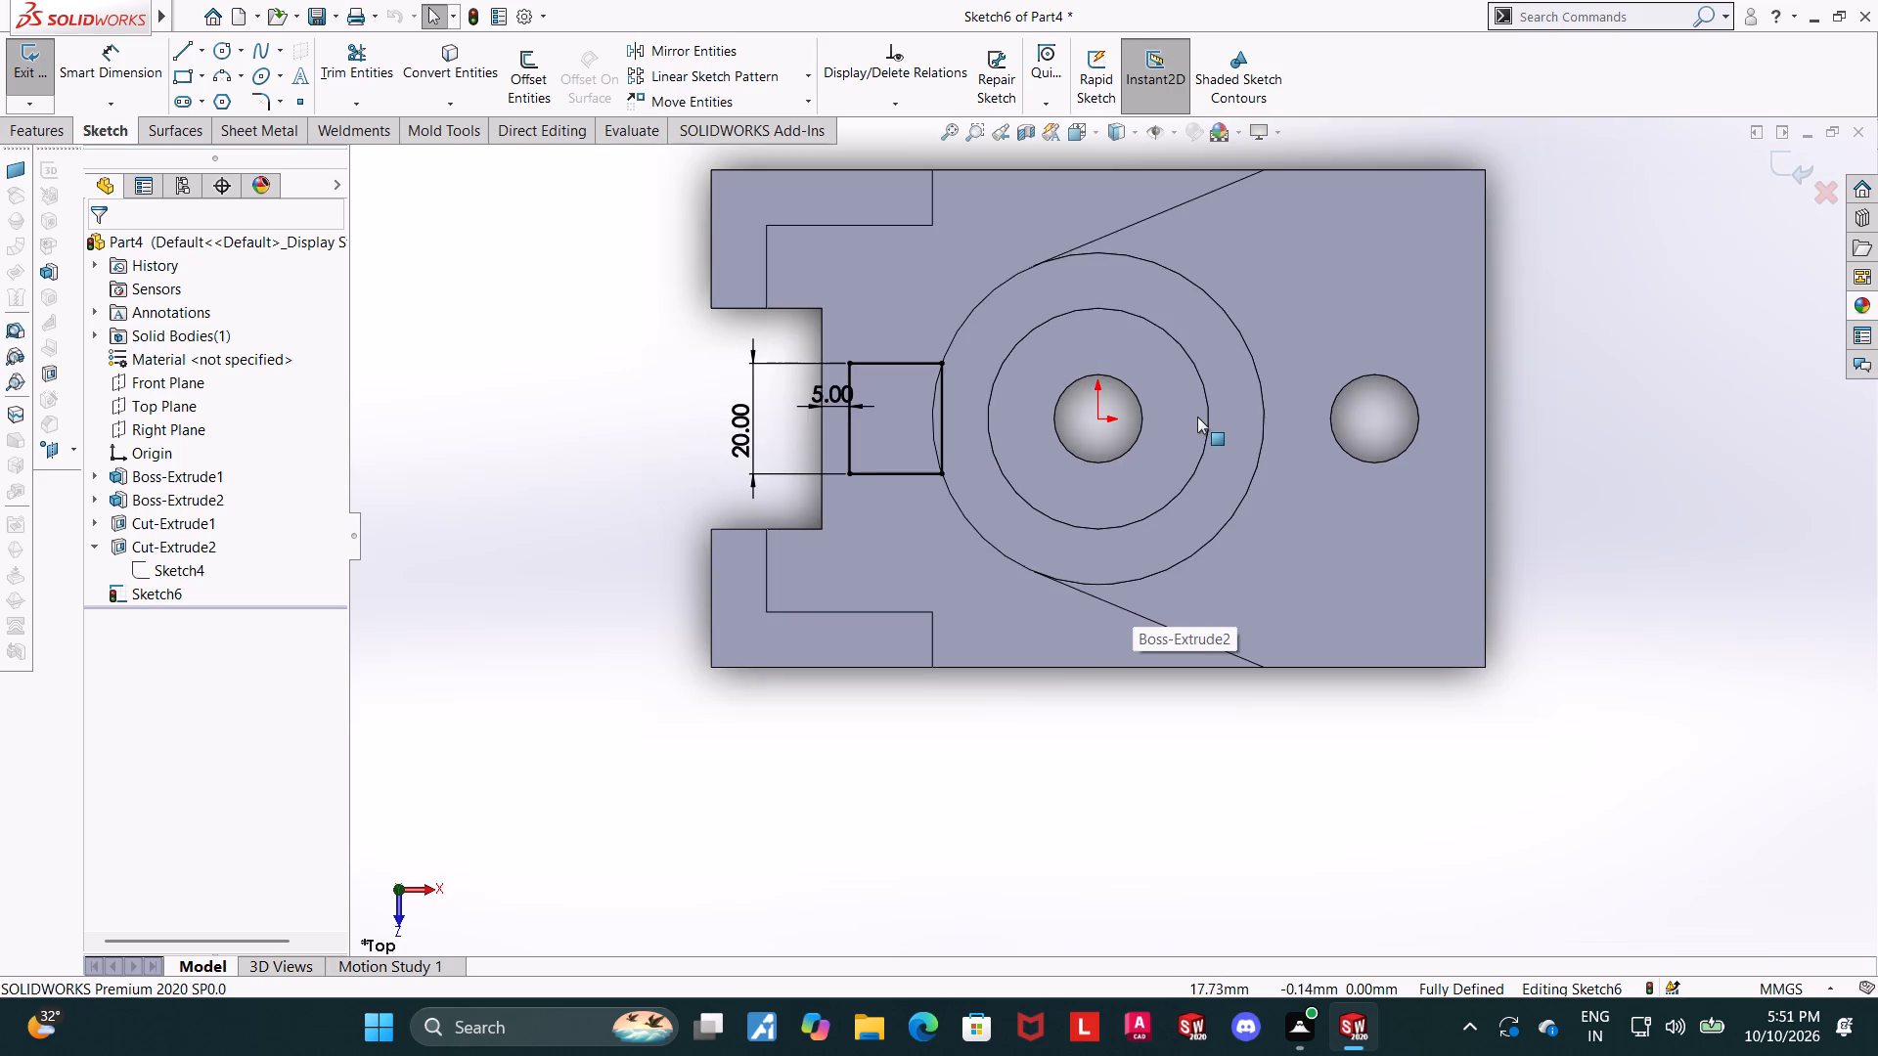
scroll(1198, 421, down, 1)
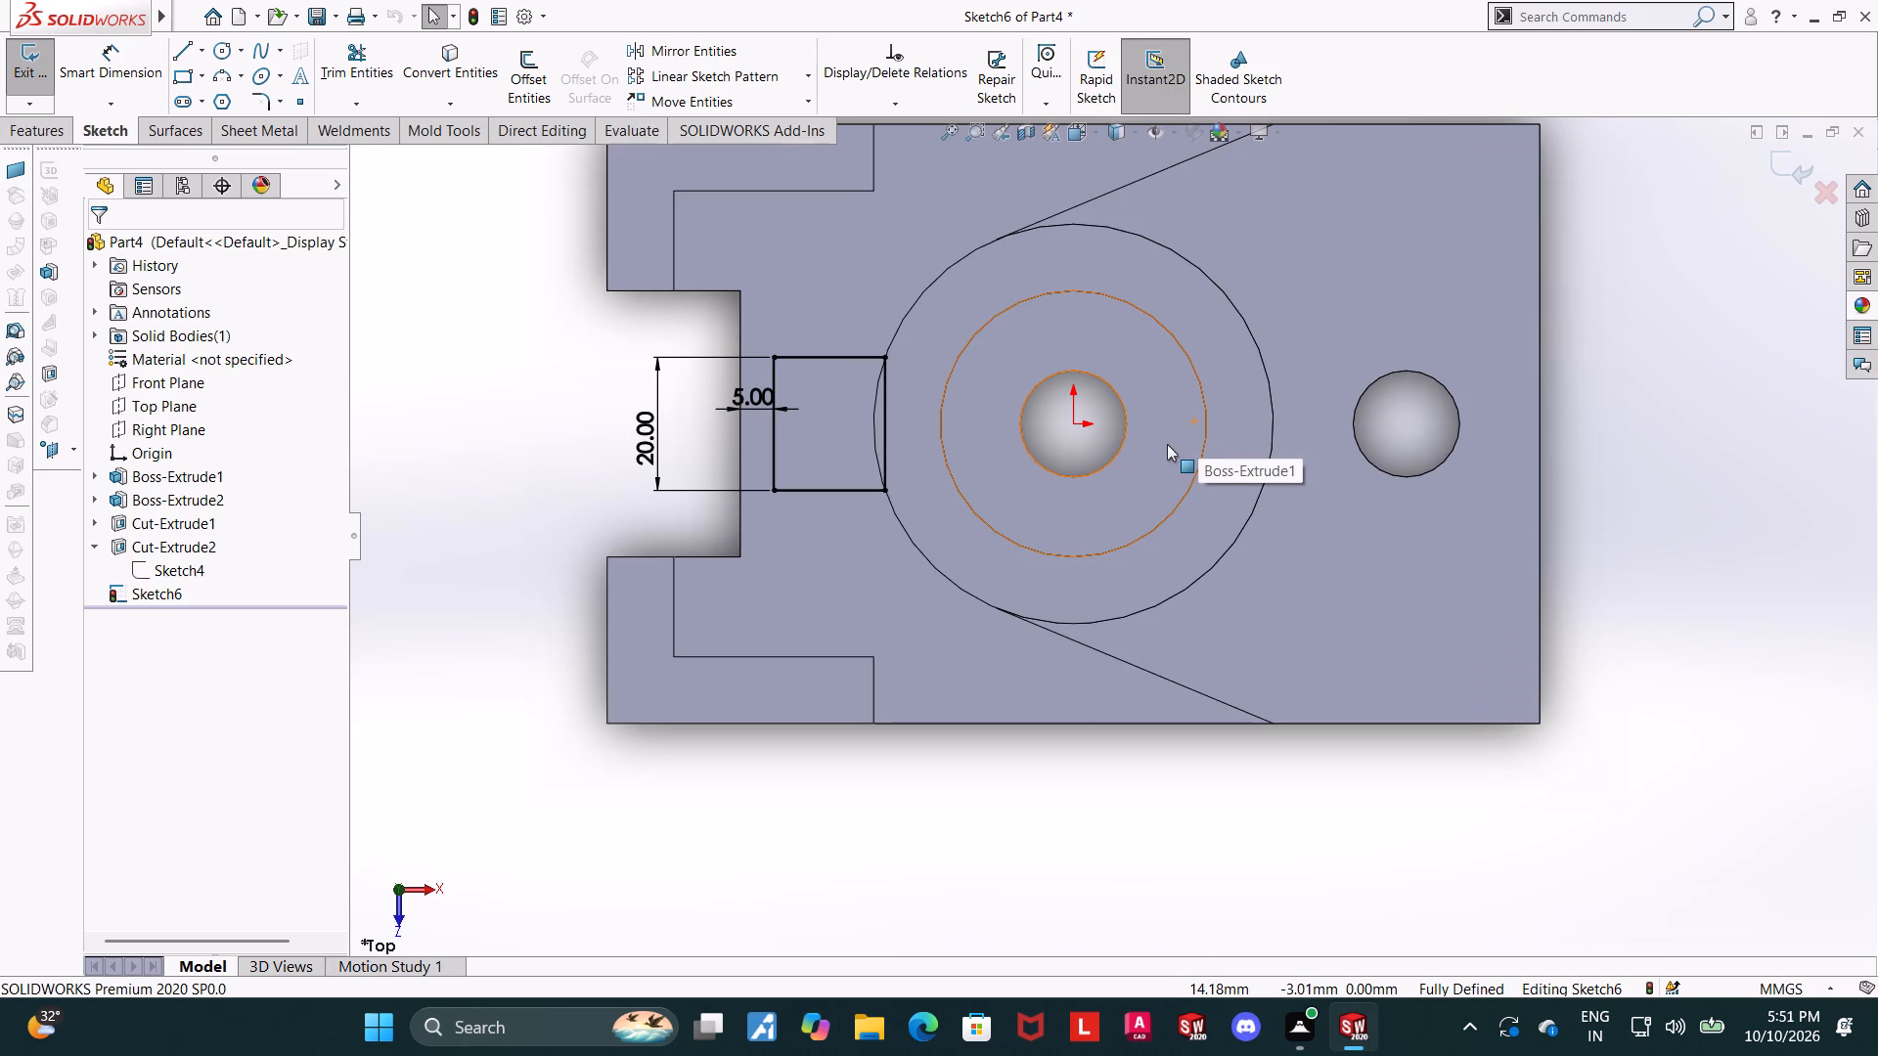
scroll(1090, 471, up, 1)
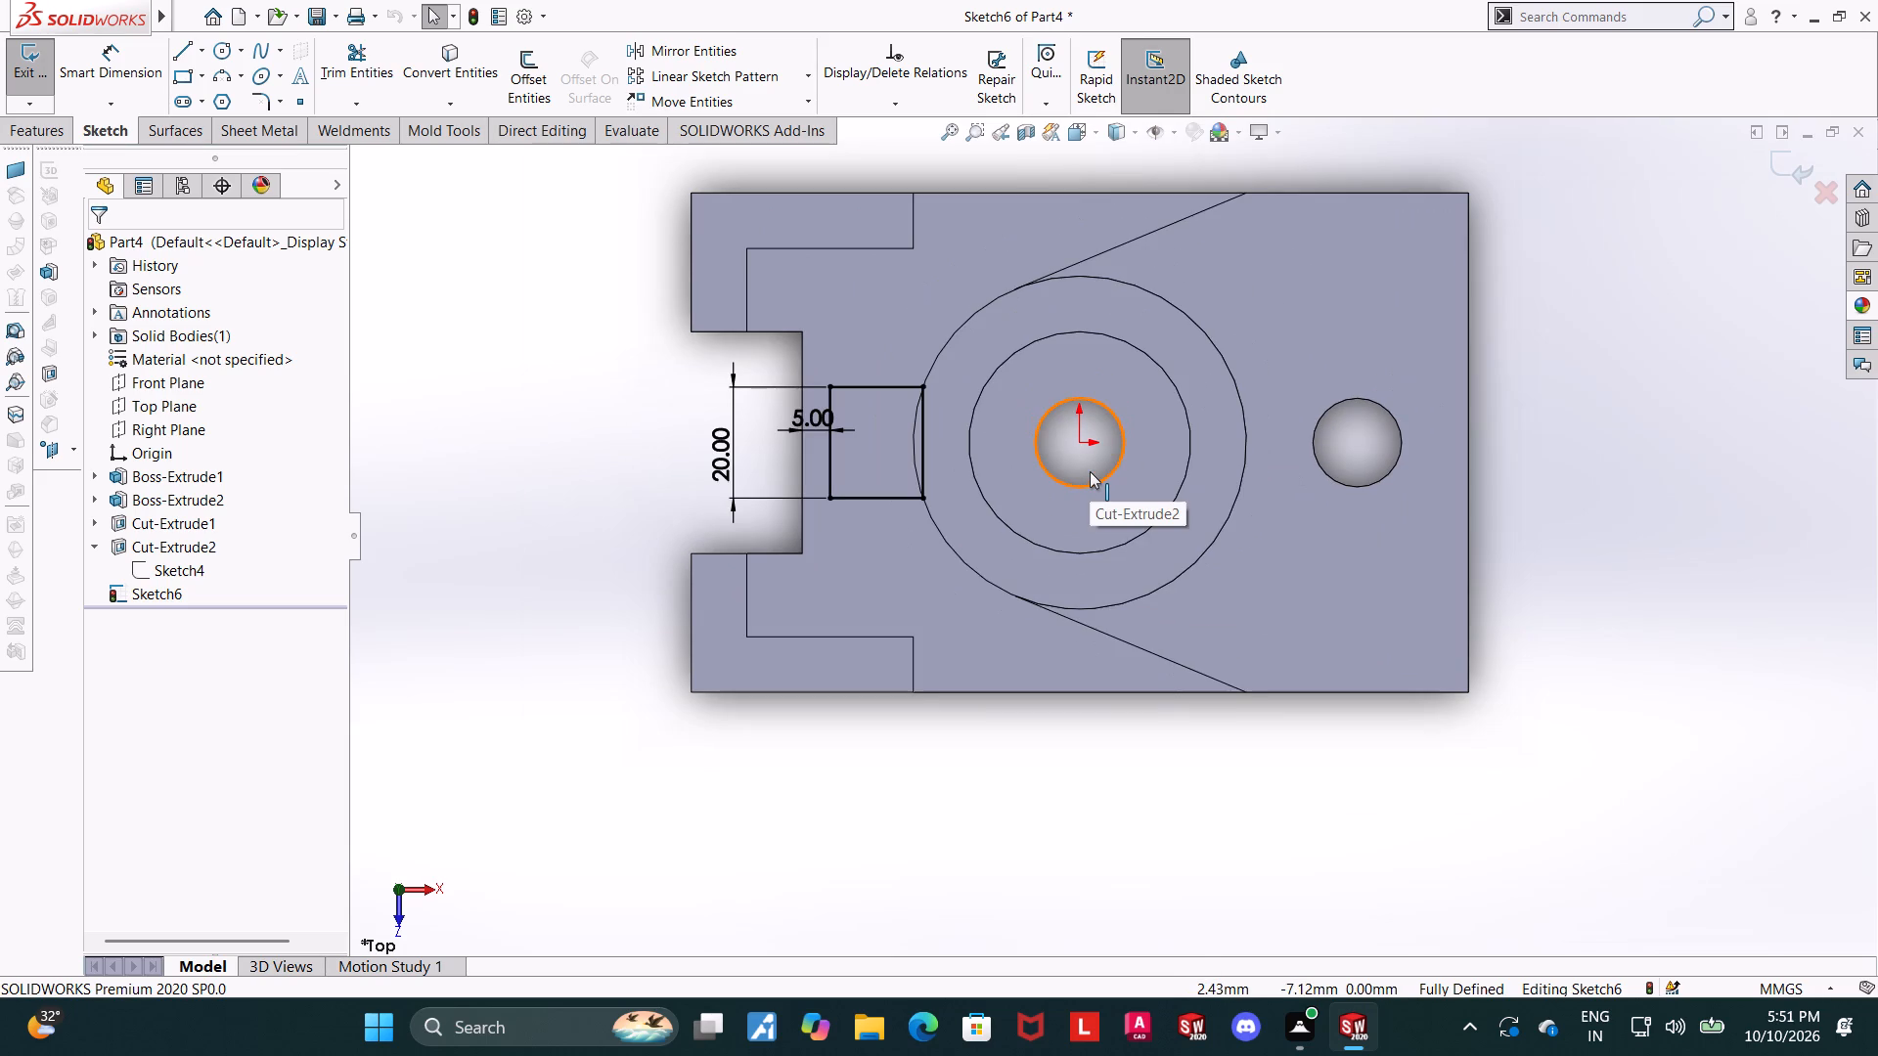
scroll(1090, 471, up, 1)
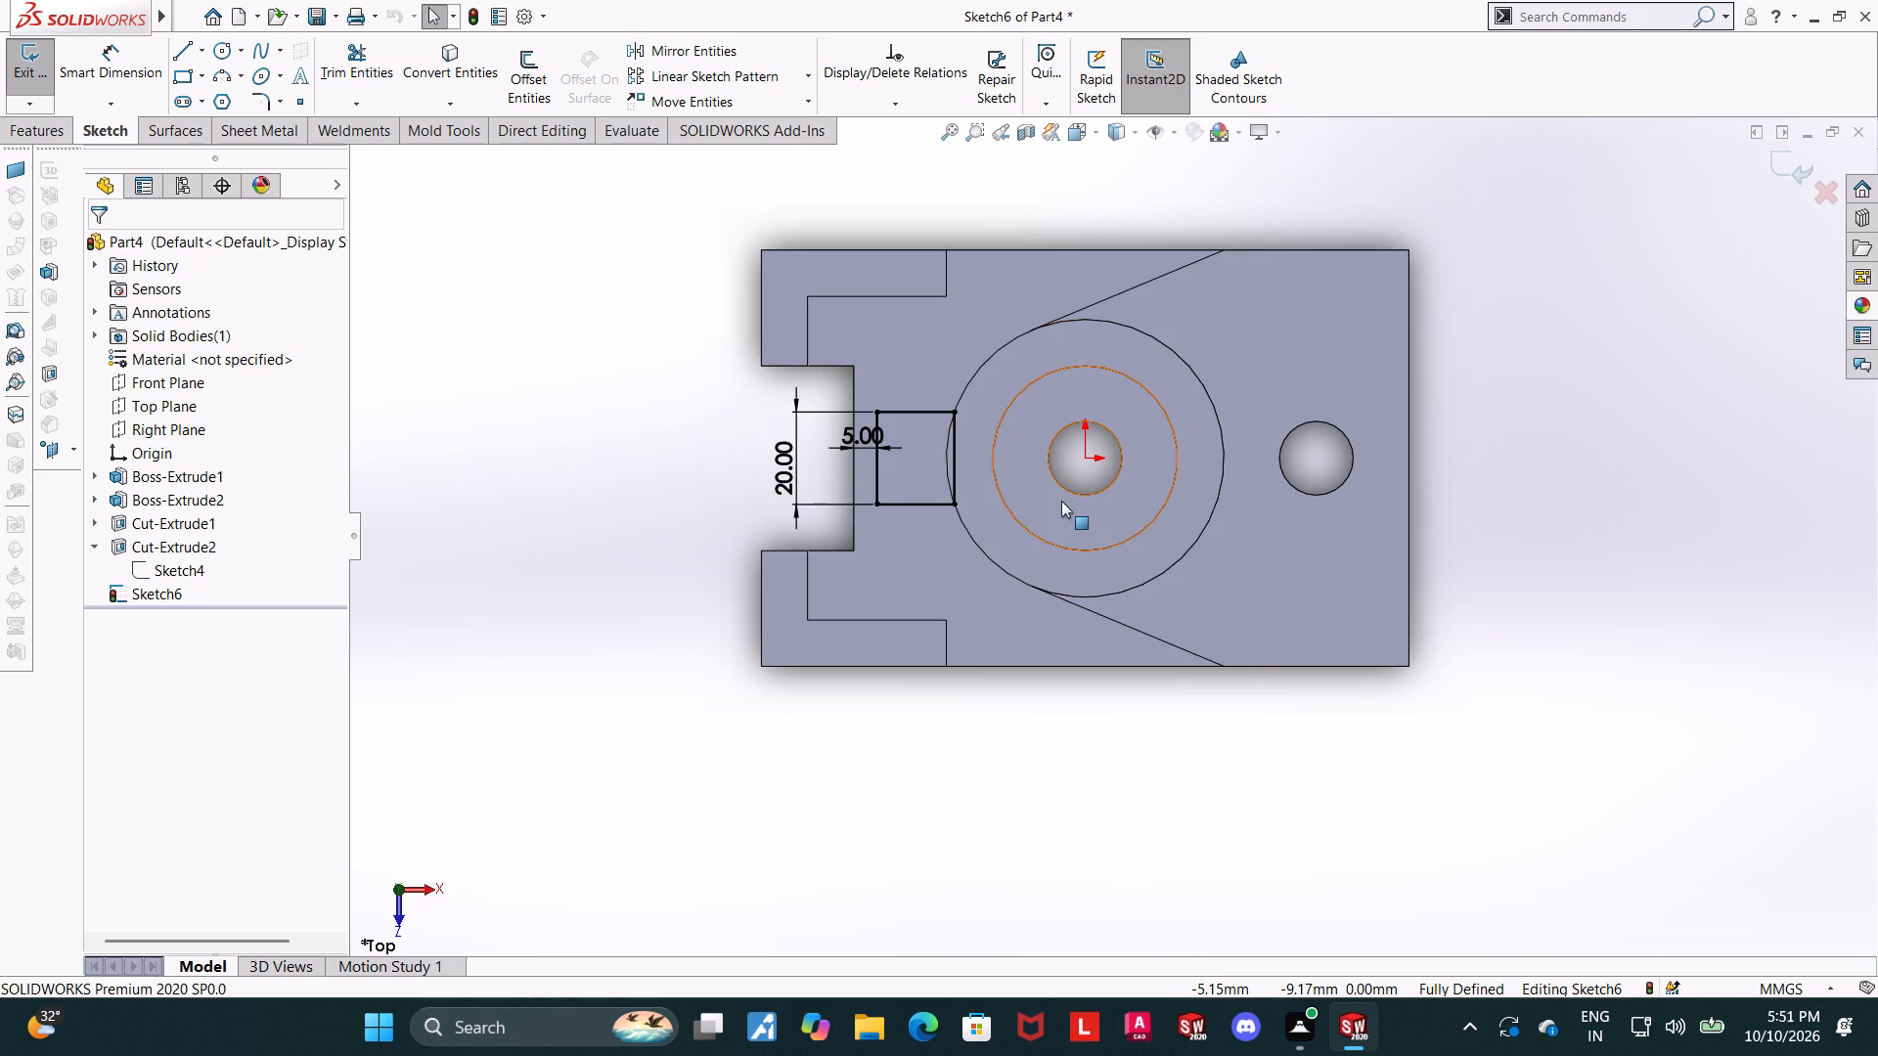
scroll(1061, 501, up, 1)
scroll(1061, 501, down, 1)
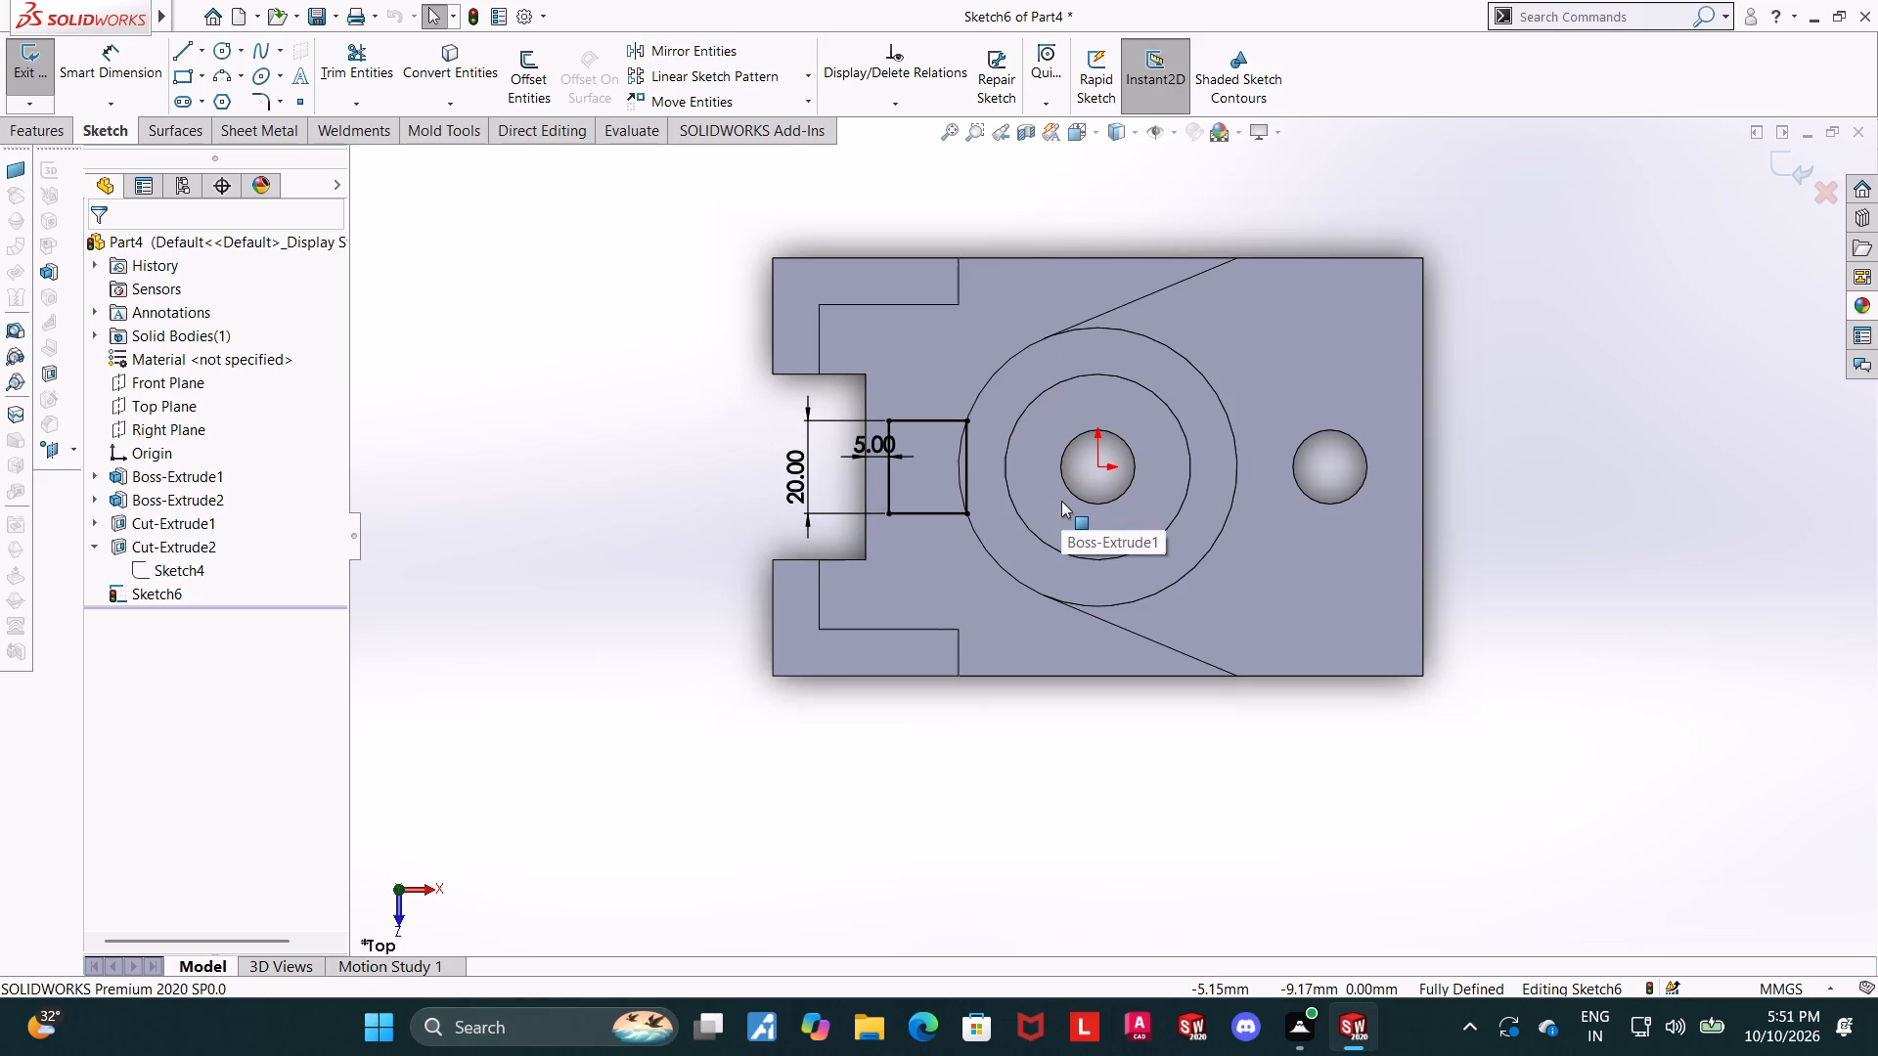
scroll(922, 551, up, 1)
Extrude the rectangle sketch as a merged boss with the Up To Surface end condition, ending at the pocket floor.
middle_drag(937, 616, 986, 385)
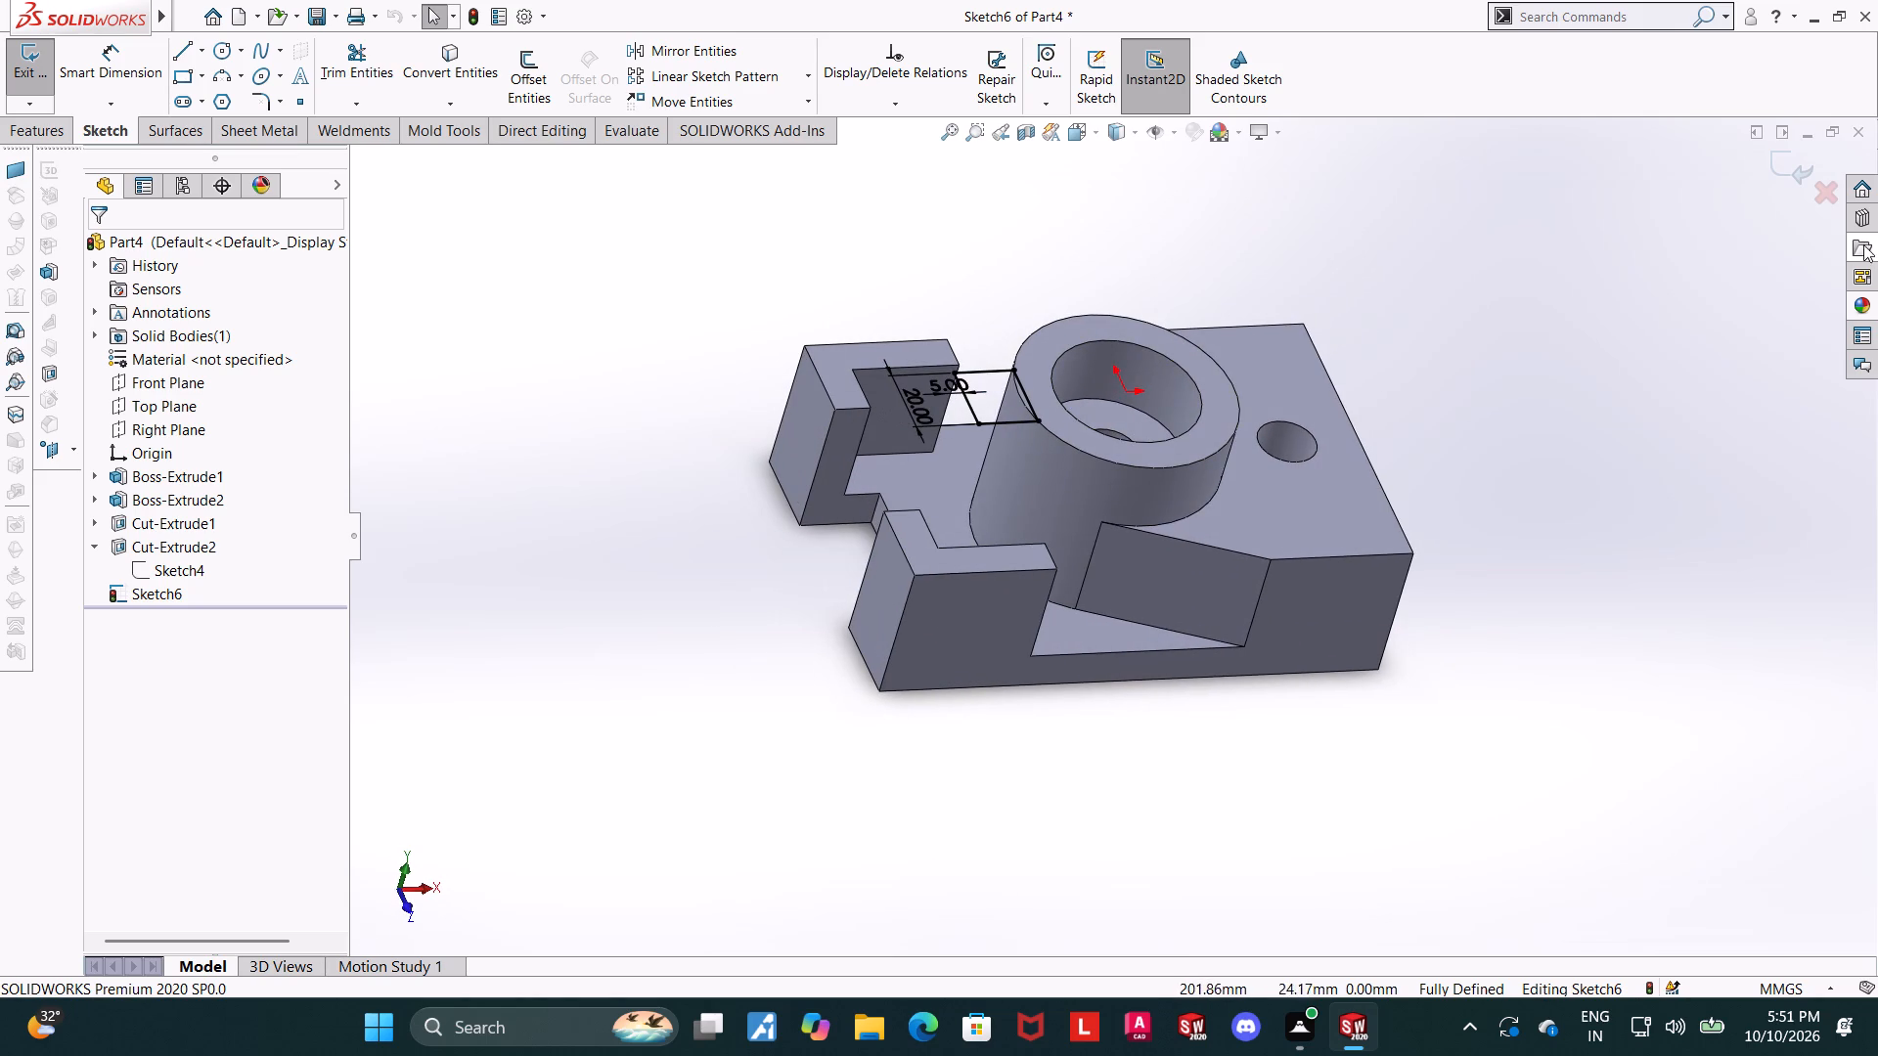
scroll(1311, 373, up, 1)
scroll(1261, 392, down, 1)
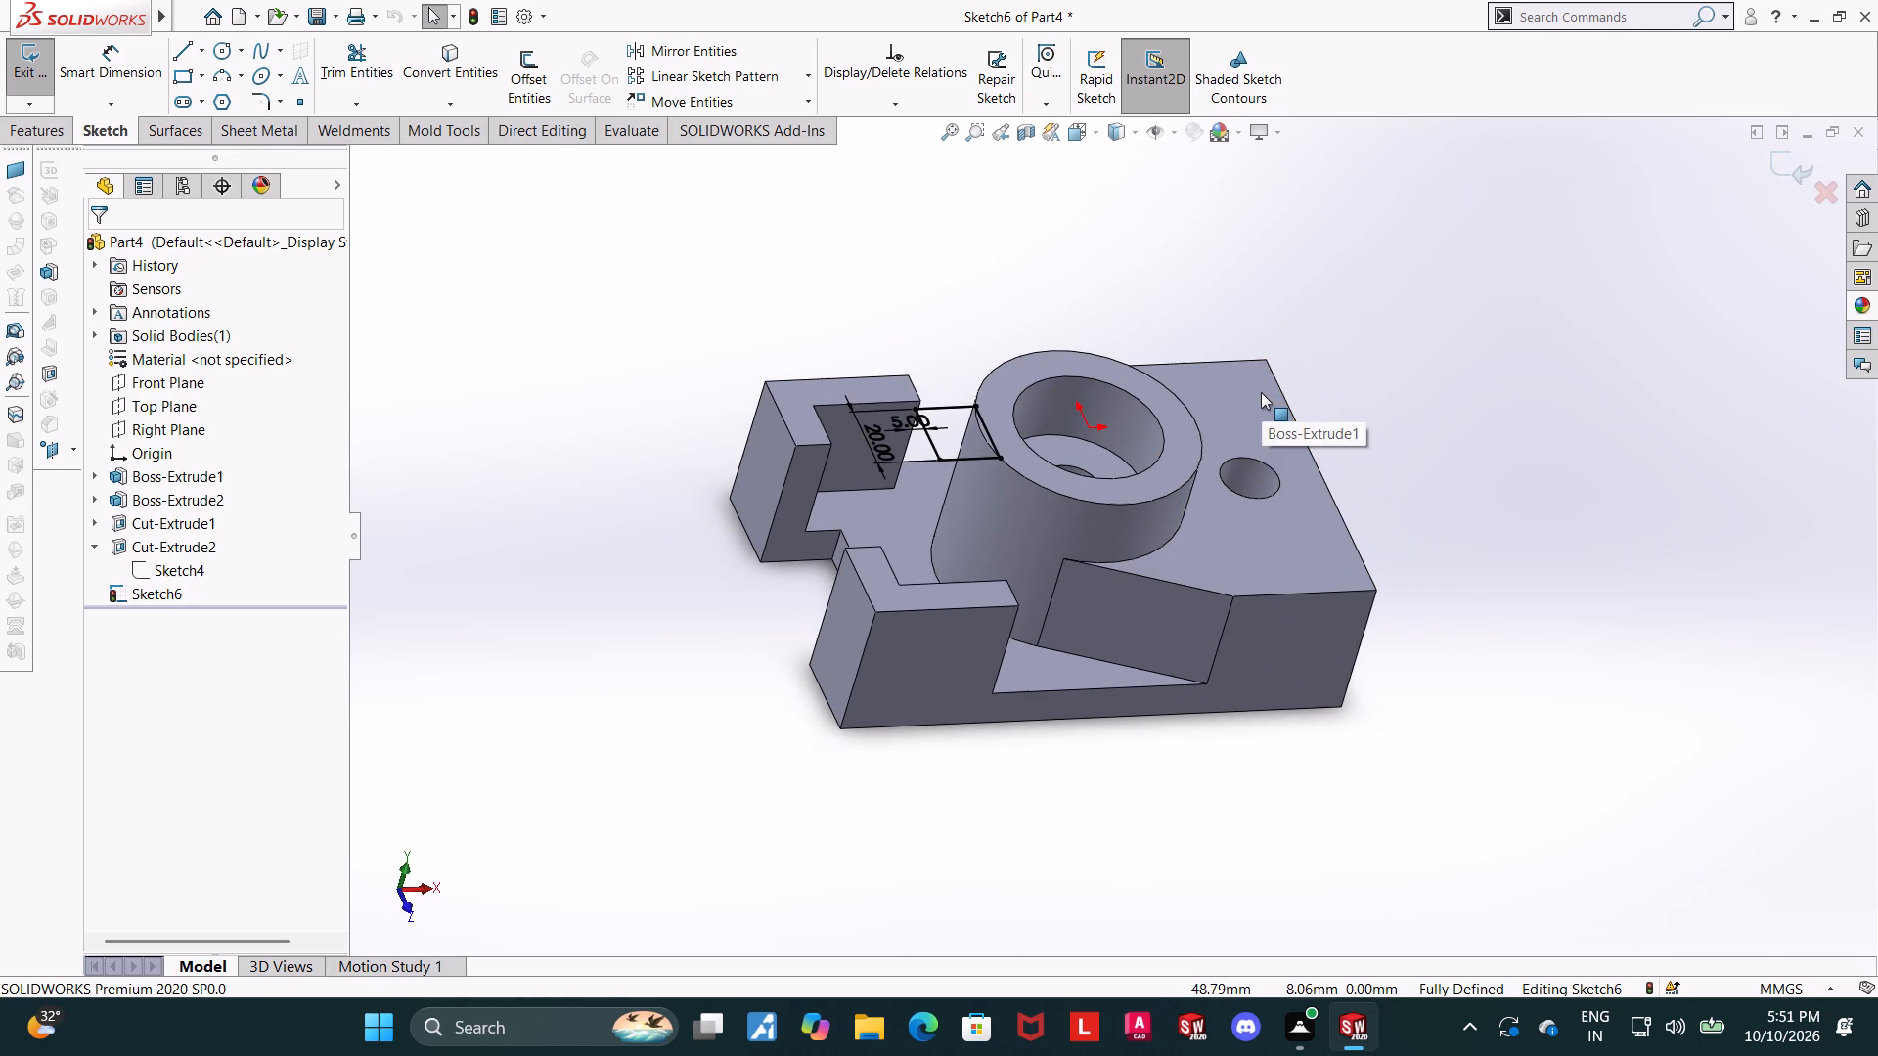
click(1778, 167)
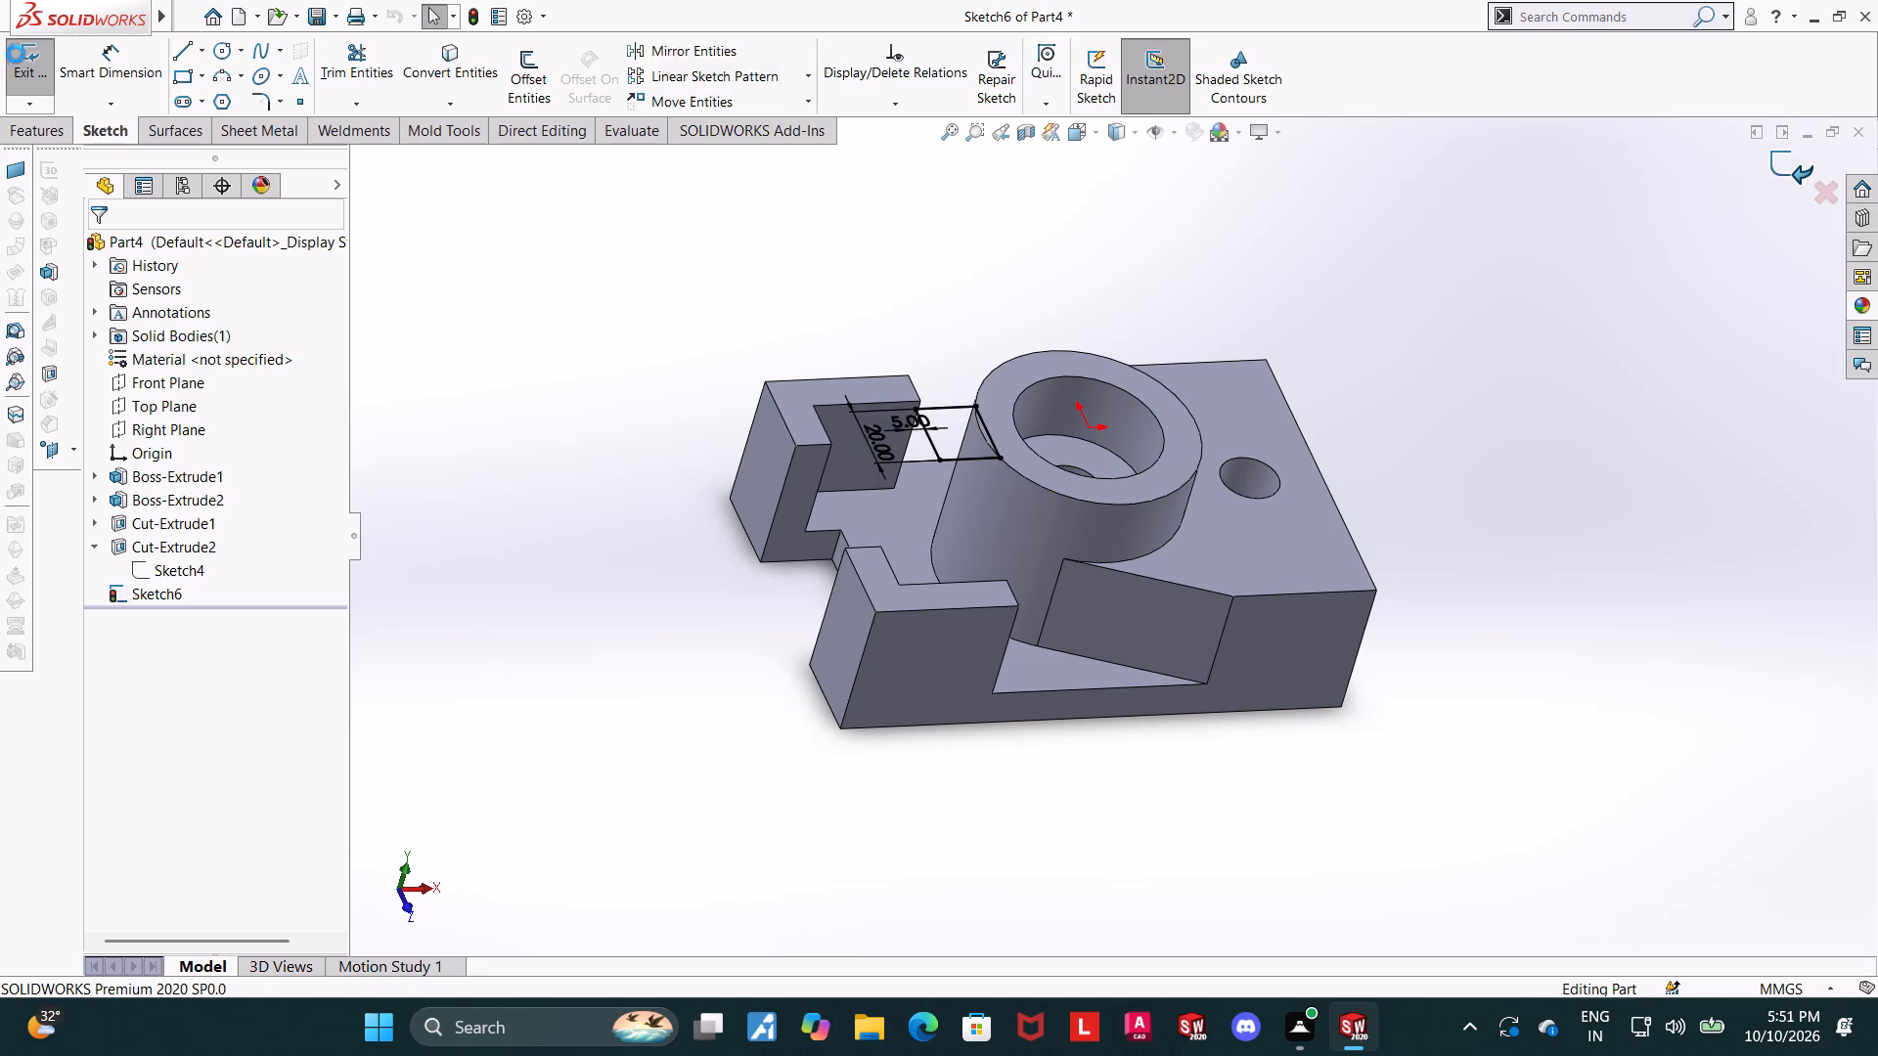
click(51, 65)
click(144, 374)
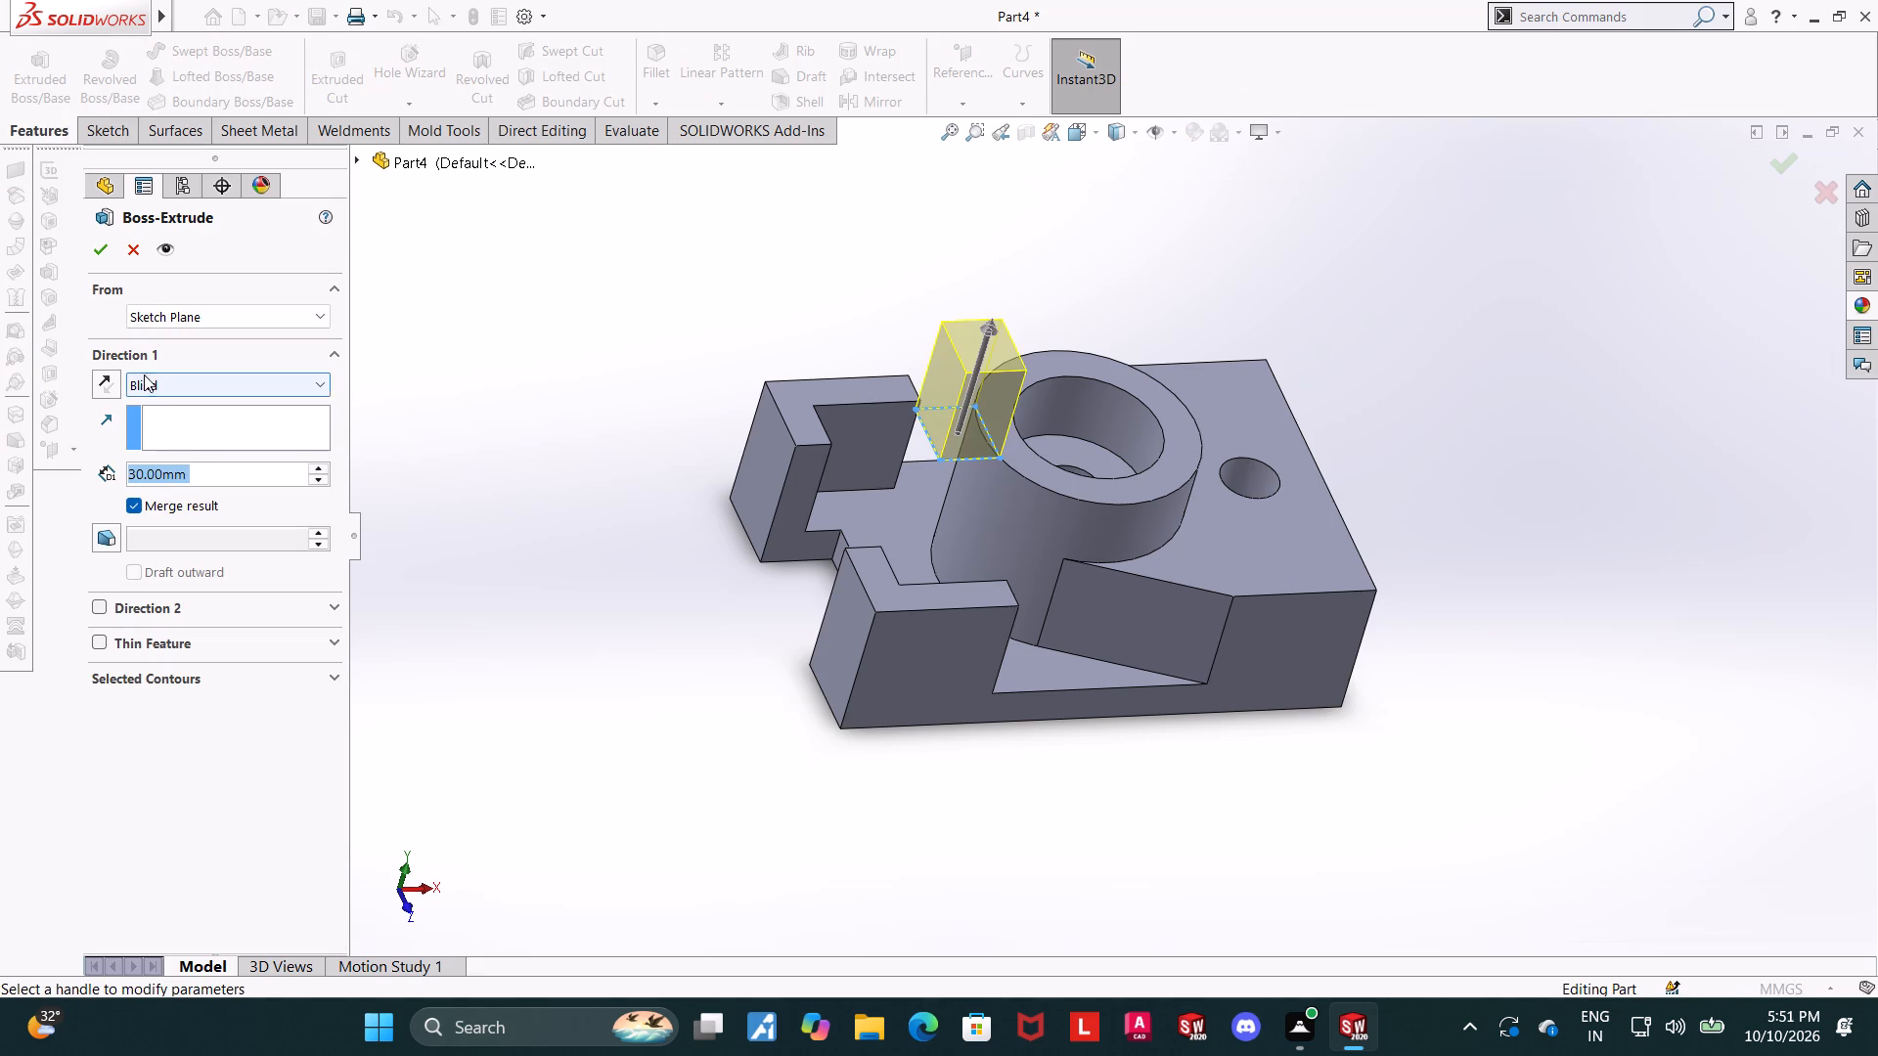
click(204, 463)
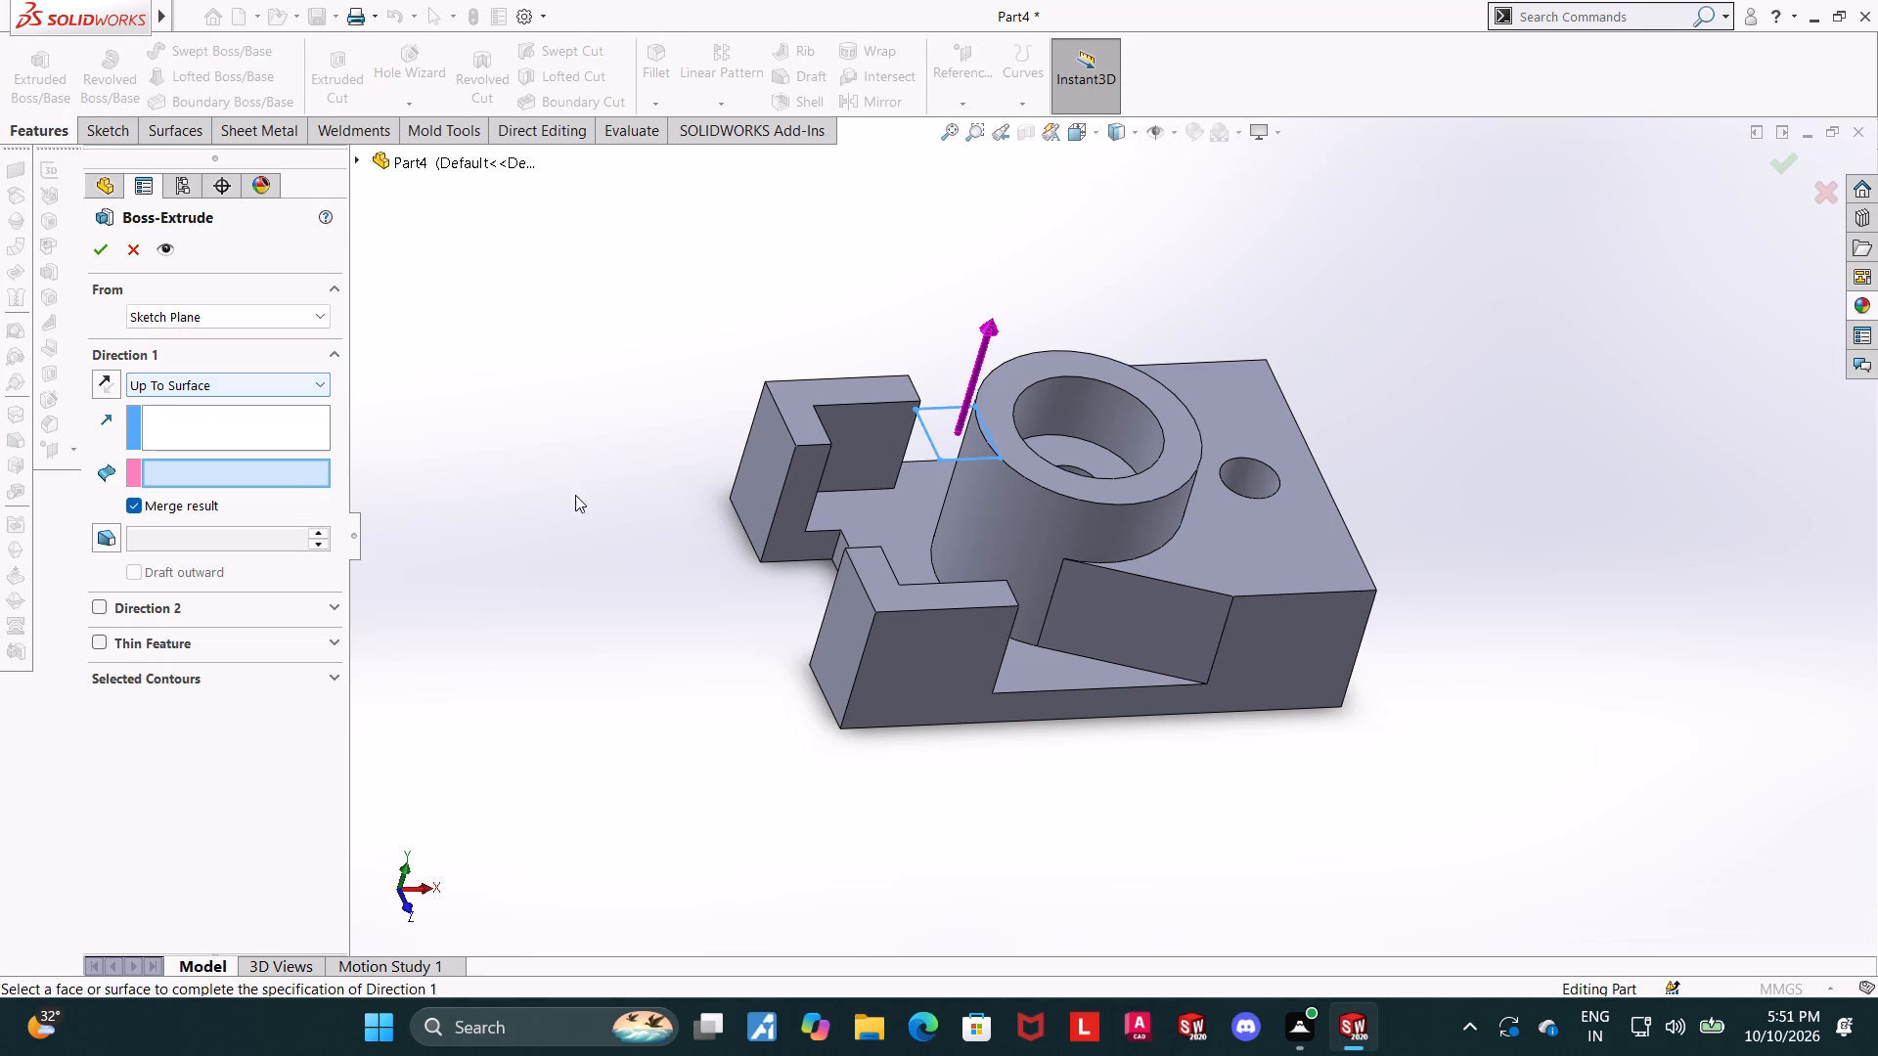
click(895, 497)
click(100, 252)
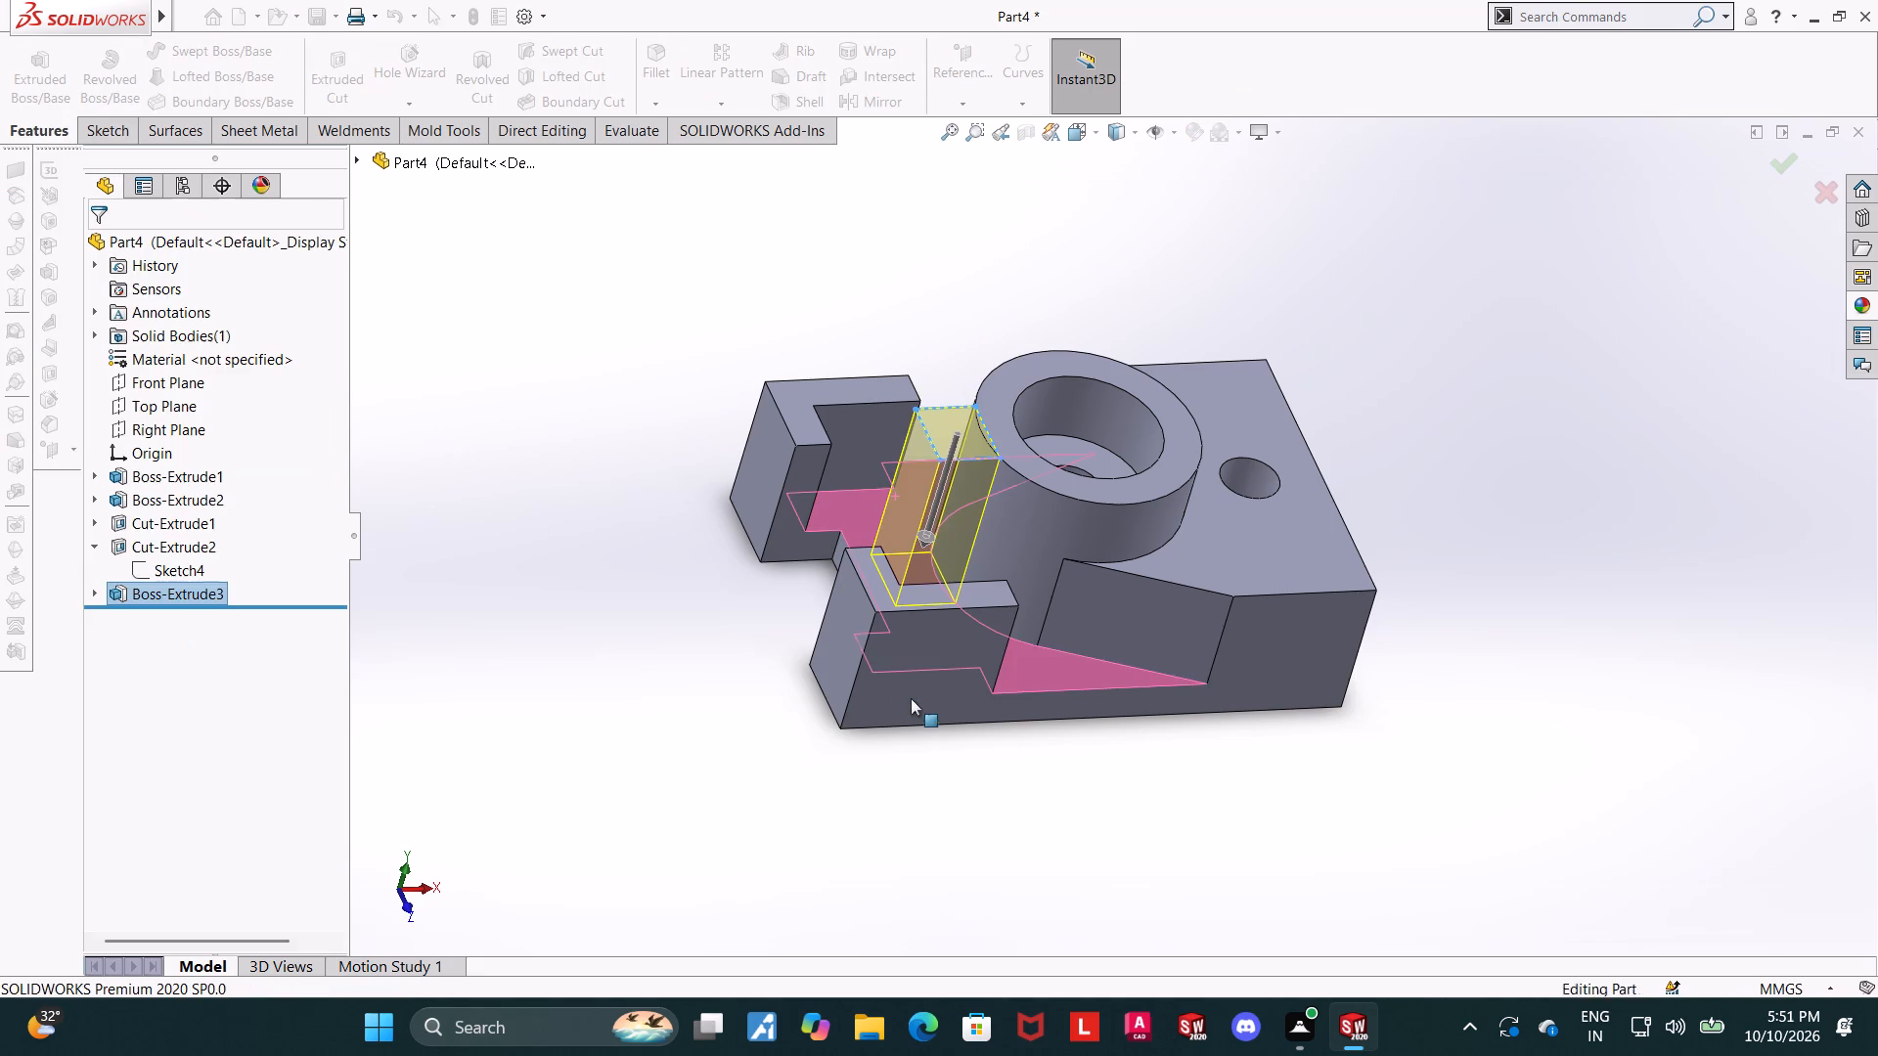
click(770, 806)
Examine the extruded boss support against the ring boss and end notch from several angles and in isometric view.
middle_drag(778, 714, 872, 763)
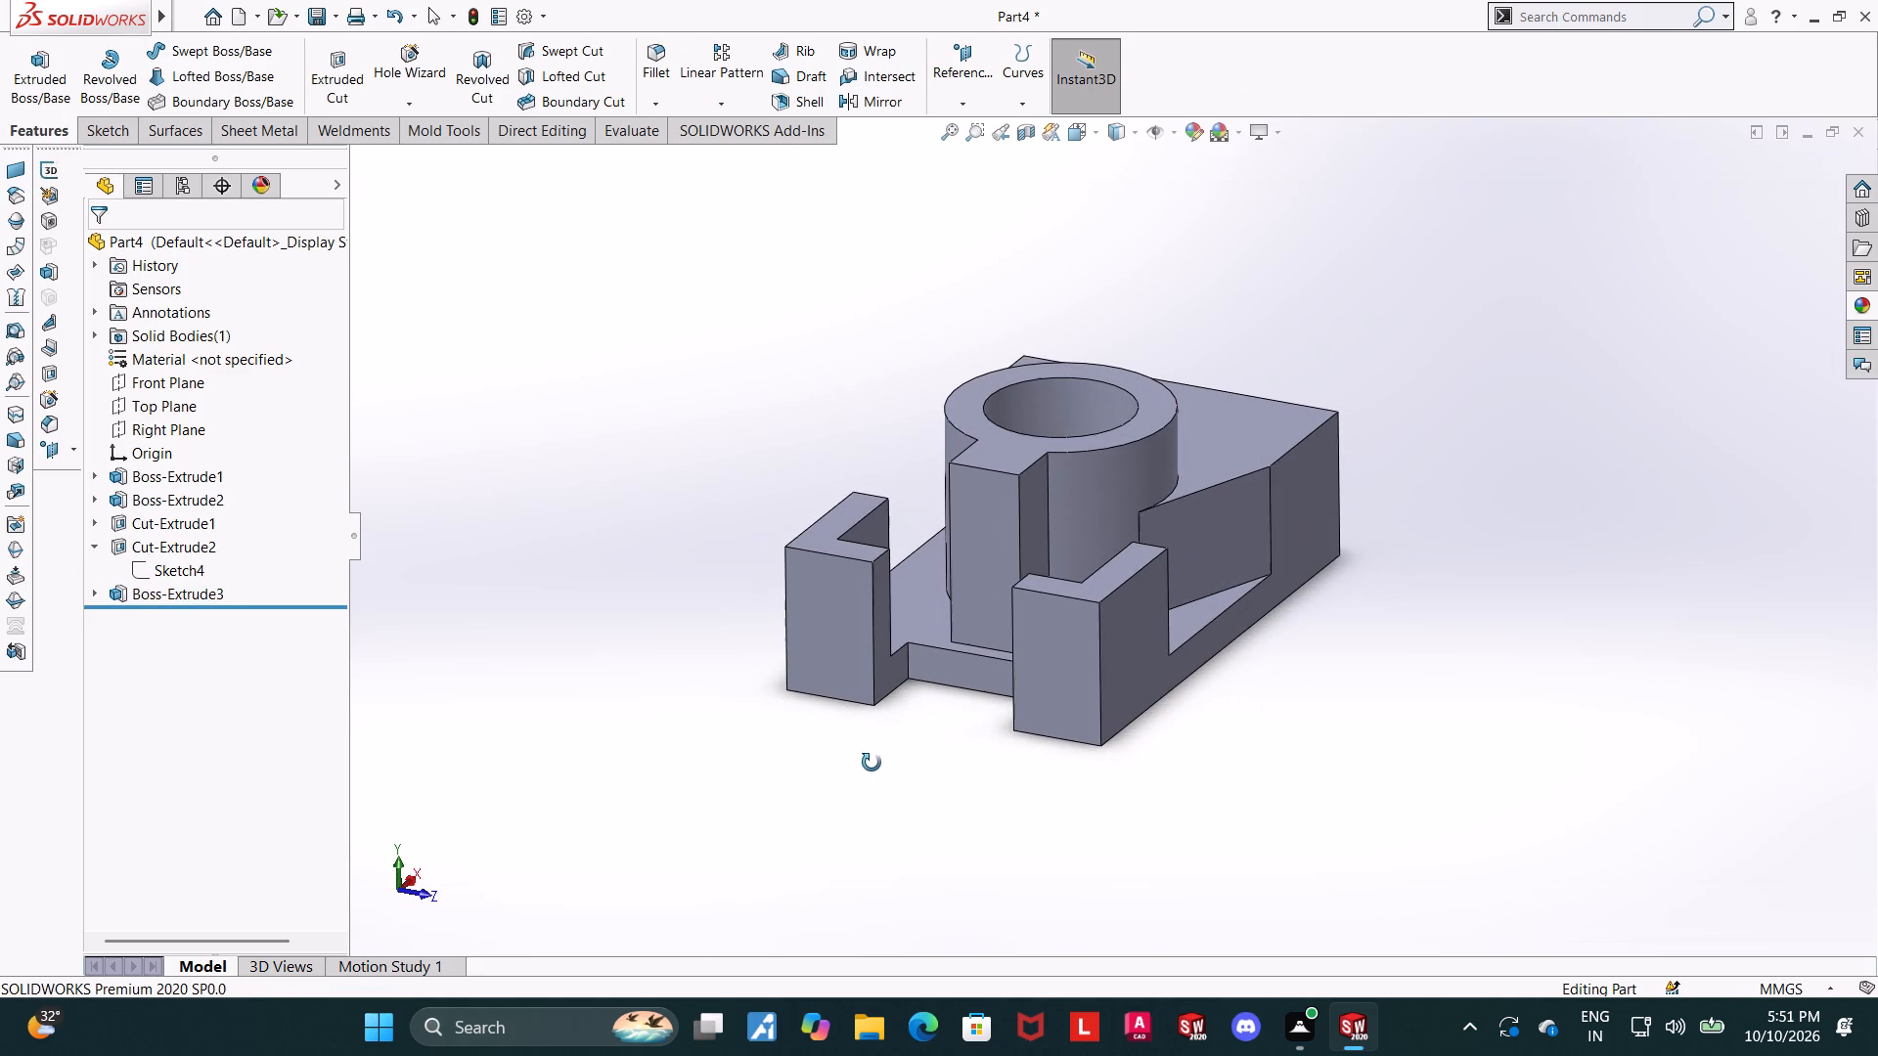
middle_drag(872, 763, 871, 760)
middle_drag(1221, 621, 1085, 708)
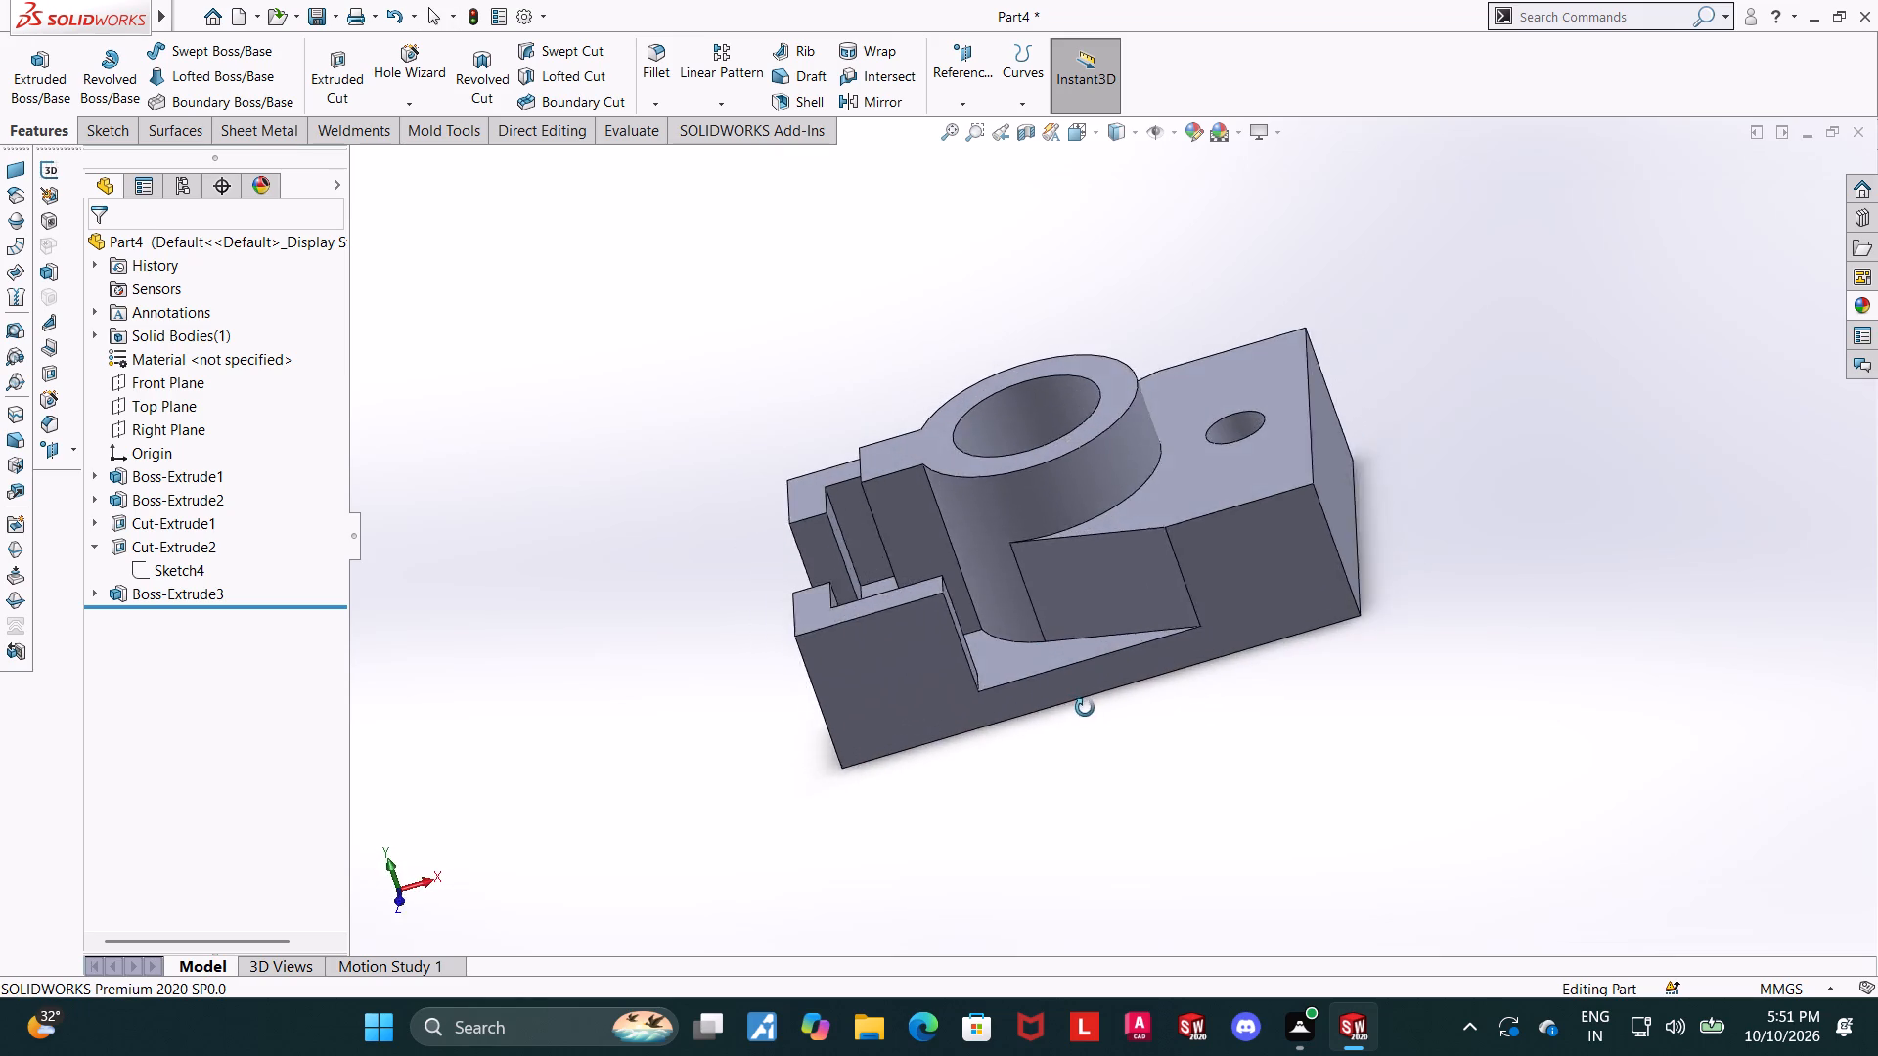
middle_drag(1085, 708, 1140, 721)
middle_drag(1133, 693, 1144, 745)
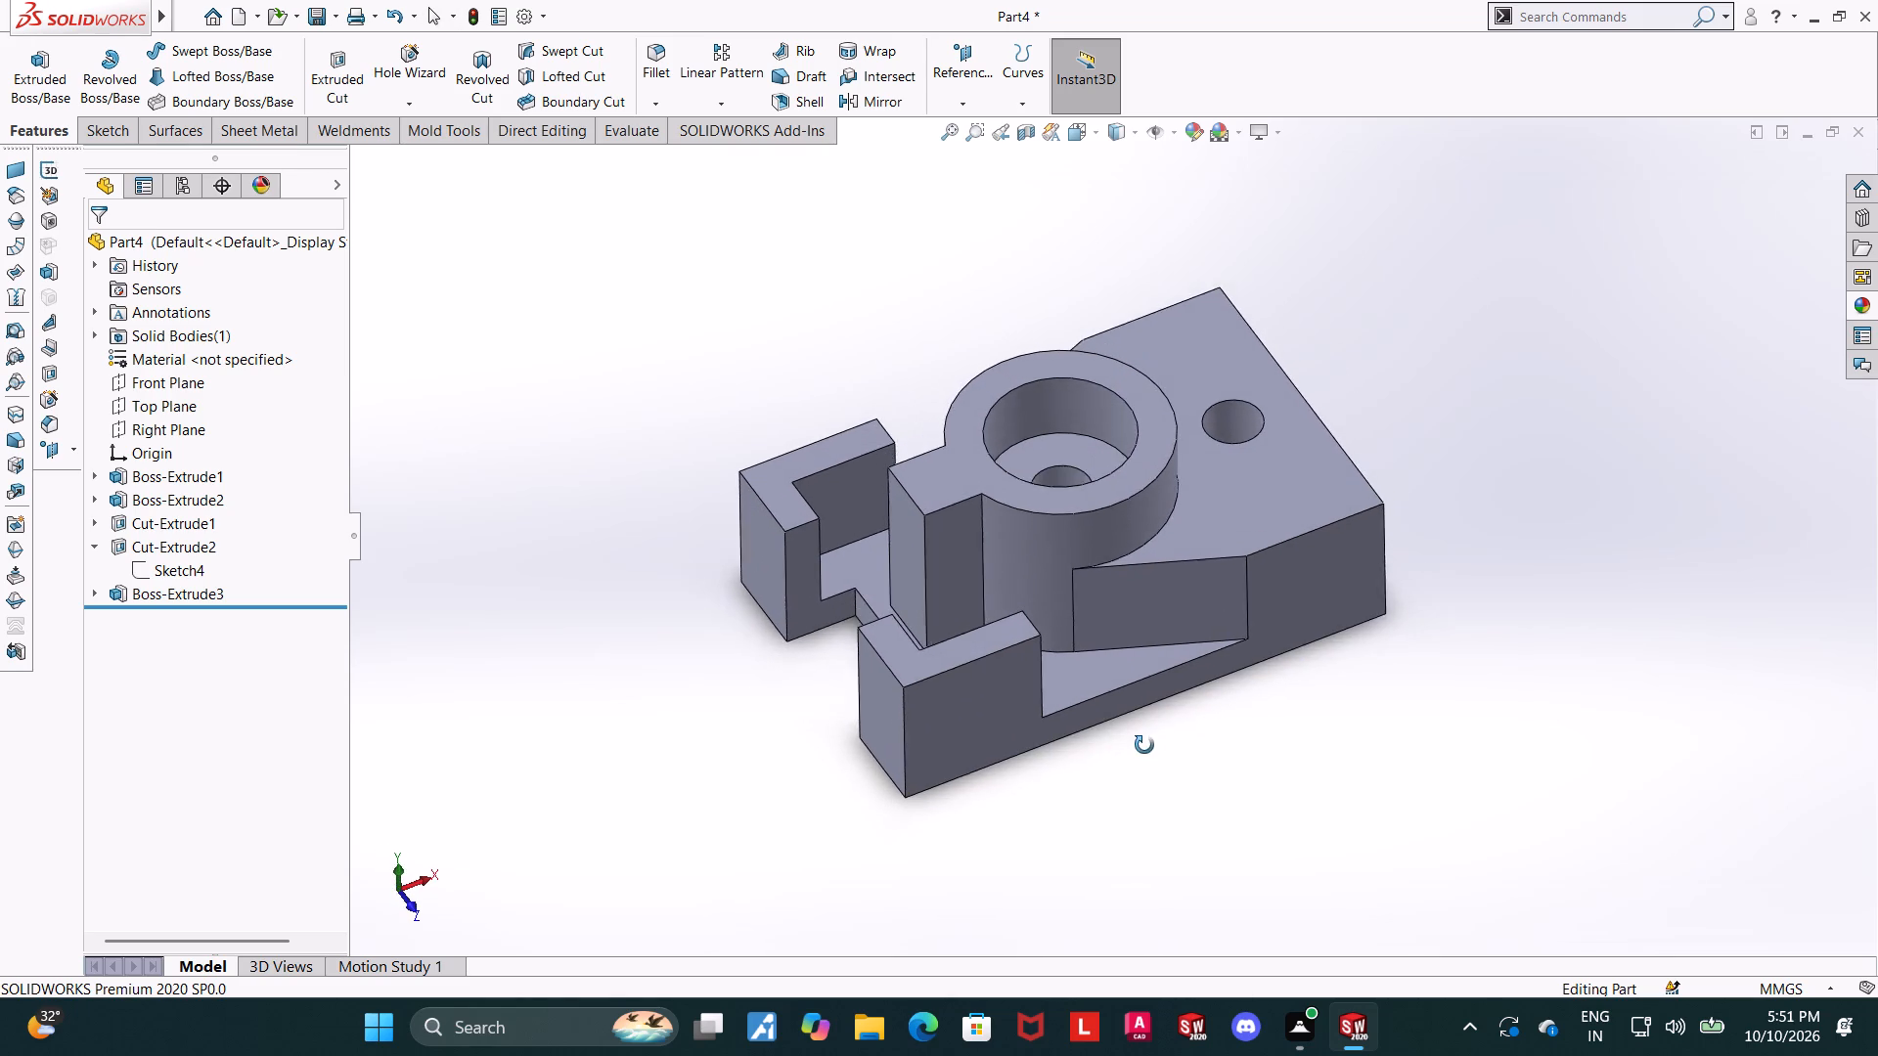
middle_drag(1144, 745, 1216, 705)
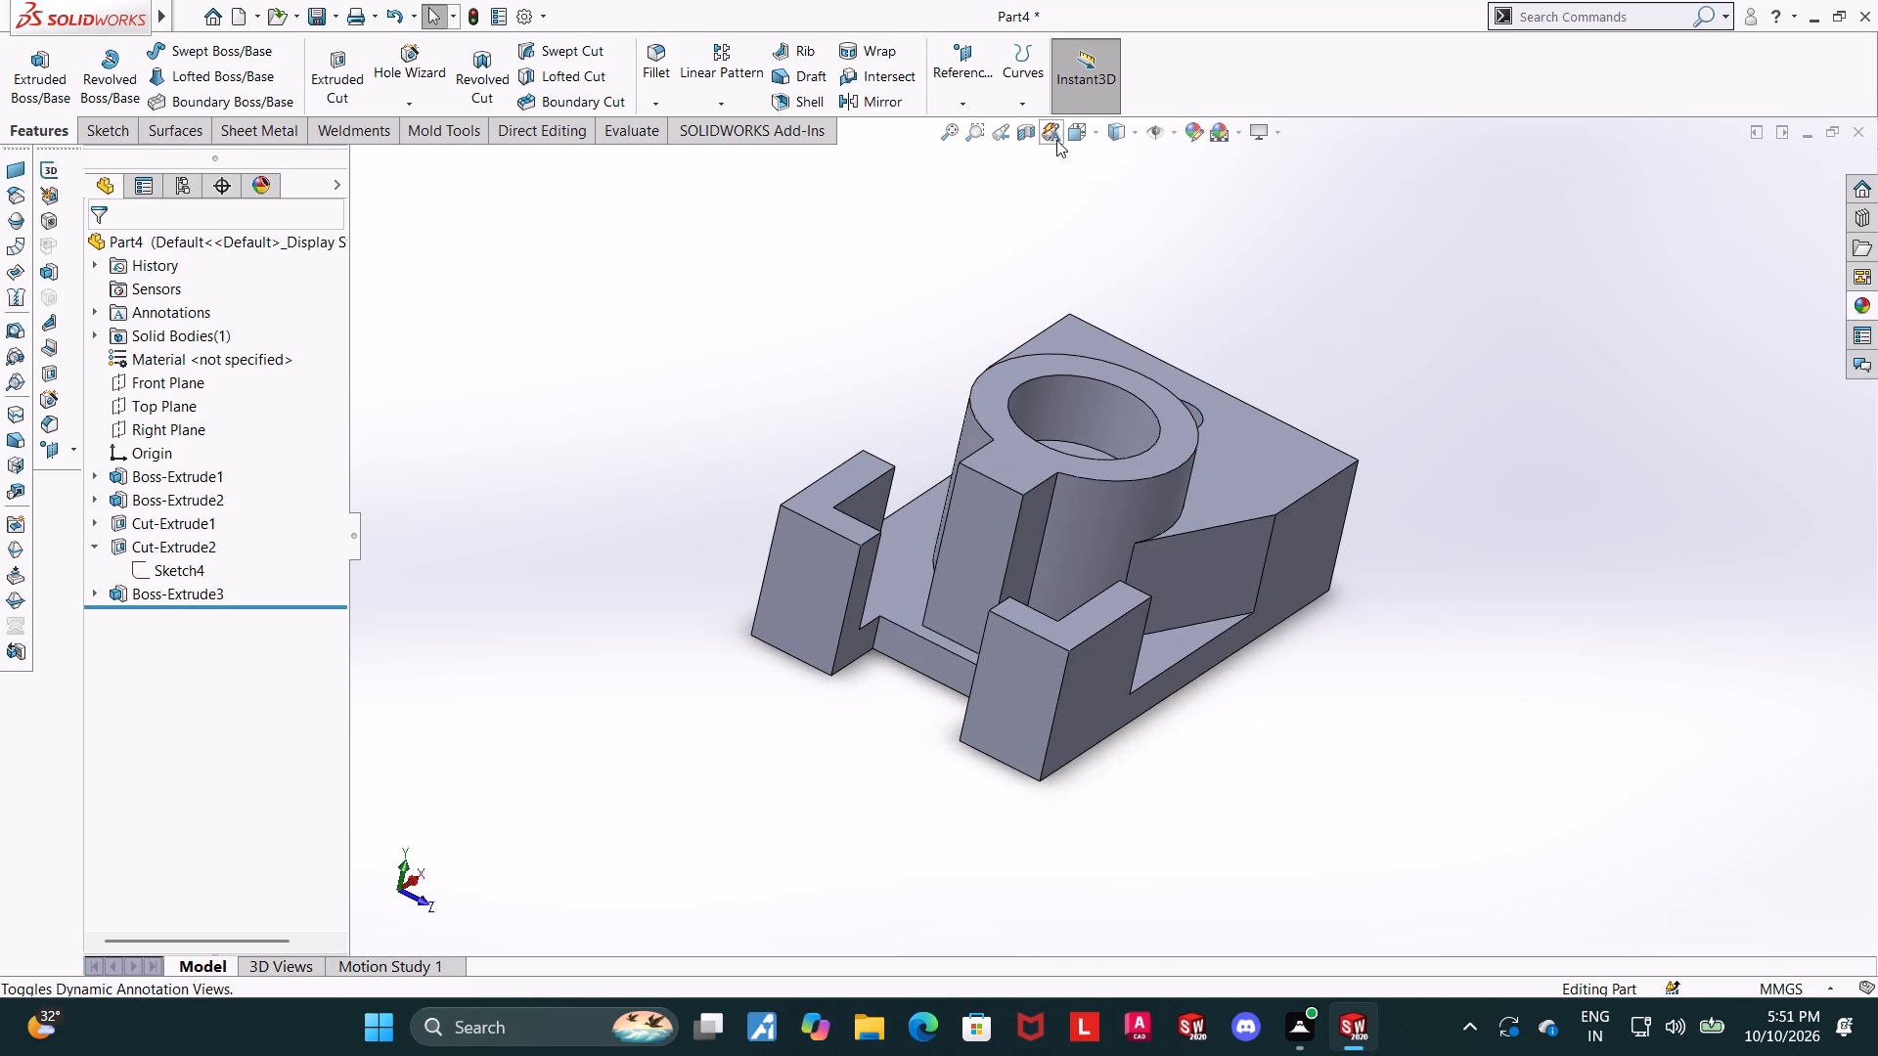
click(1072, 136)
click(963, 631)
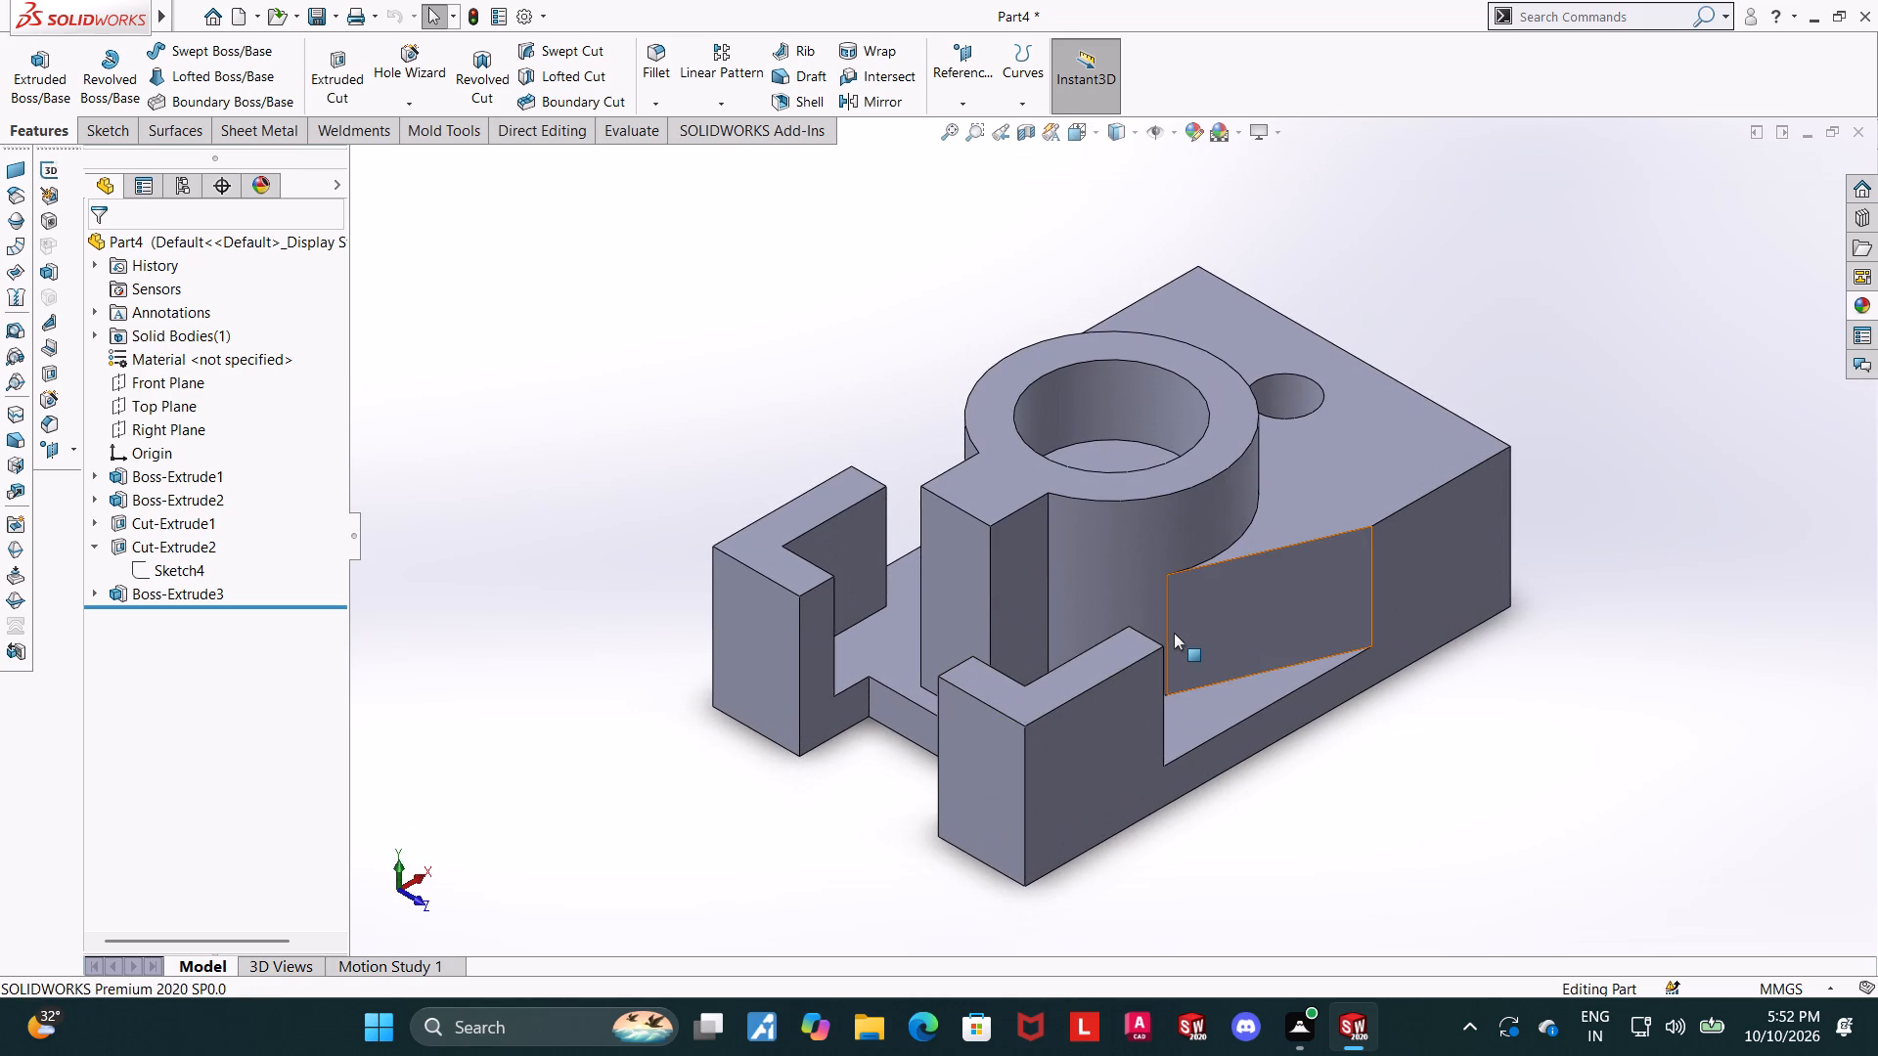
Sketch a closed triangle on the support's side face: 50 mm up its notch-side edge, across to the boss, diagonally back to the bottom corner.
click(1024, 580)
click(1114, 522)
click(130, 623)
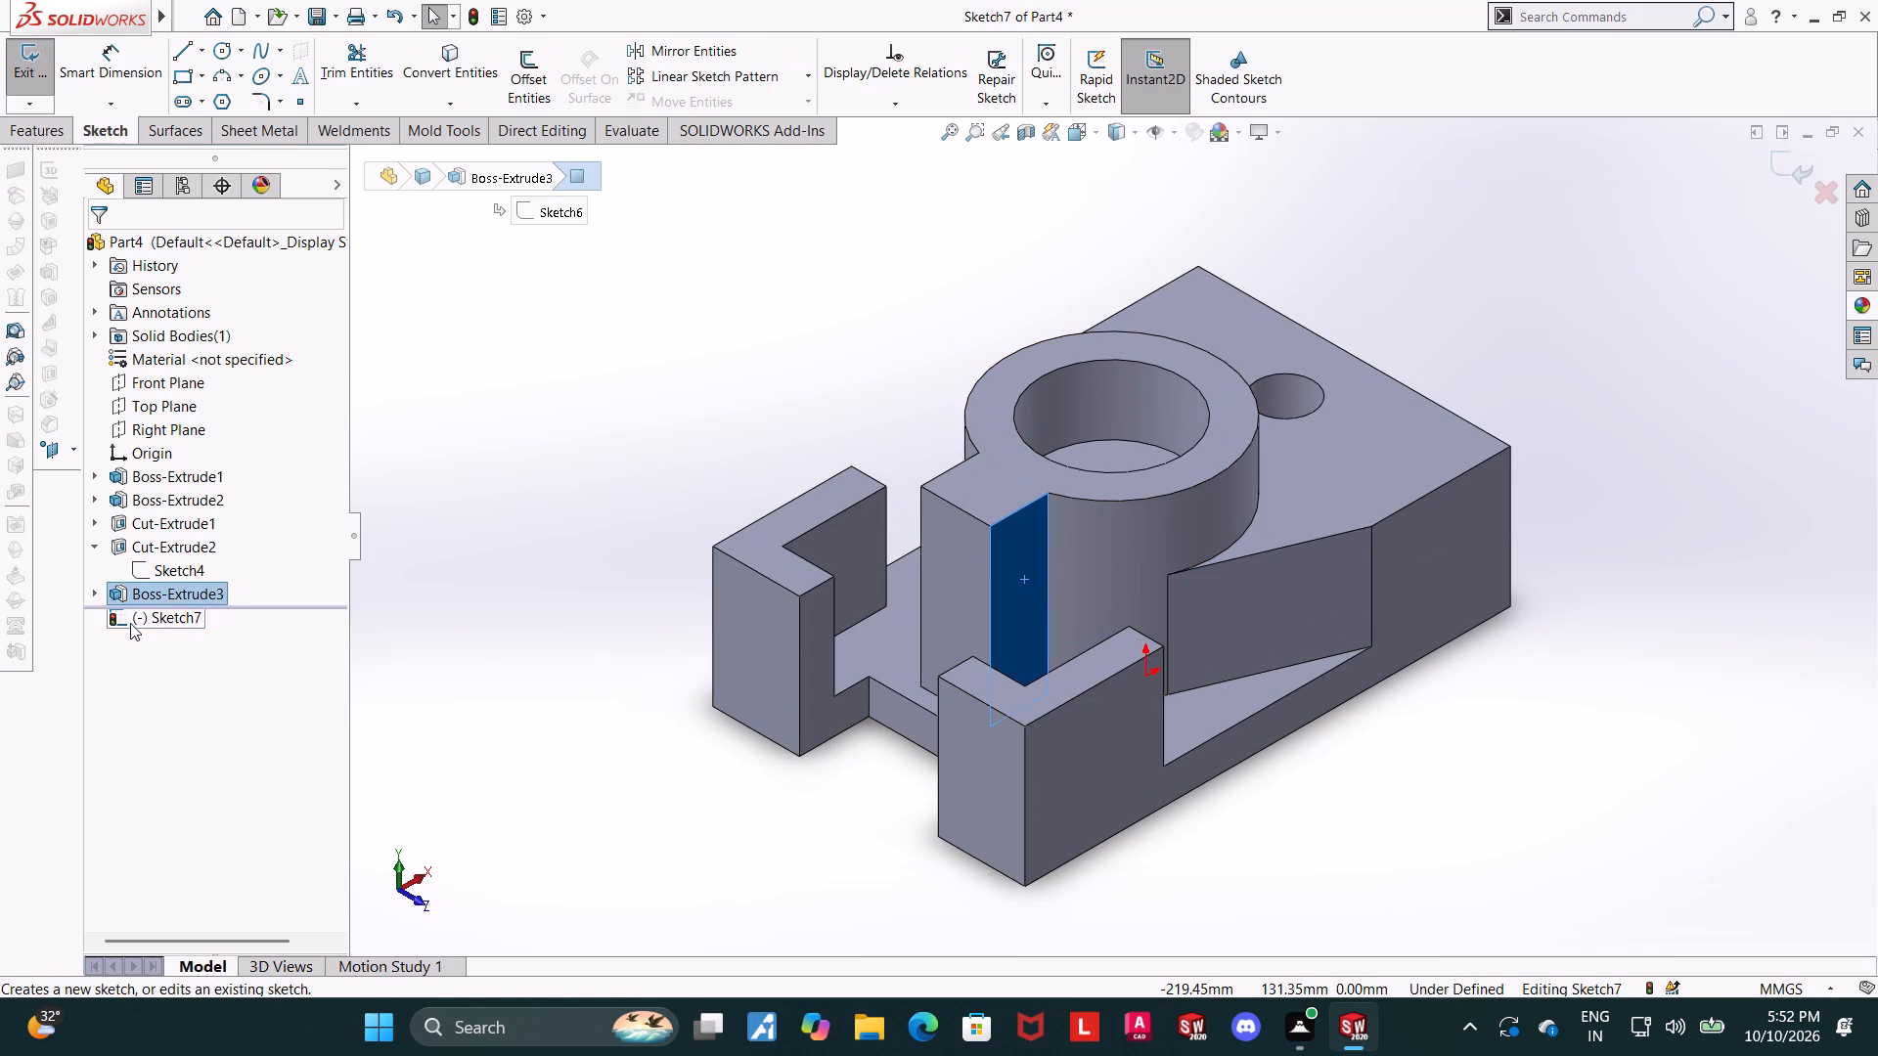
click(182, 599)
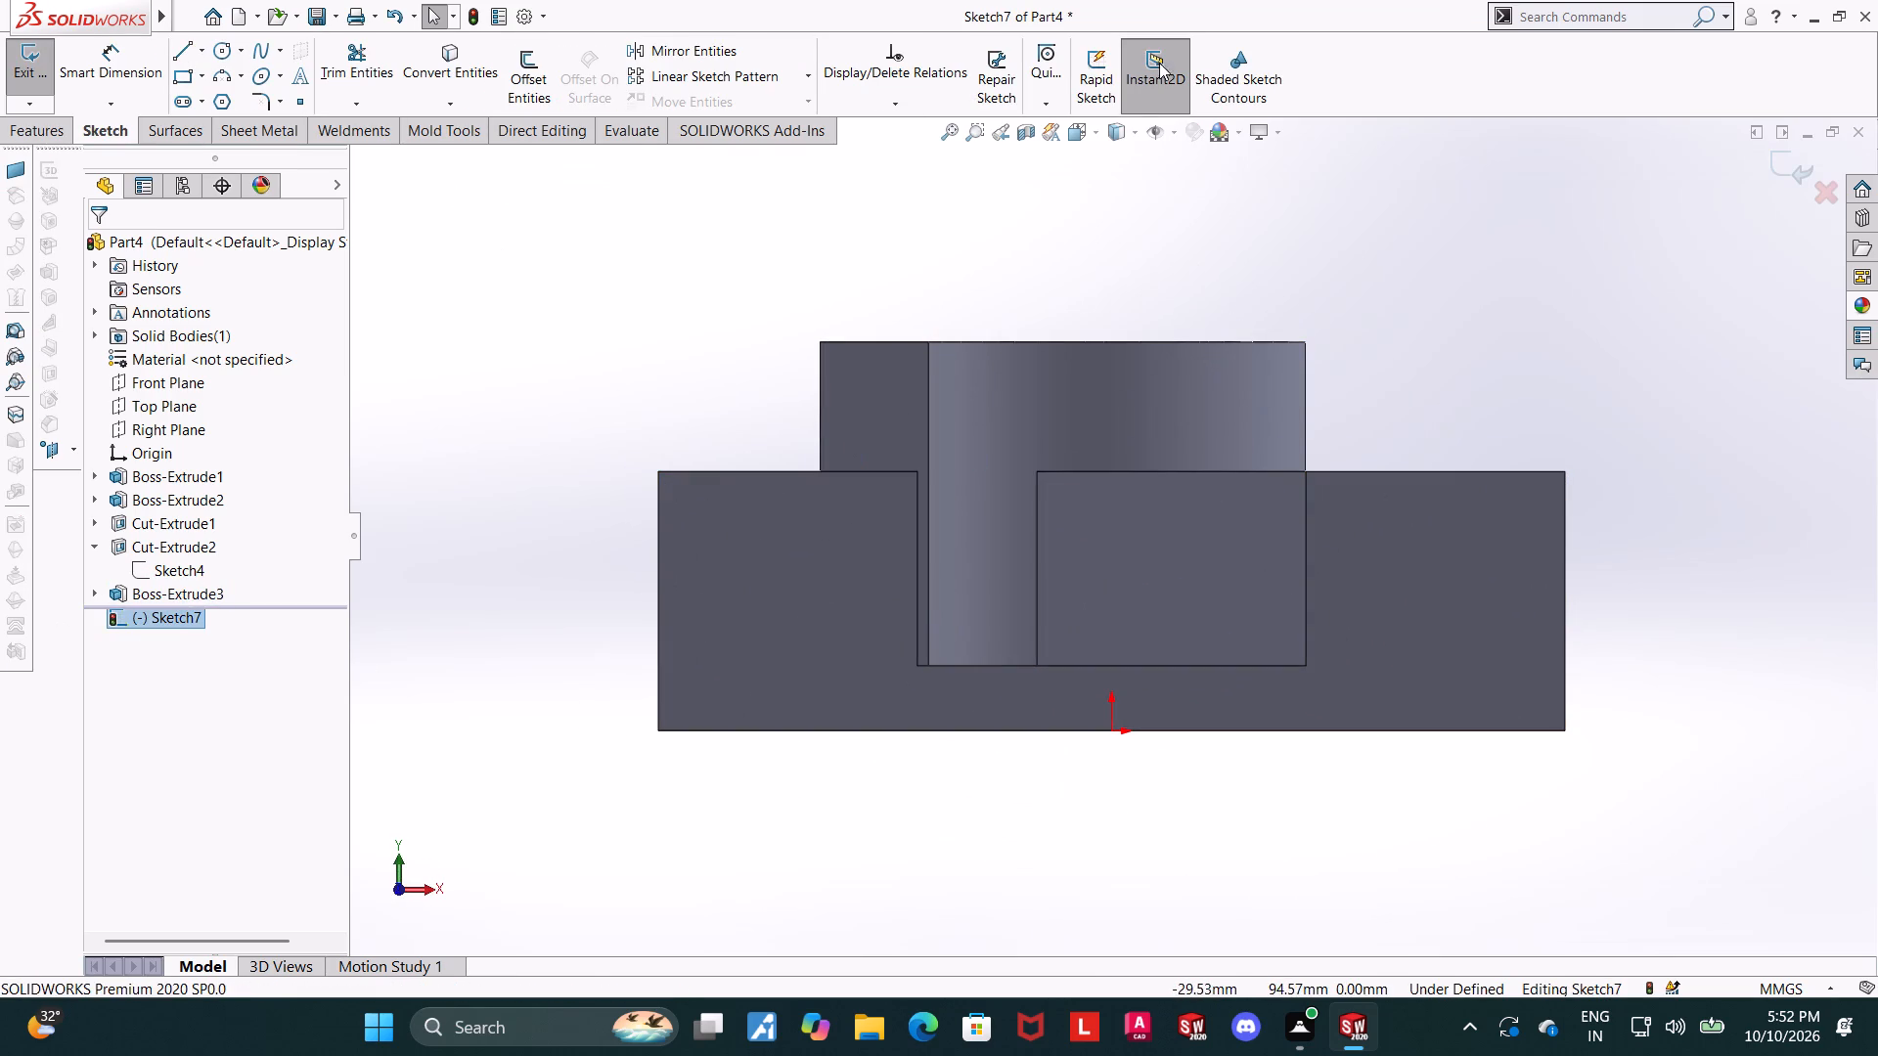
click(1132, 131)
click(1121, 230)
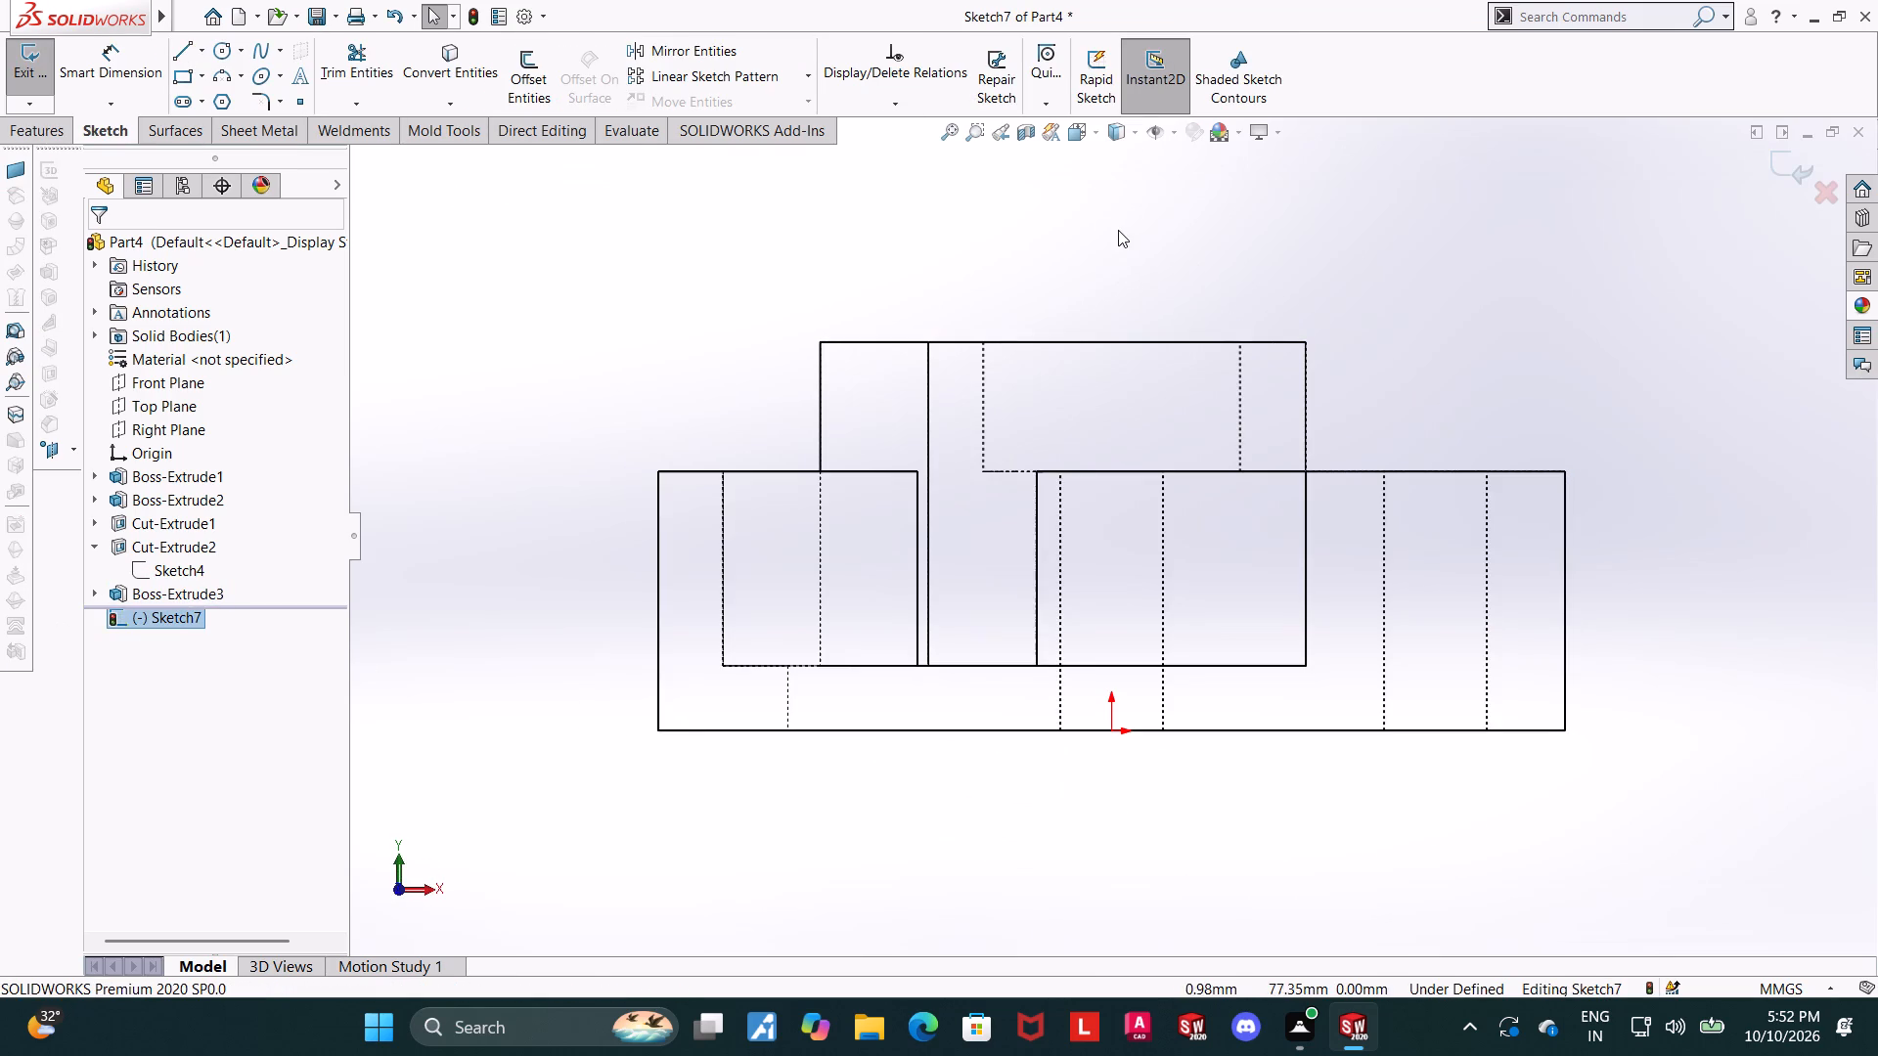
click(177, 52)
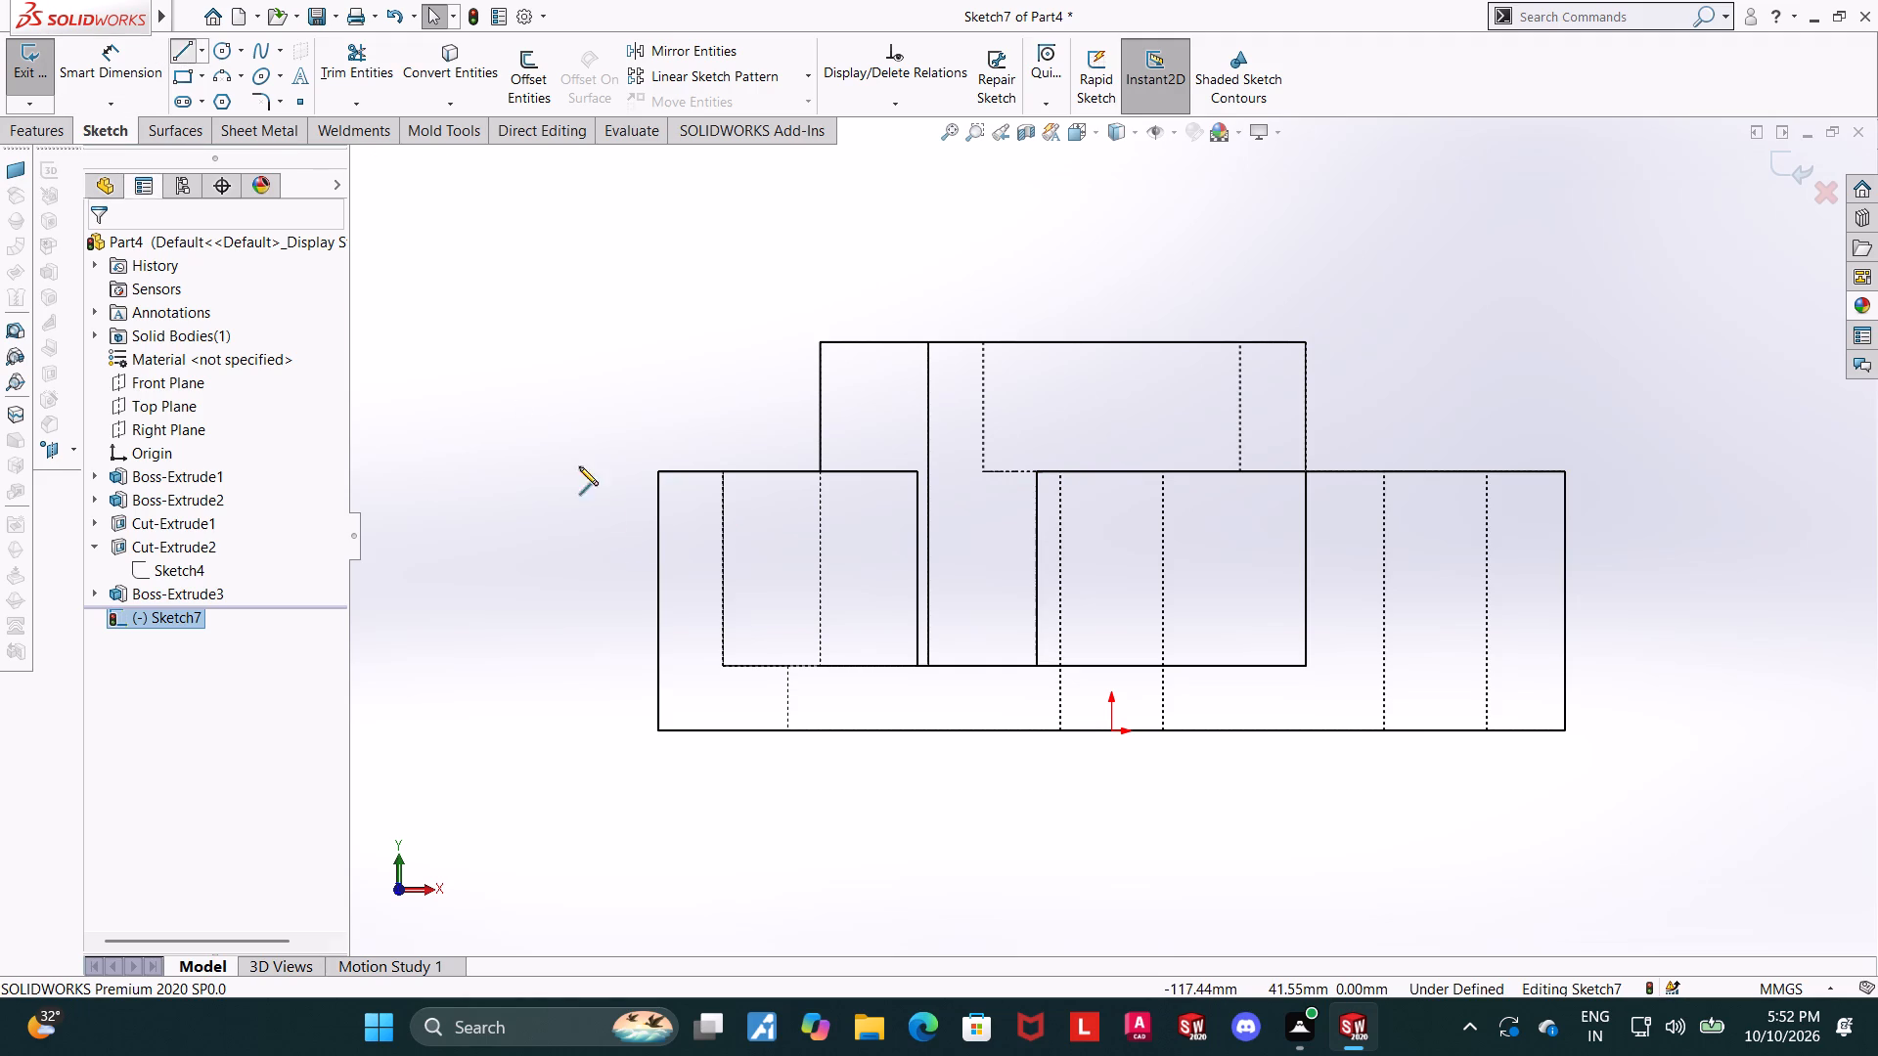
click(822, 668)
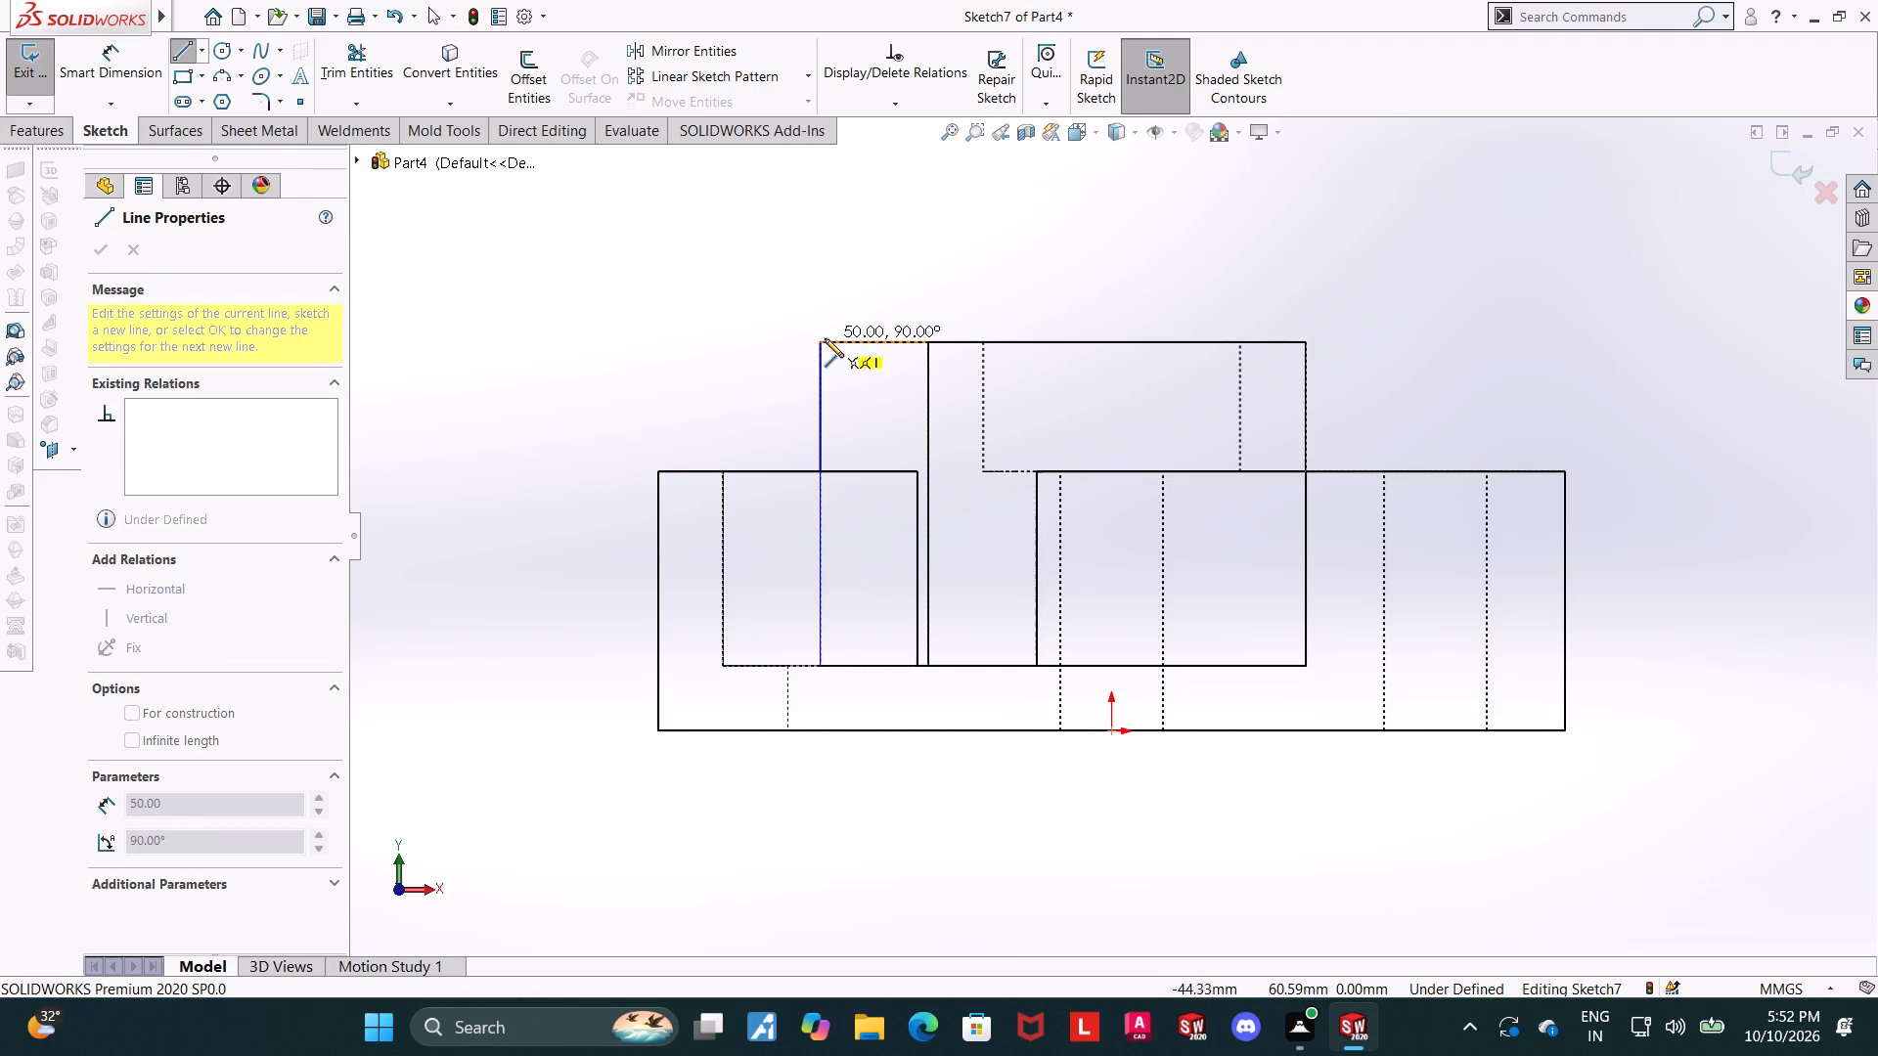
click(822, 338)
click(926, 340)
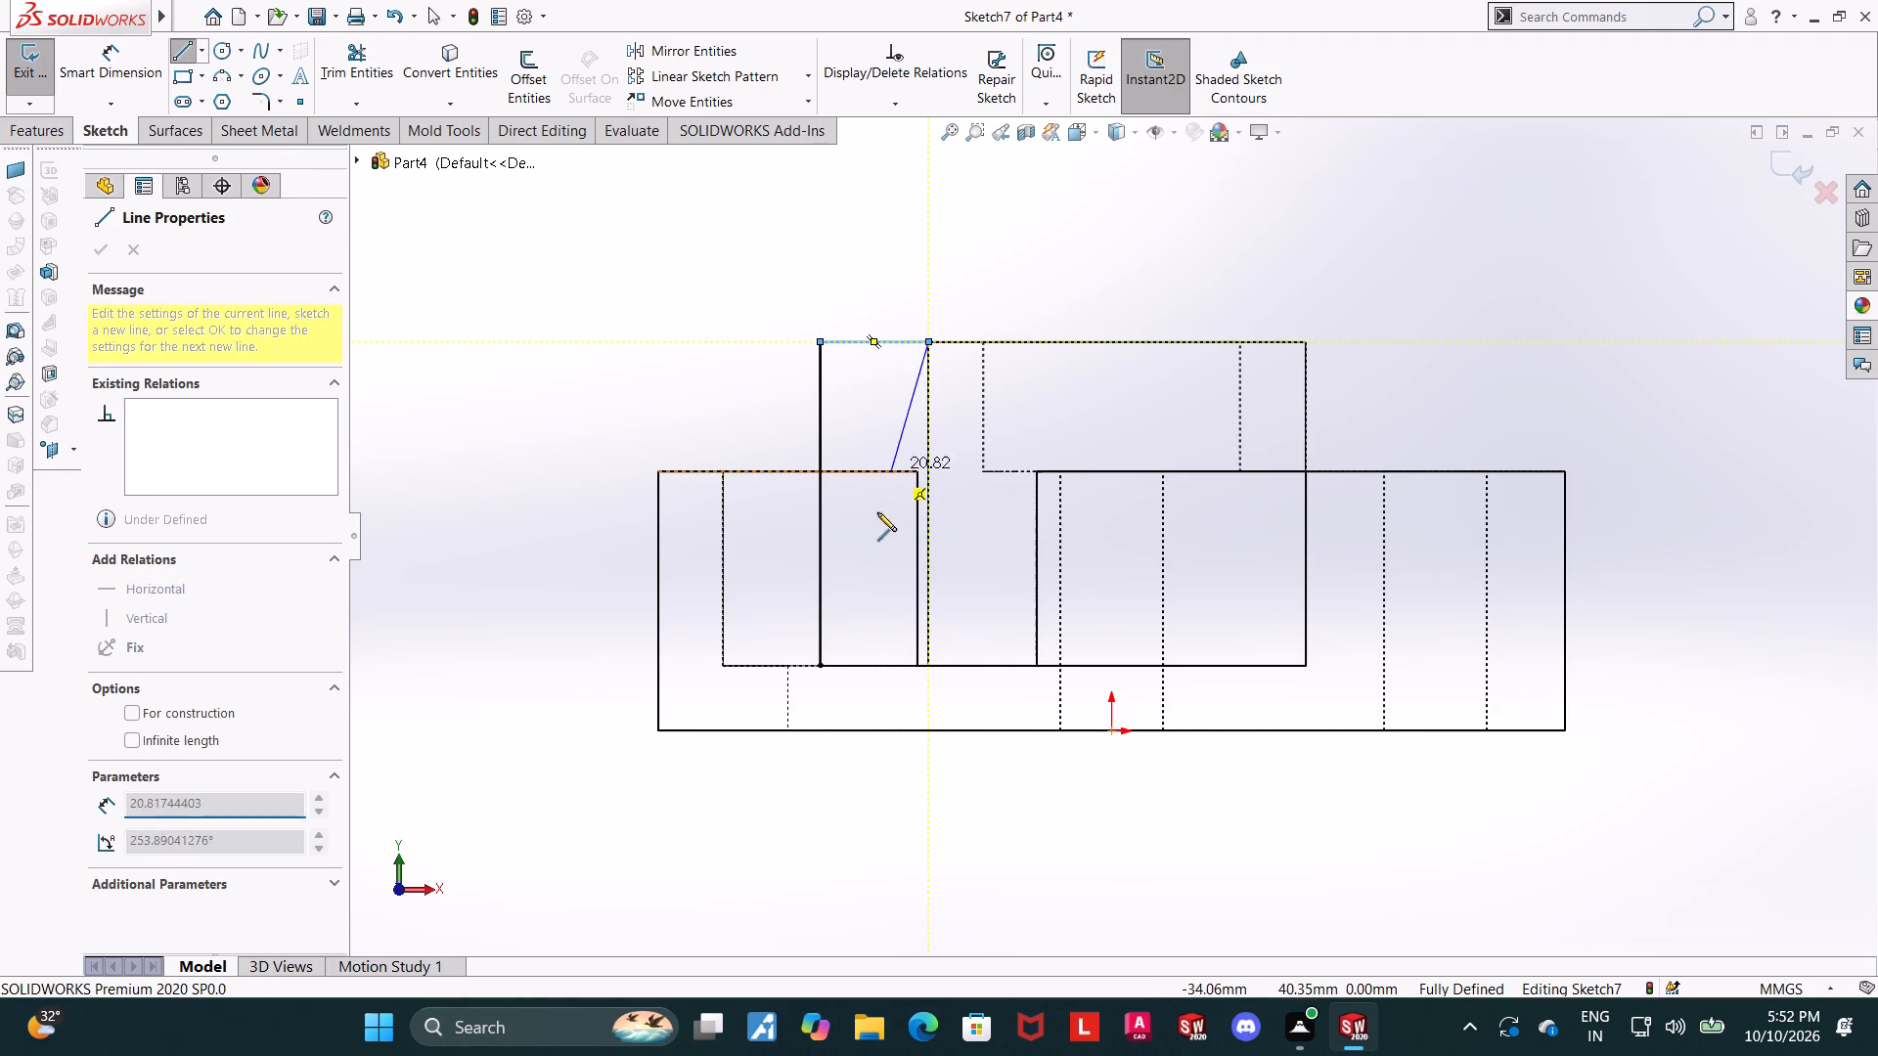
click(818, 671)
key(Escape)
key(Escape)
key(Escape)
key(Escape)
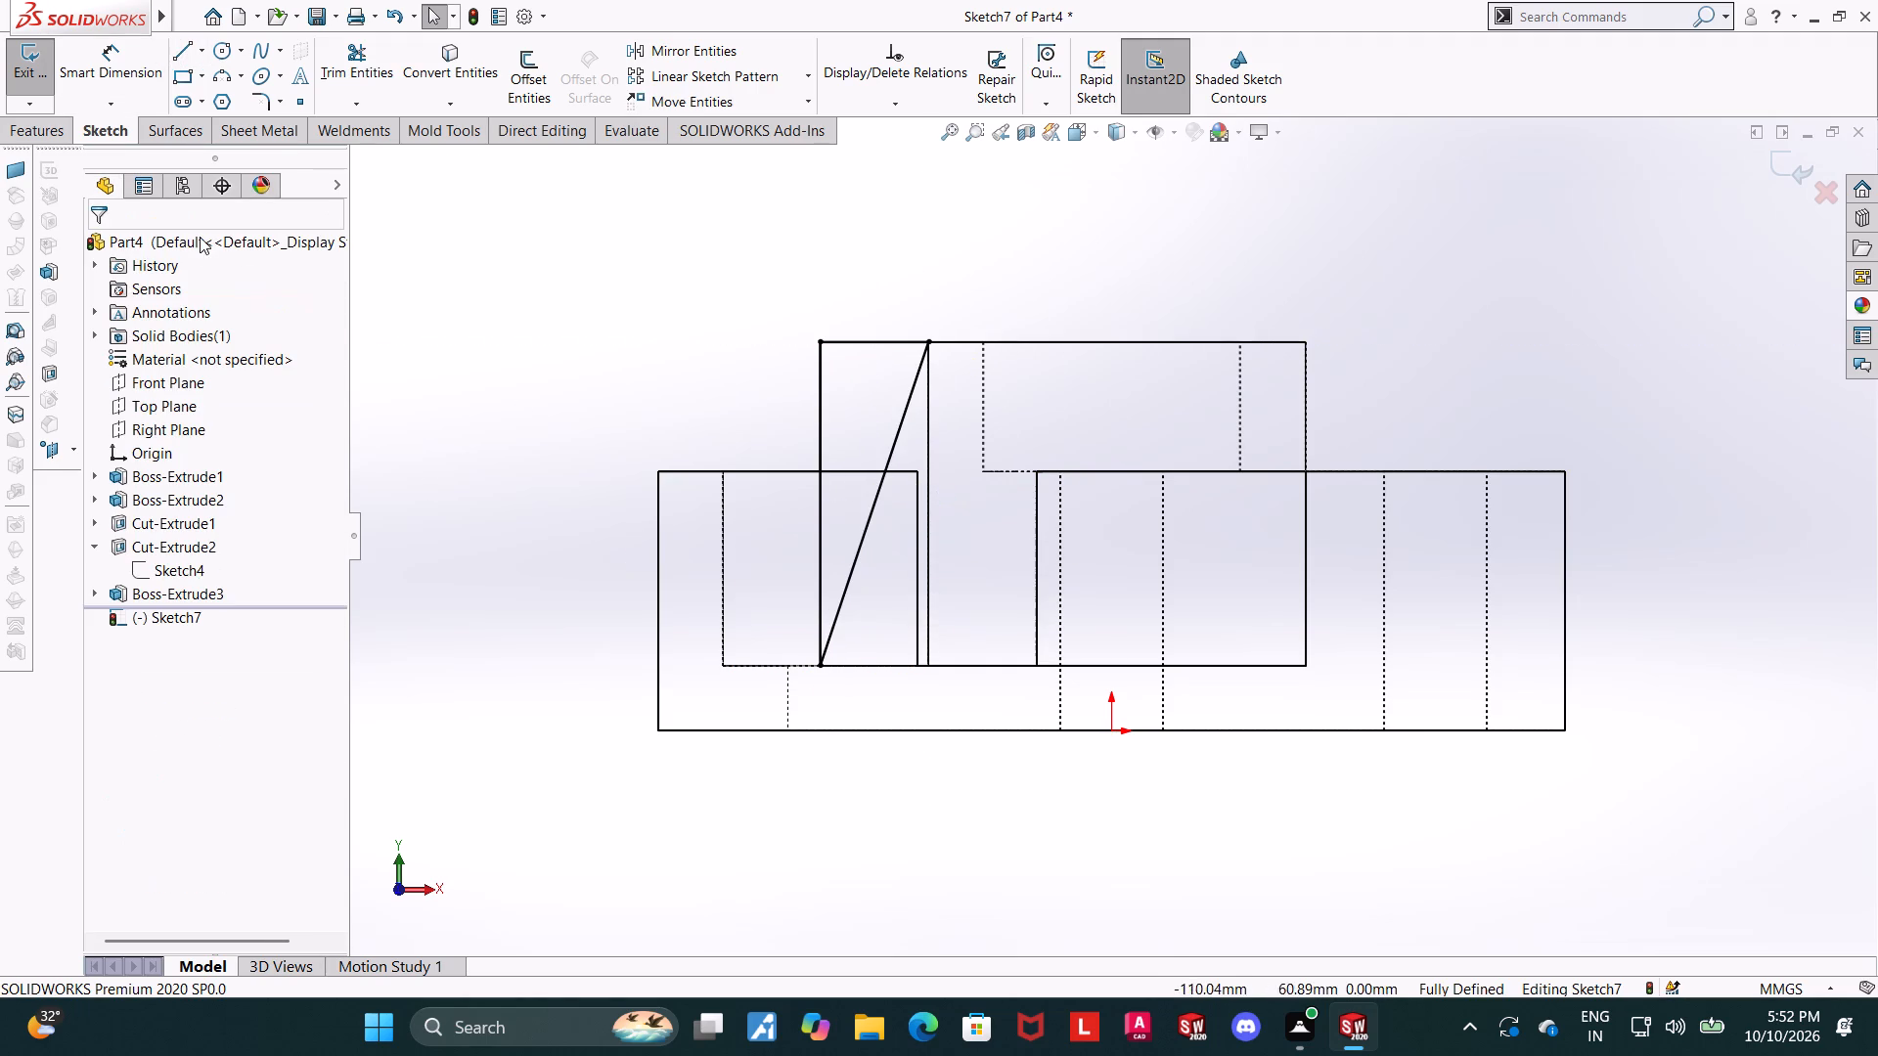
middle_drag(1039, 269, 1058, 358)
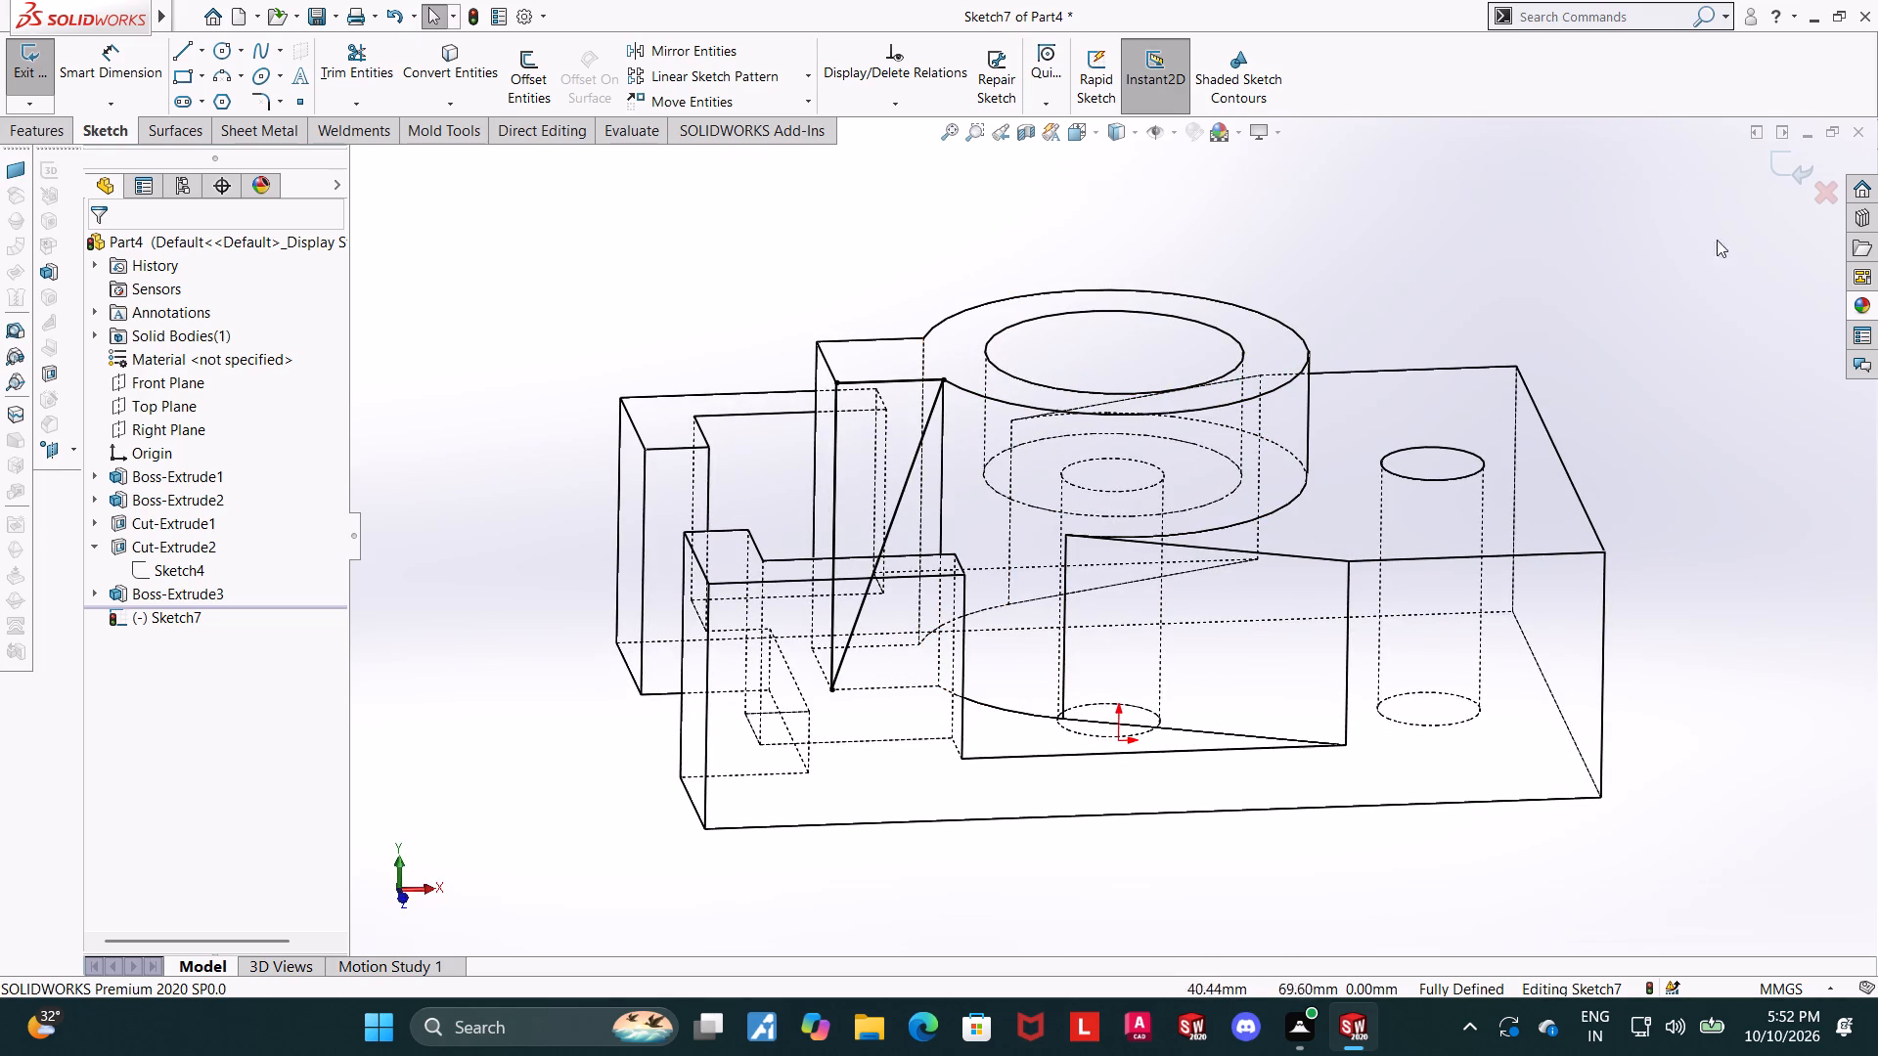
click(1770, 164)
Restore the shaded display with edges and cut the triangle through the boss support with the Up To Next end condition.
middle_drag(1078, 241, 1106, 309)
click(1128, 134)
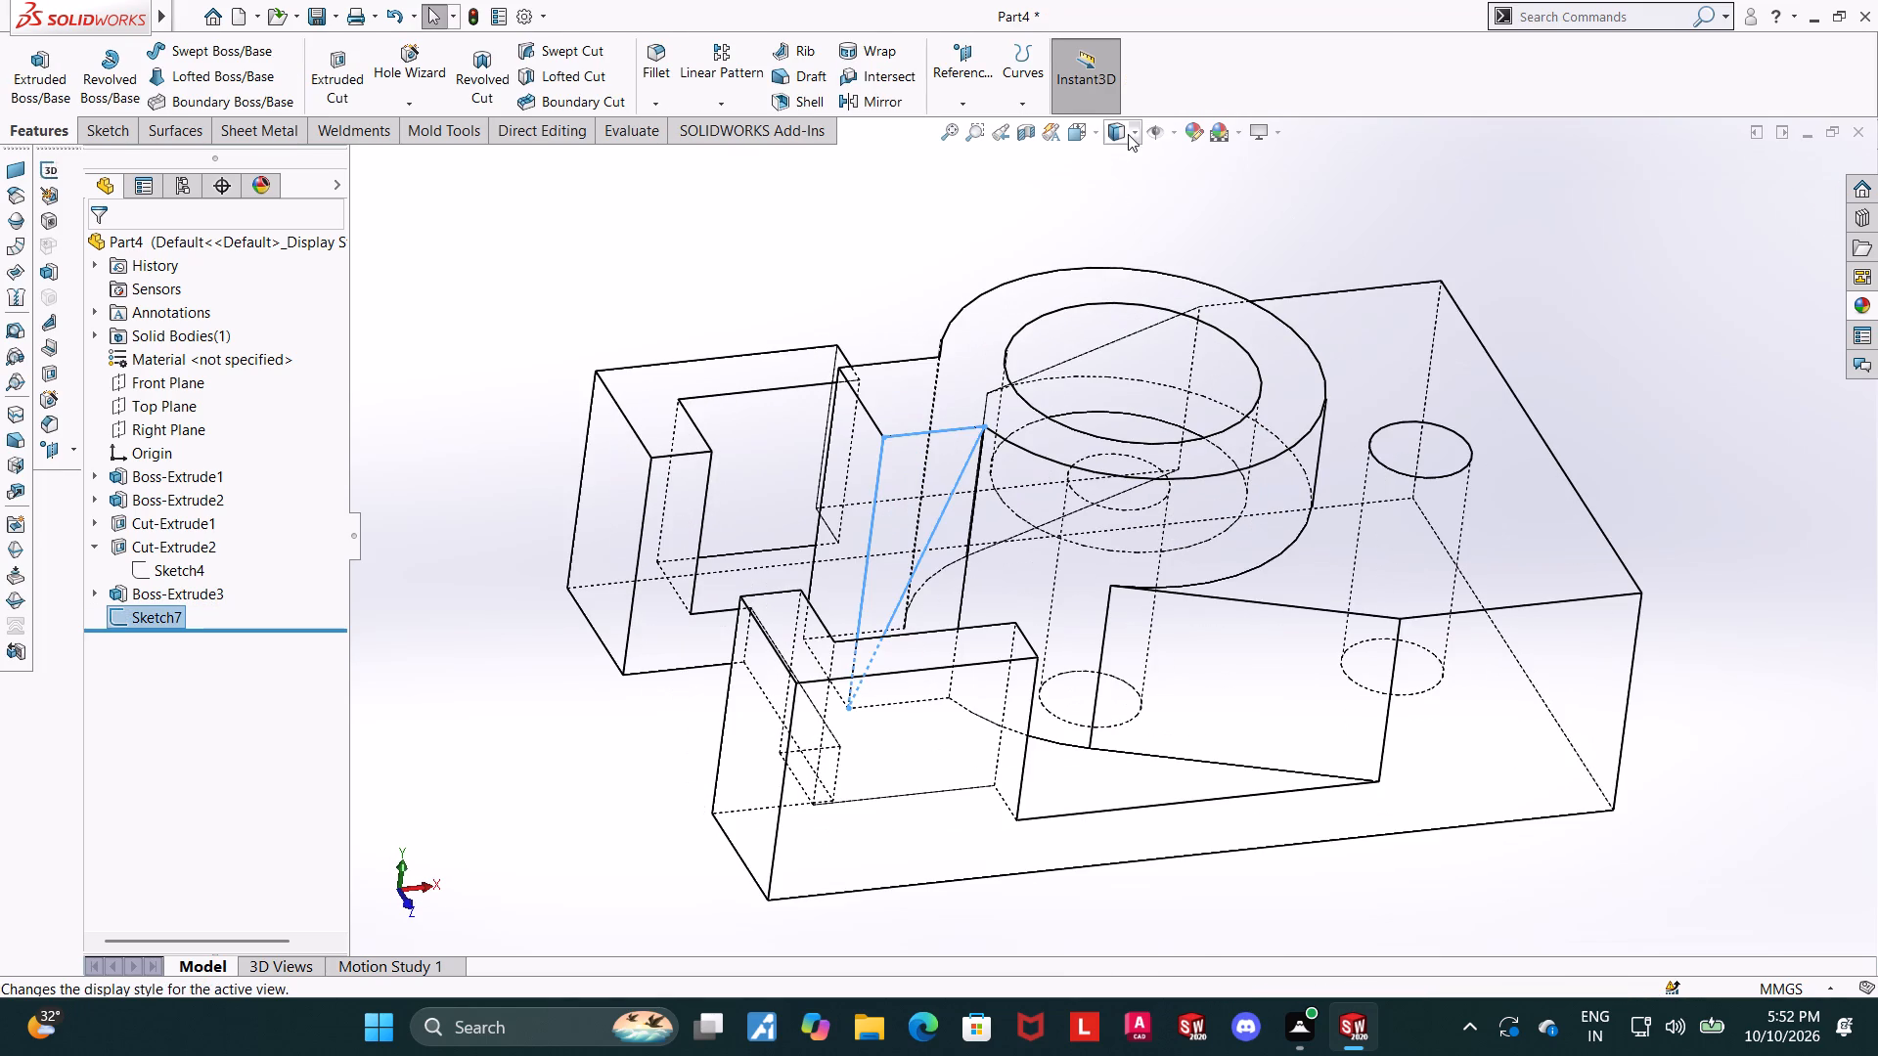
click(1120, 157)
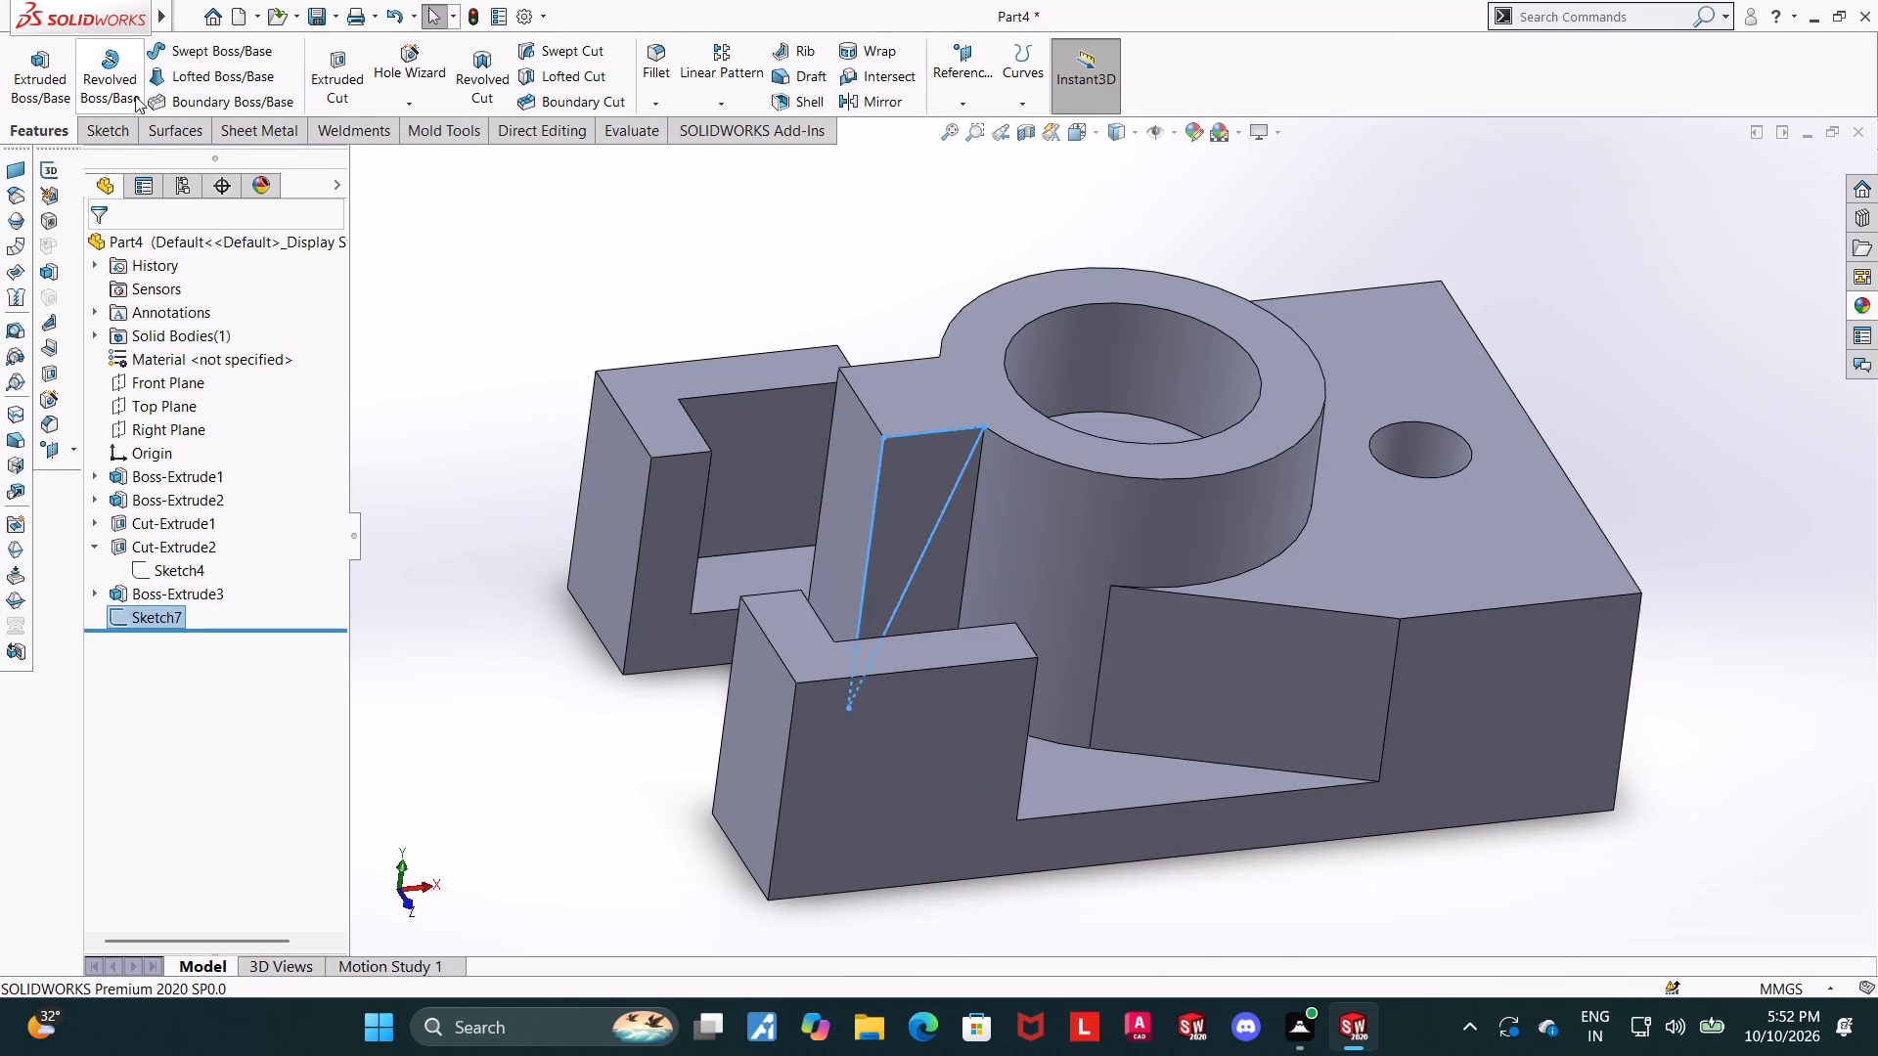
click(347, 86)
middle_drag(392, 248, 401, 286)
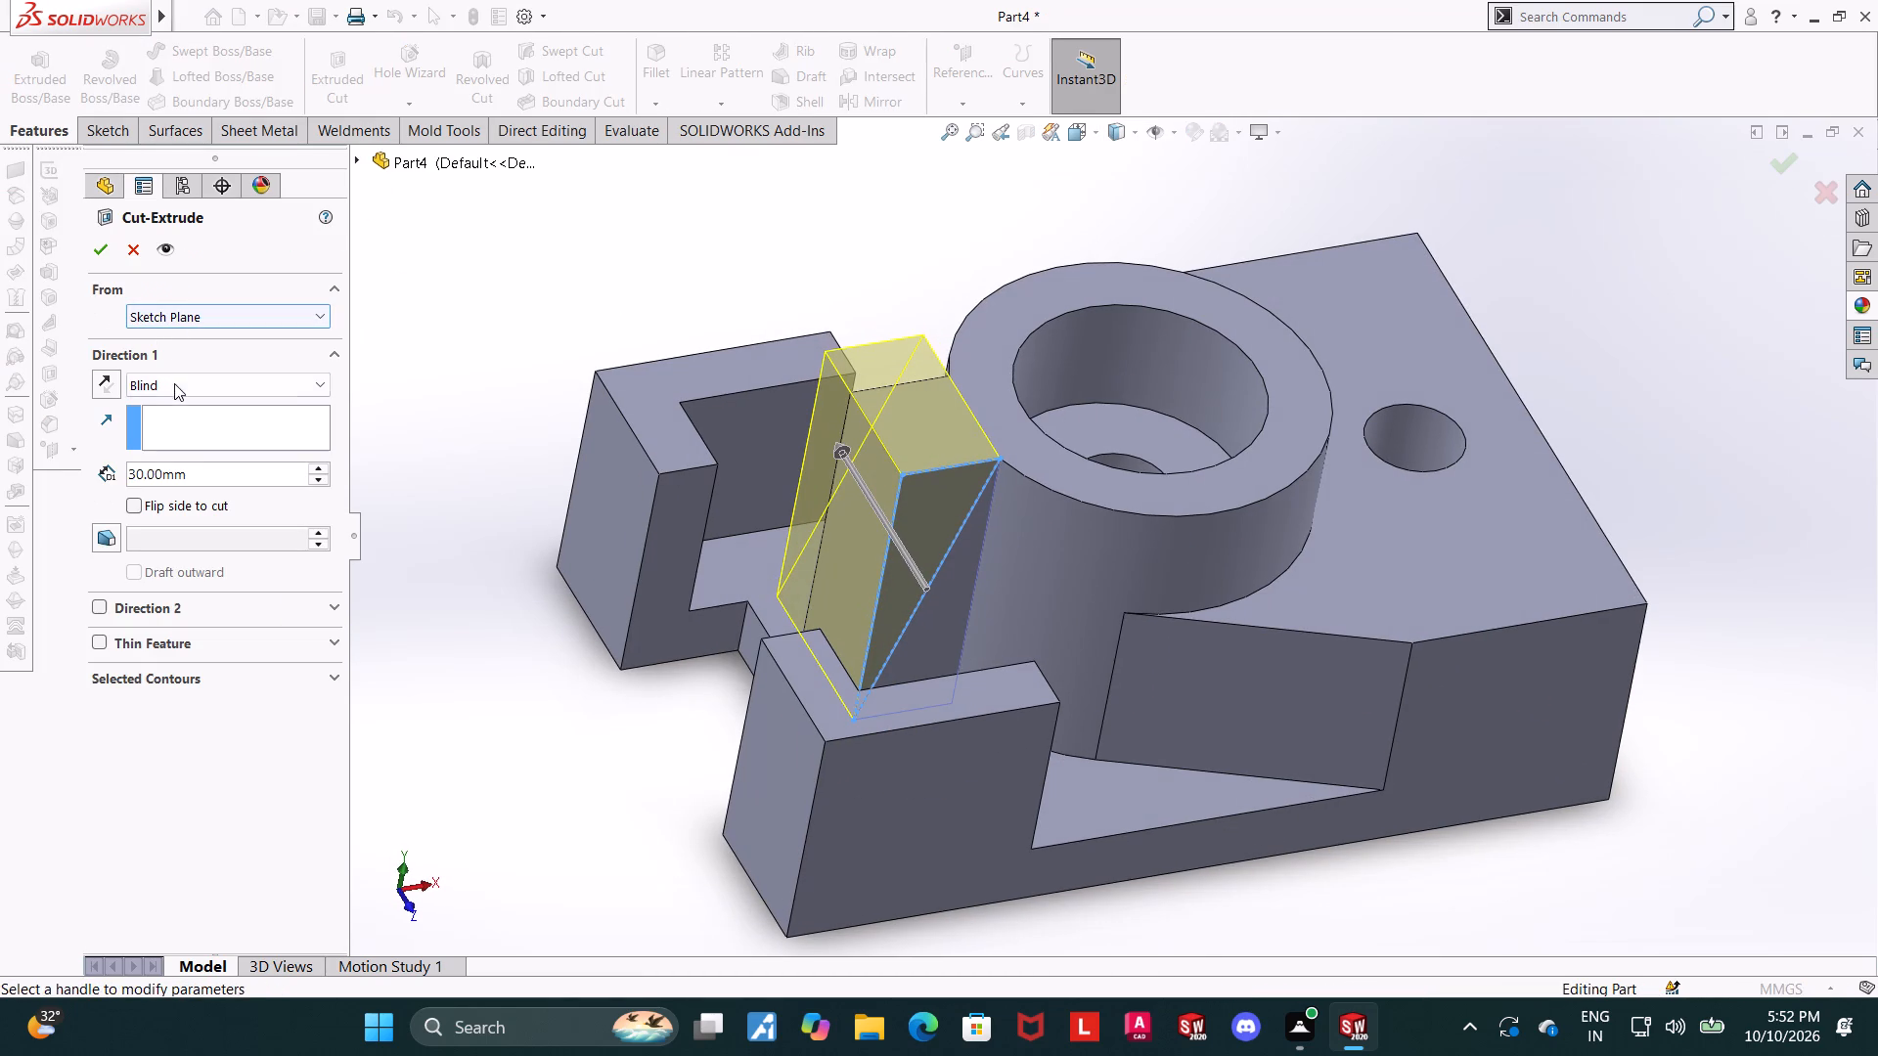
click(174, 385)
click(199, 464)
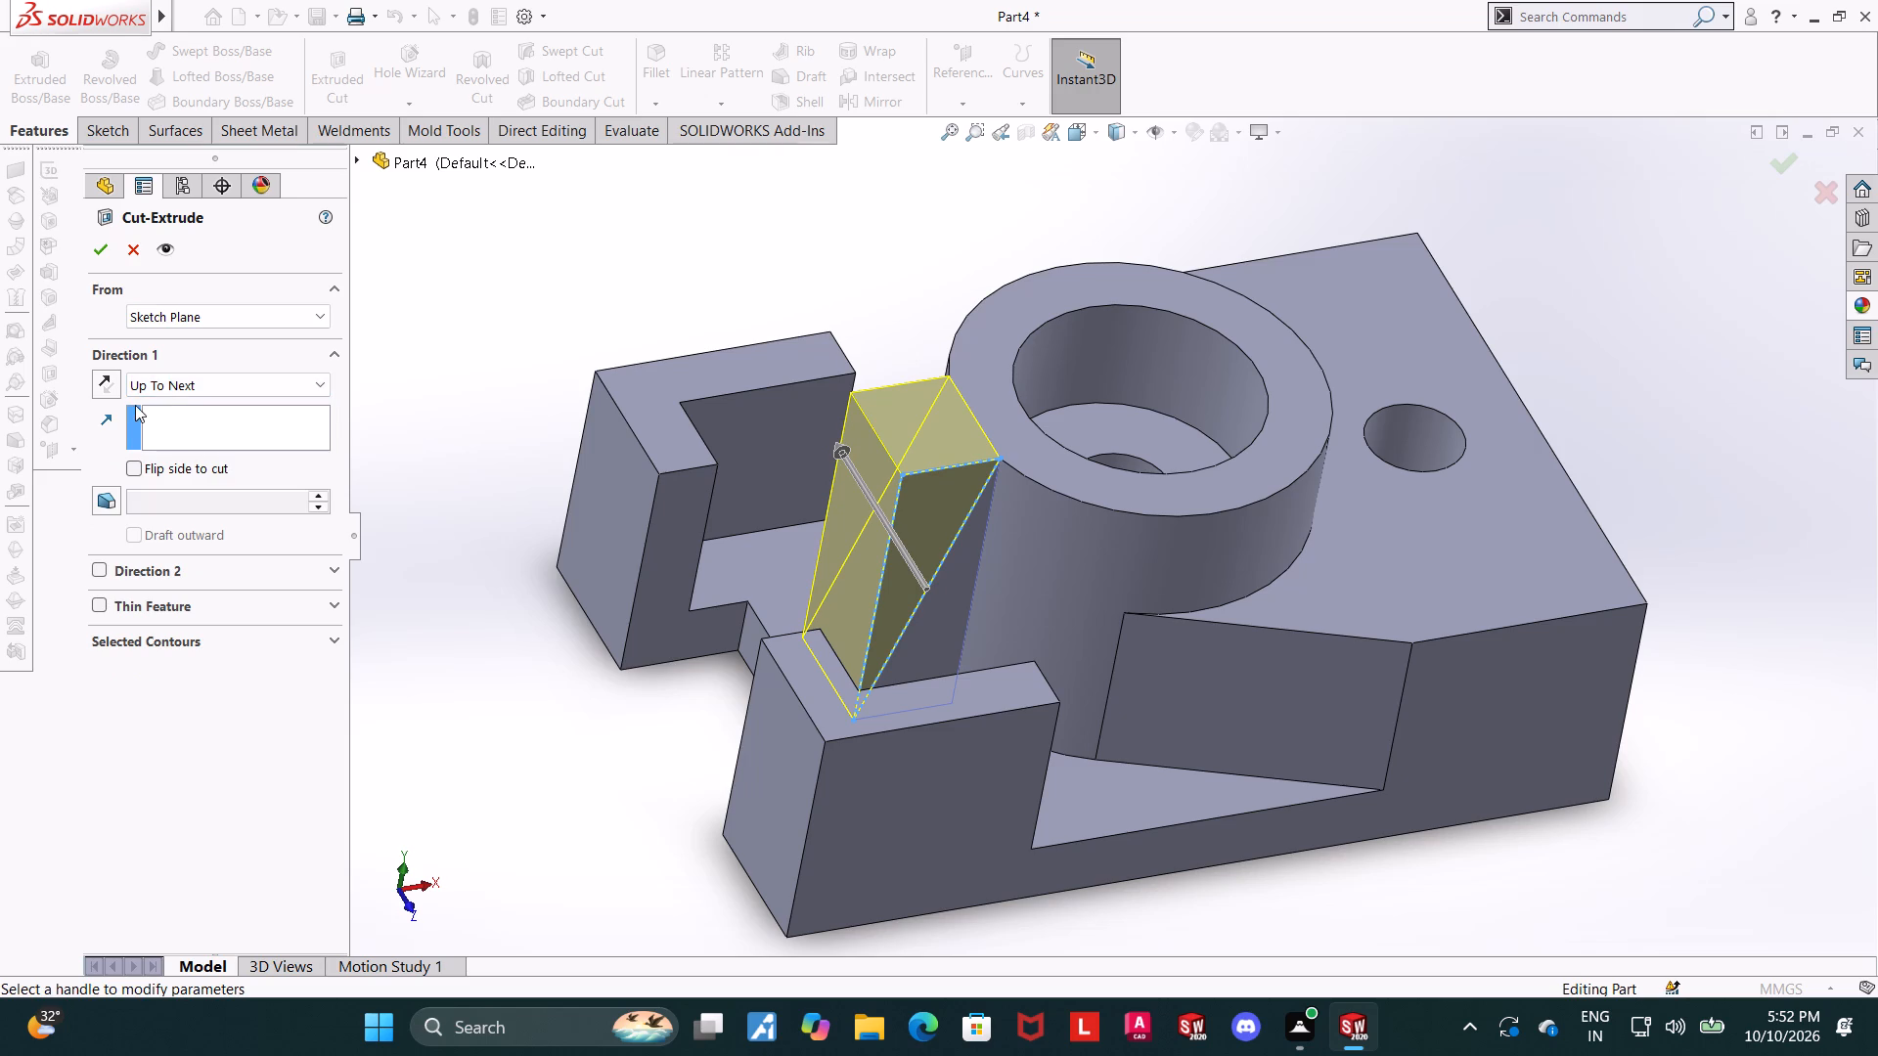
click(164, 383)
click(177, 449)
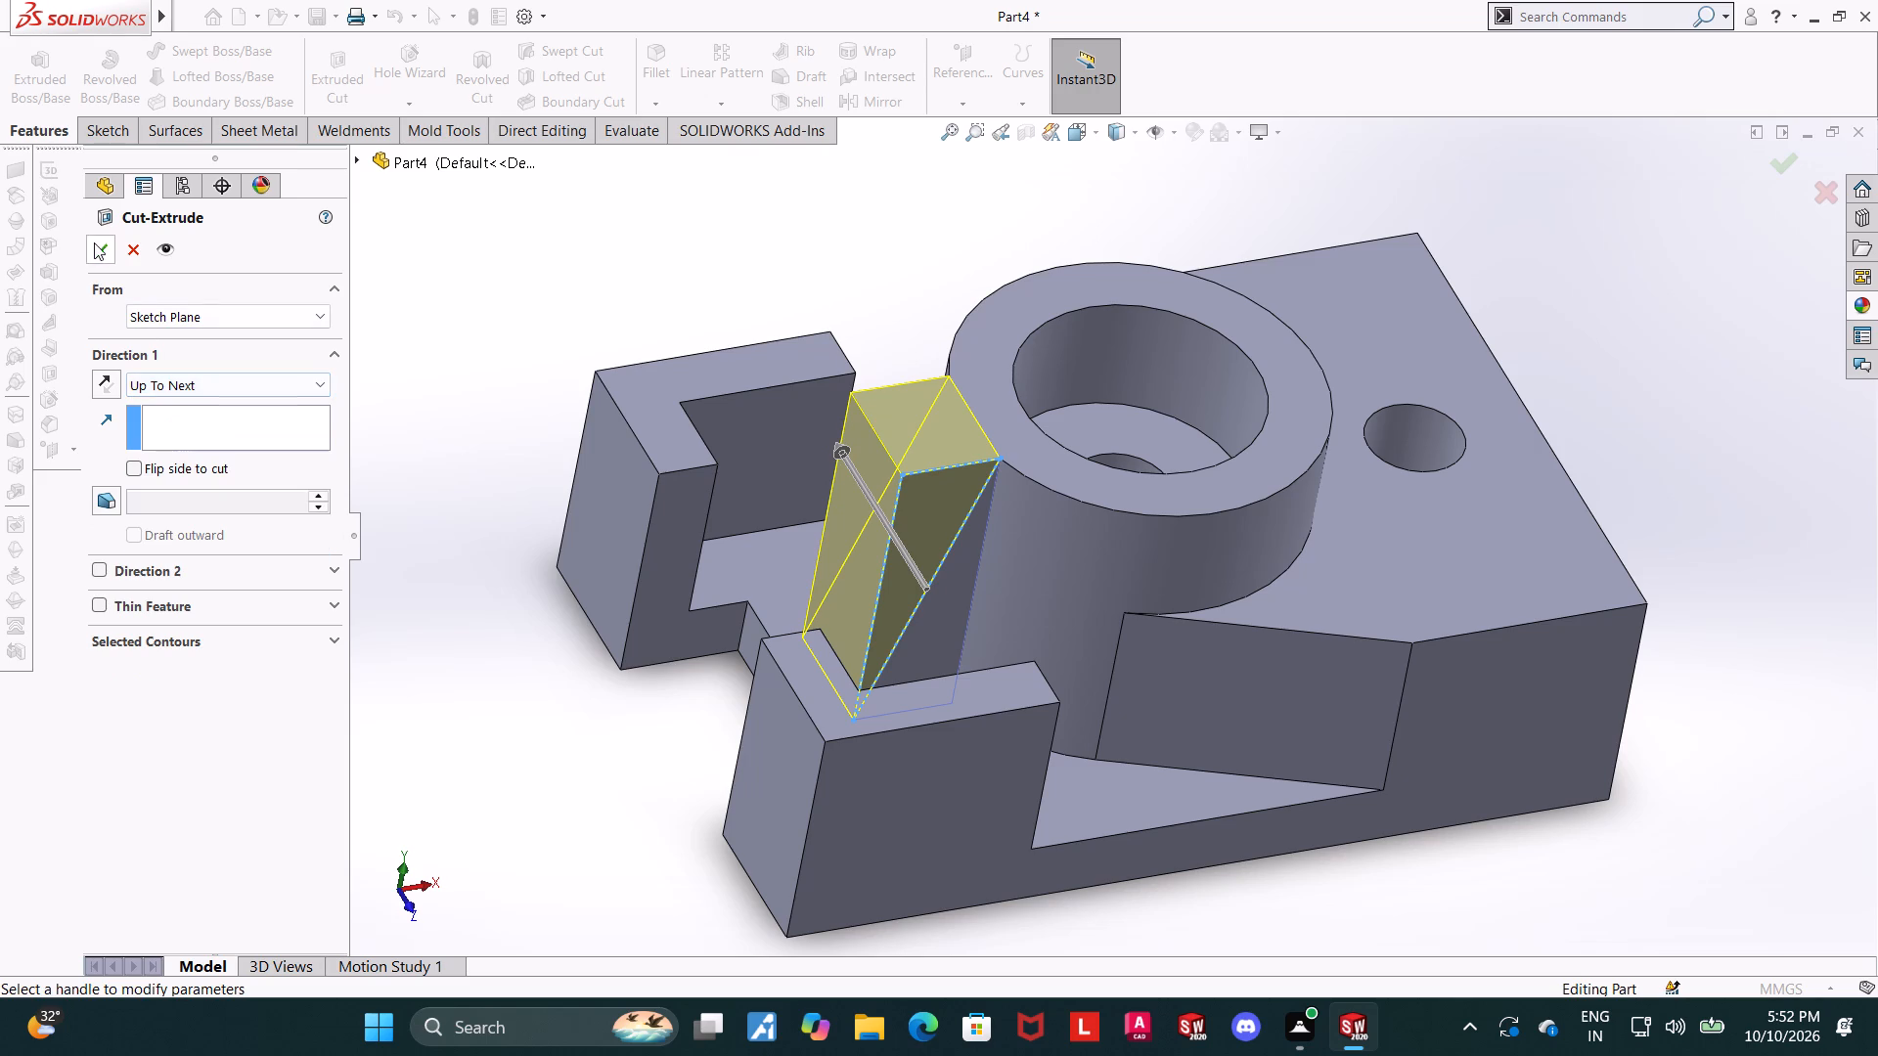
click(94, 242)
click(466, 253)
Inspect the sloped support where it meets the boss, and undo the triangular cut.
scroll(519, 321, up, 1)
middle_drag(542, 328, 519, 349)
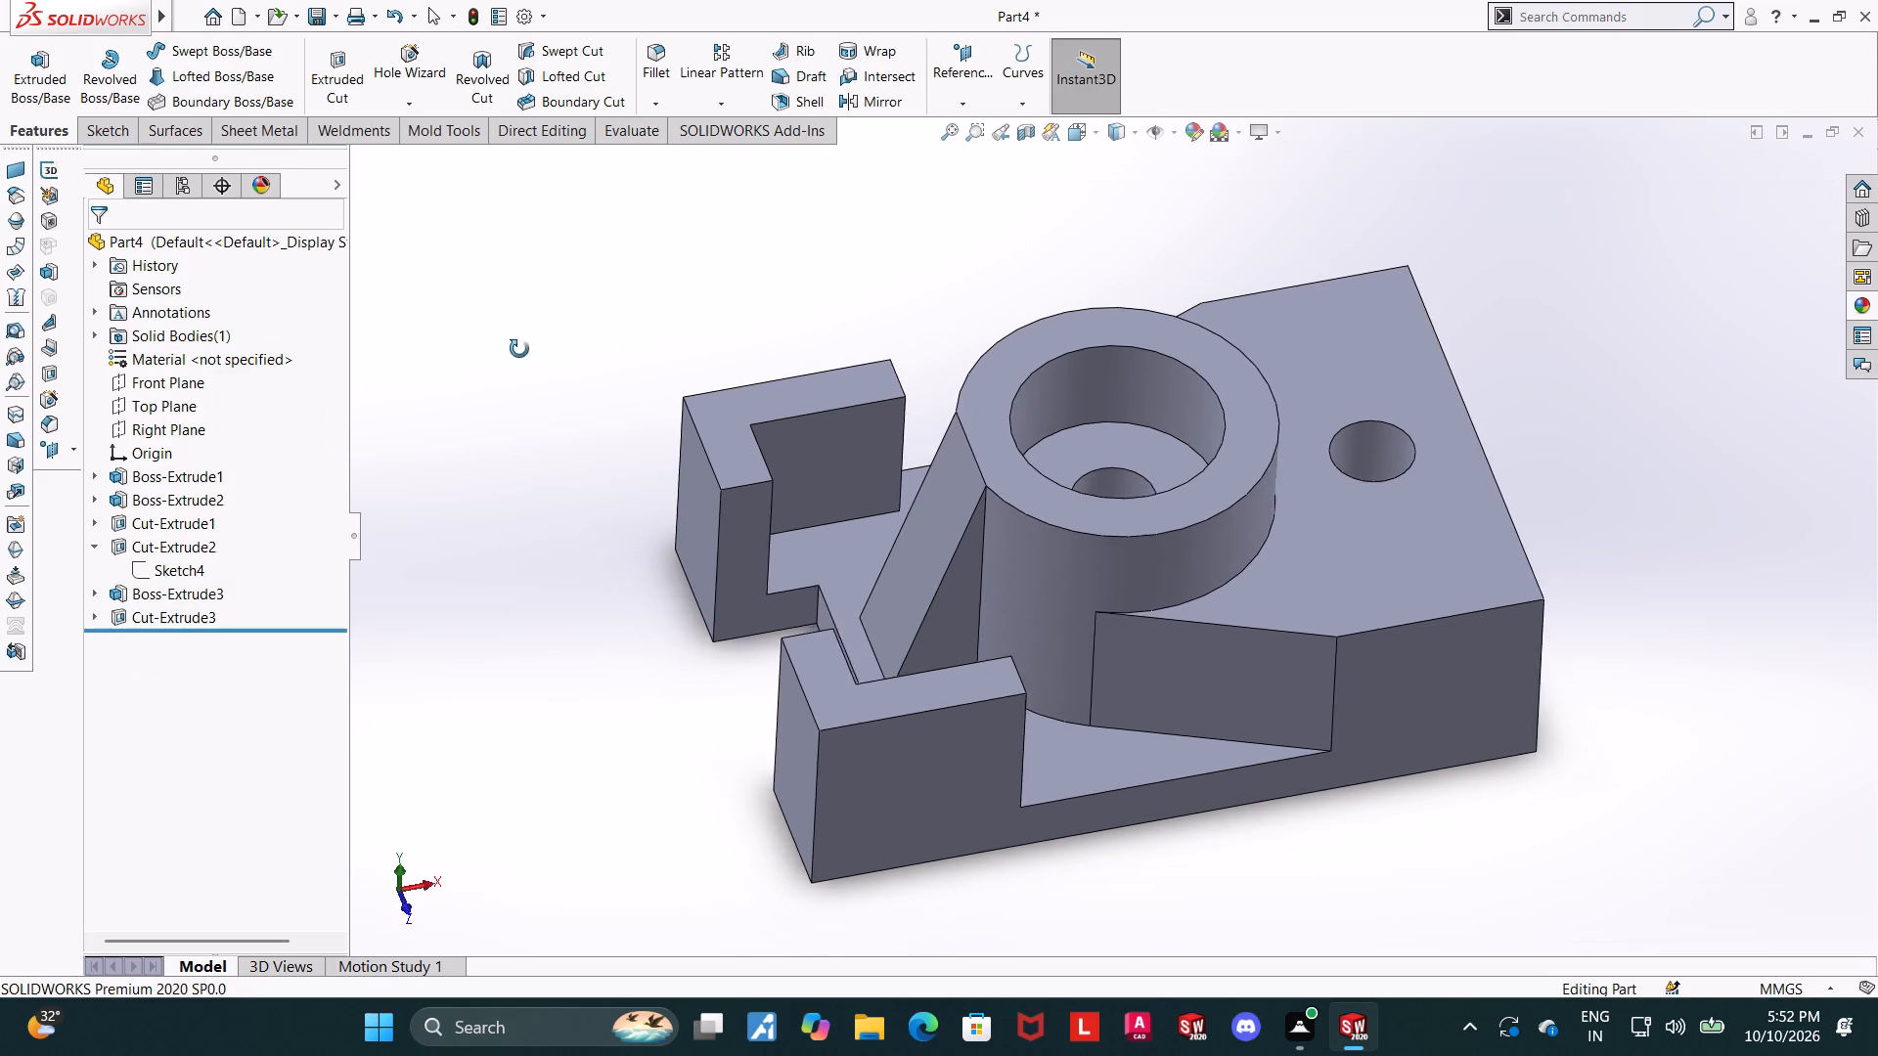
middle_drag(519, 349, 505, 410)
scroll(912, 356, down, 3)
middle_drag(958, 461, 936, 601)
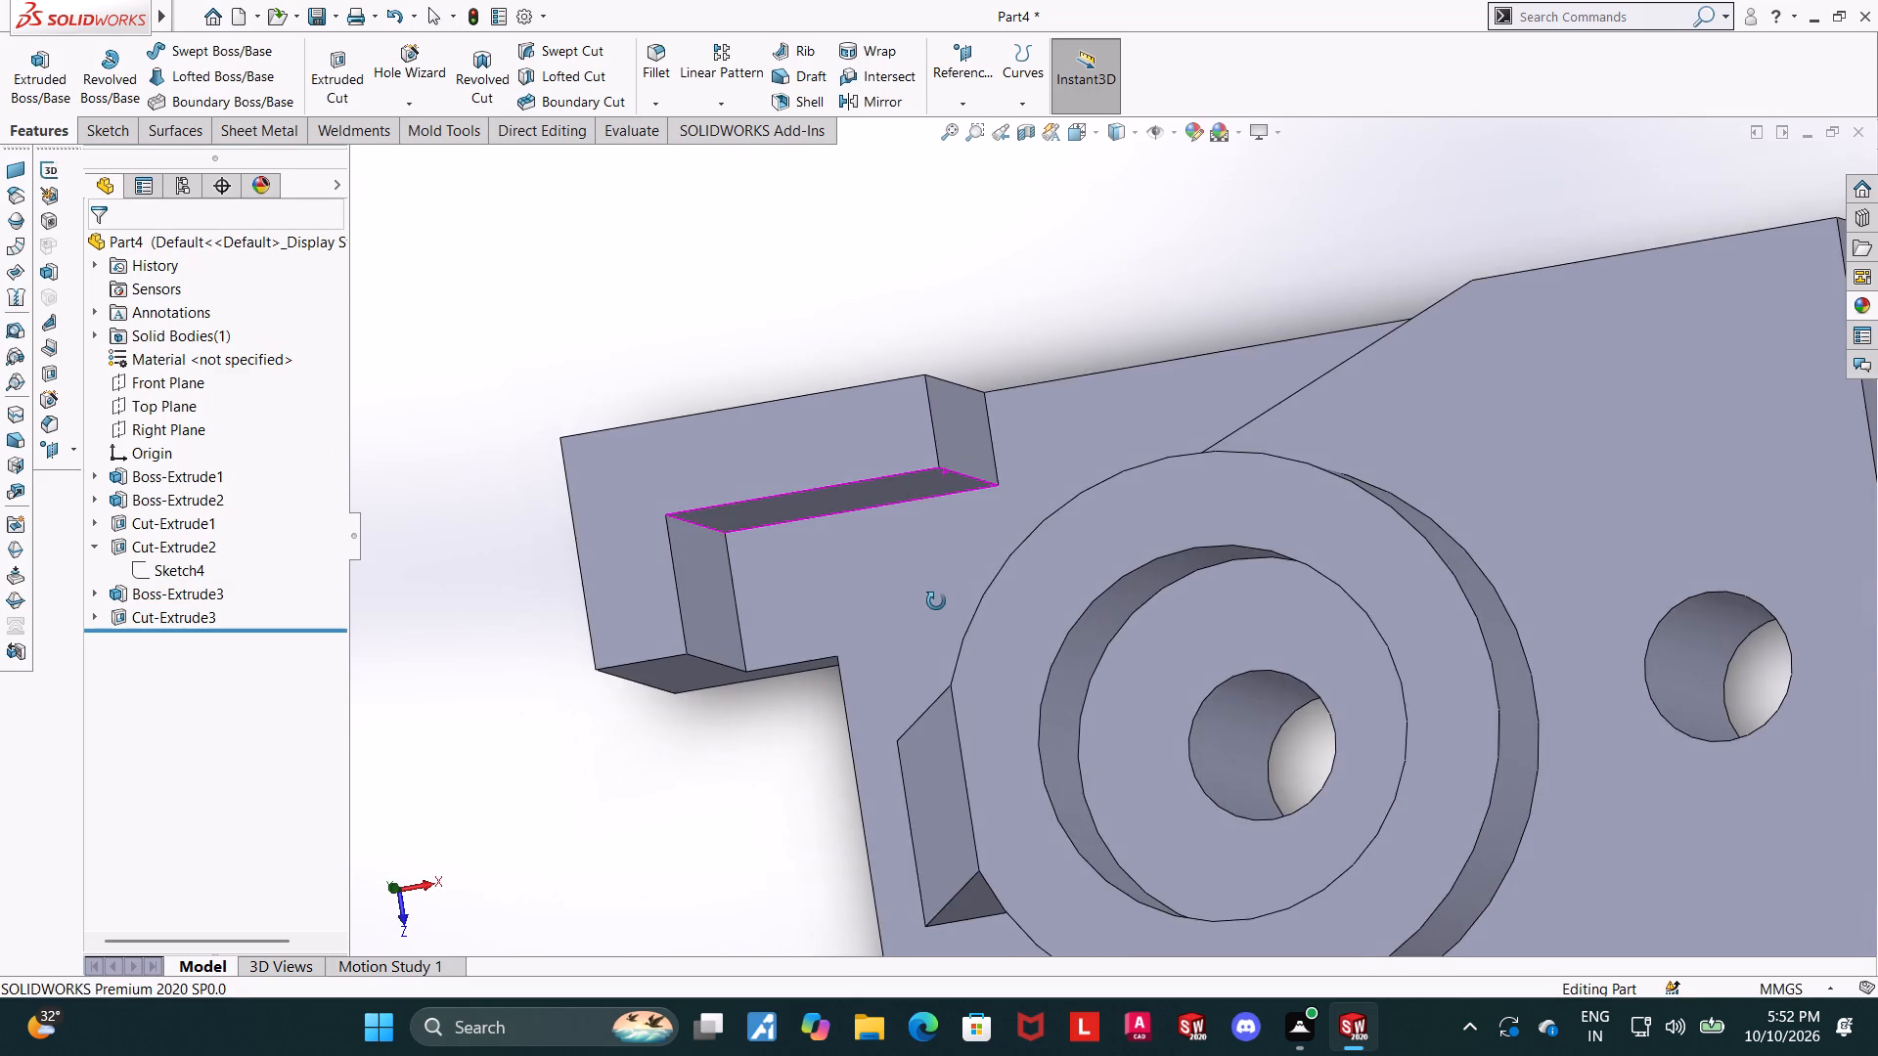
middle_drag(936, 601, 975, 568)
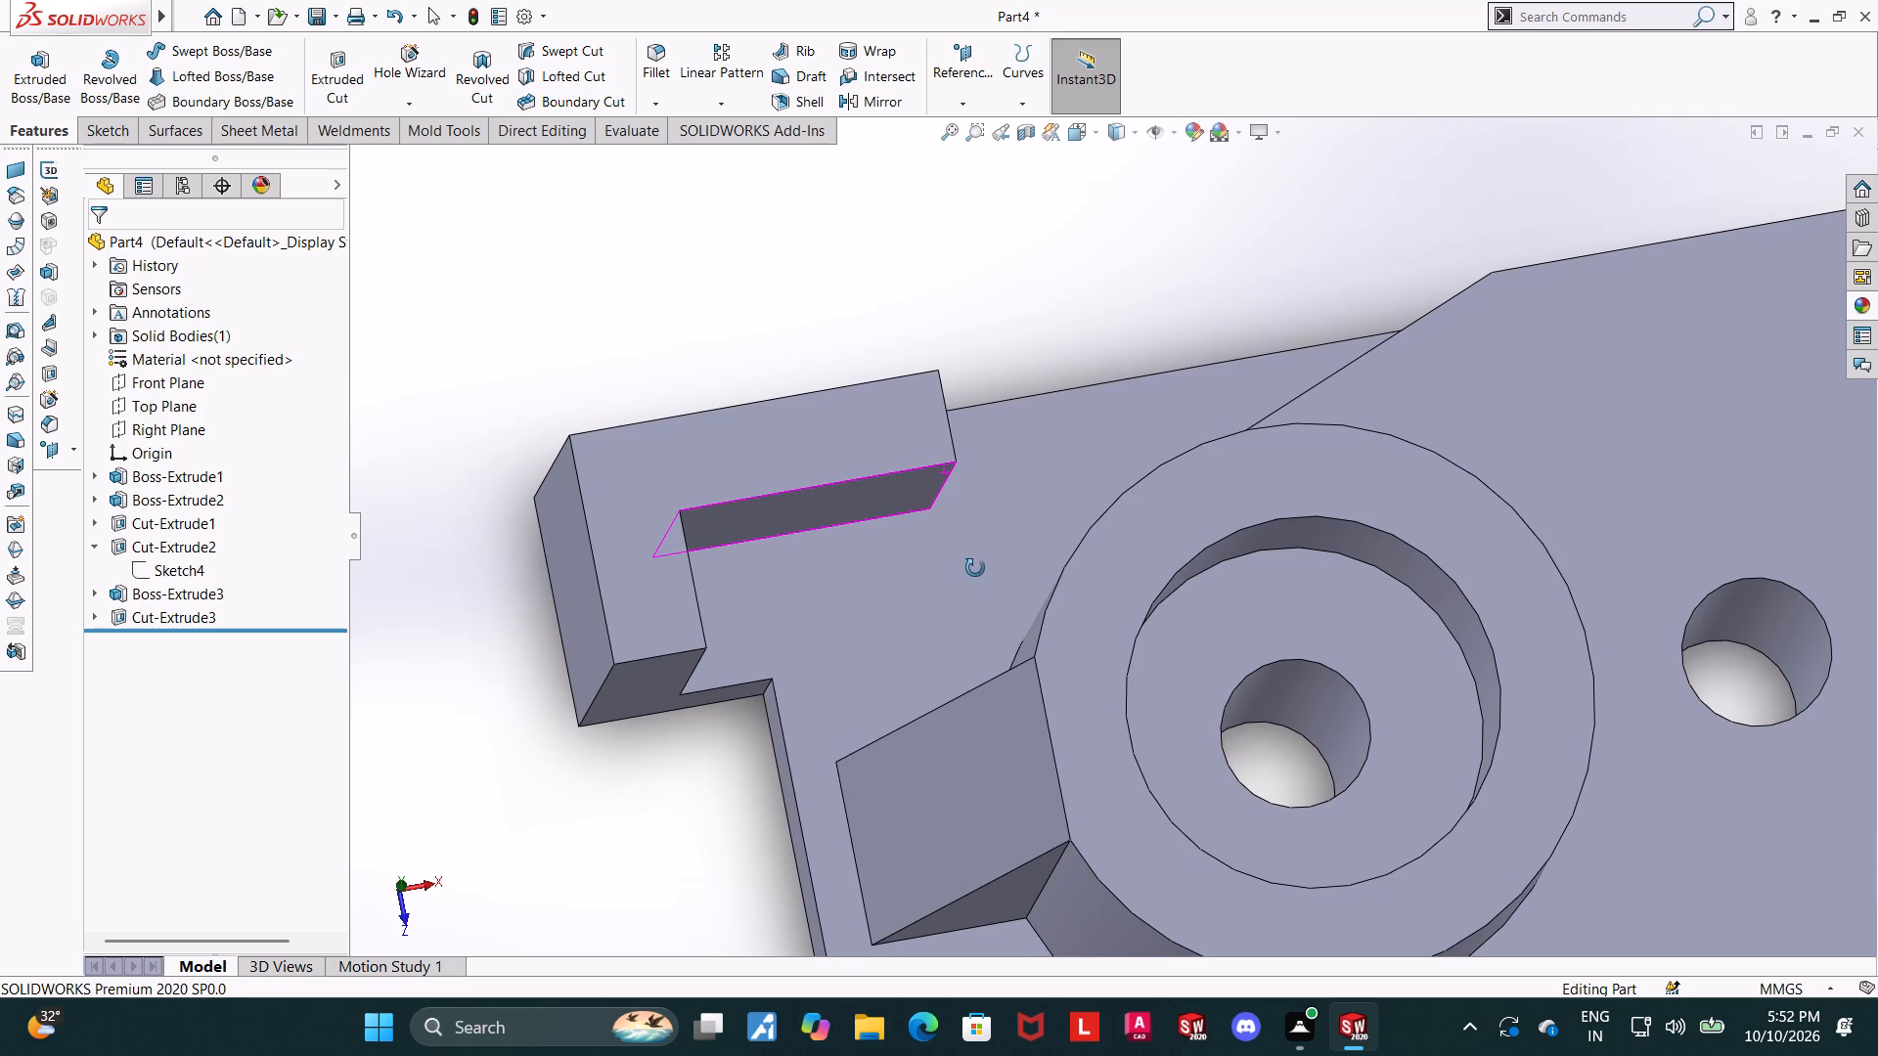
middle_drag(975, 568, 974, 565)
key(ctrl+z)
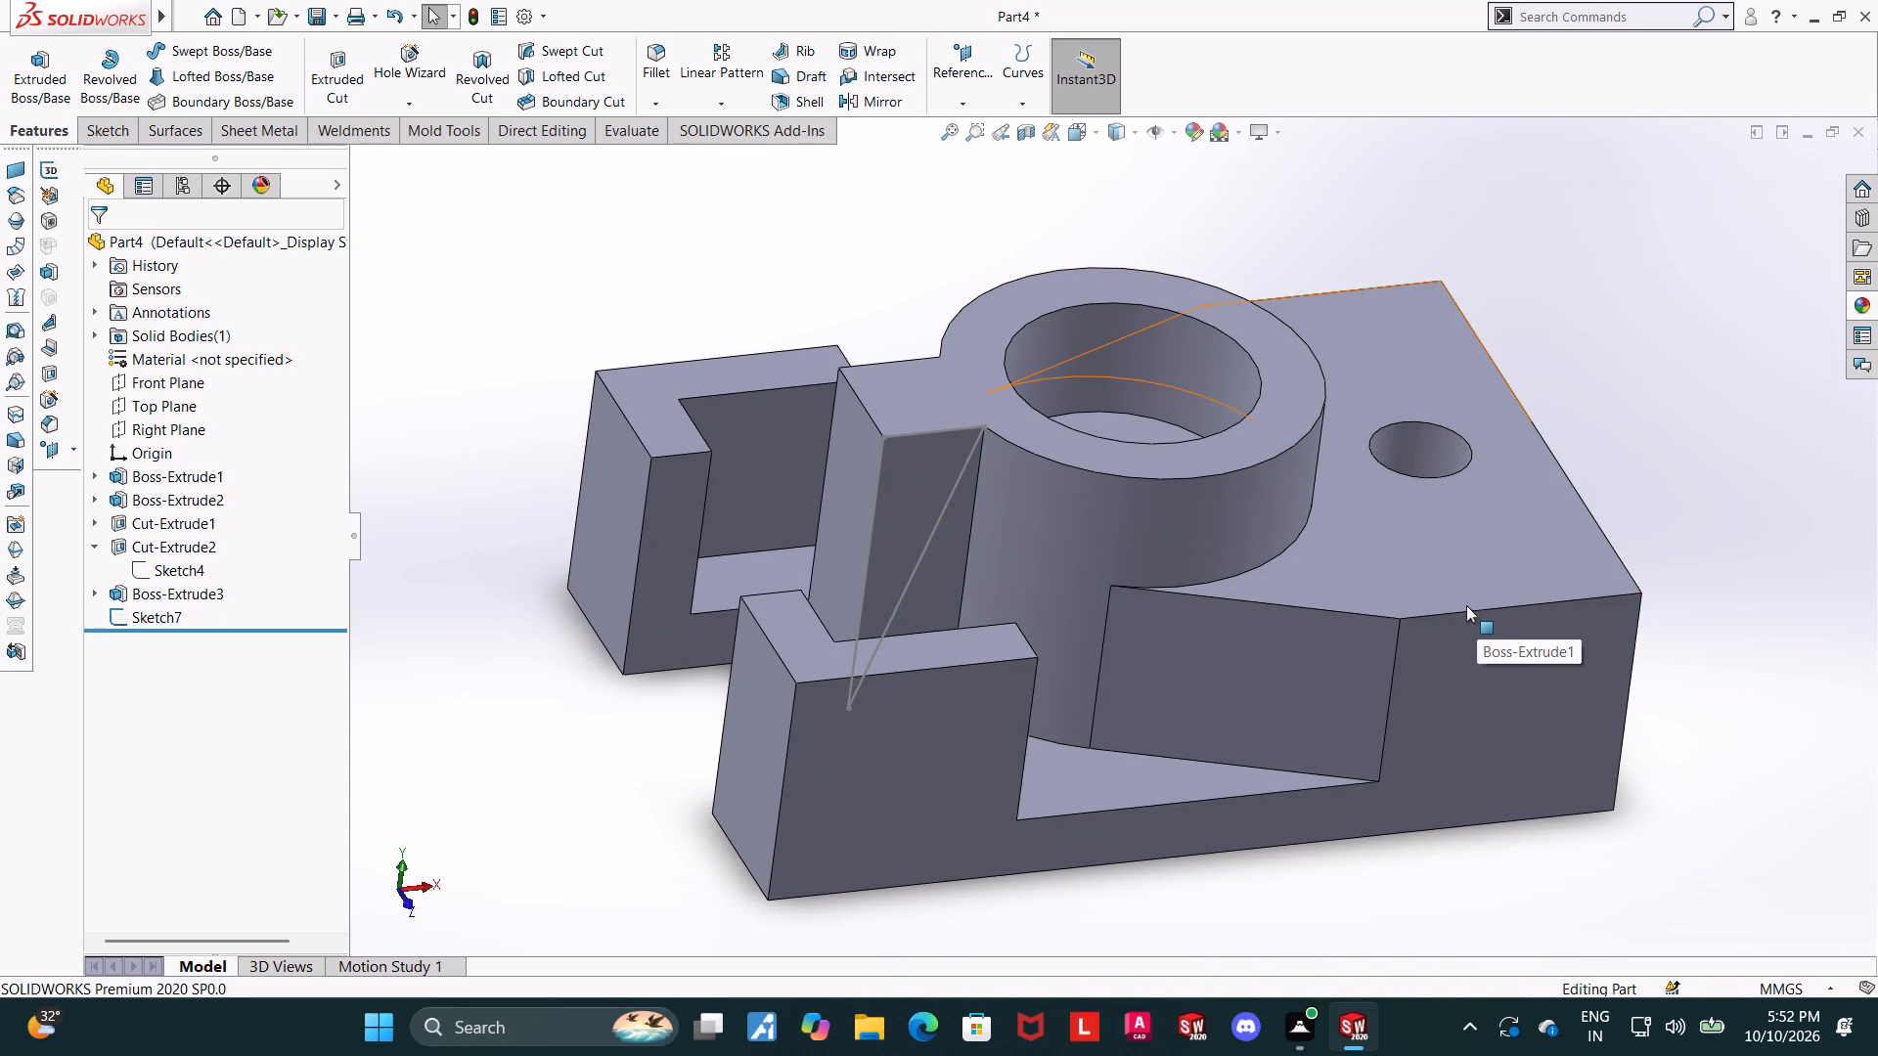
Examine the boss support, its triangle sketch and the ring boss from several angles.
scroll(1368, 604, up, 2)
middle_drag(1297, 589, 1165, 508)
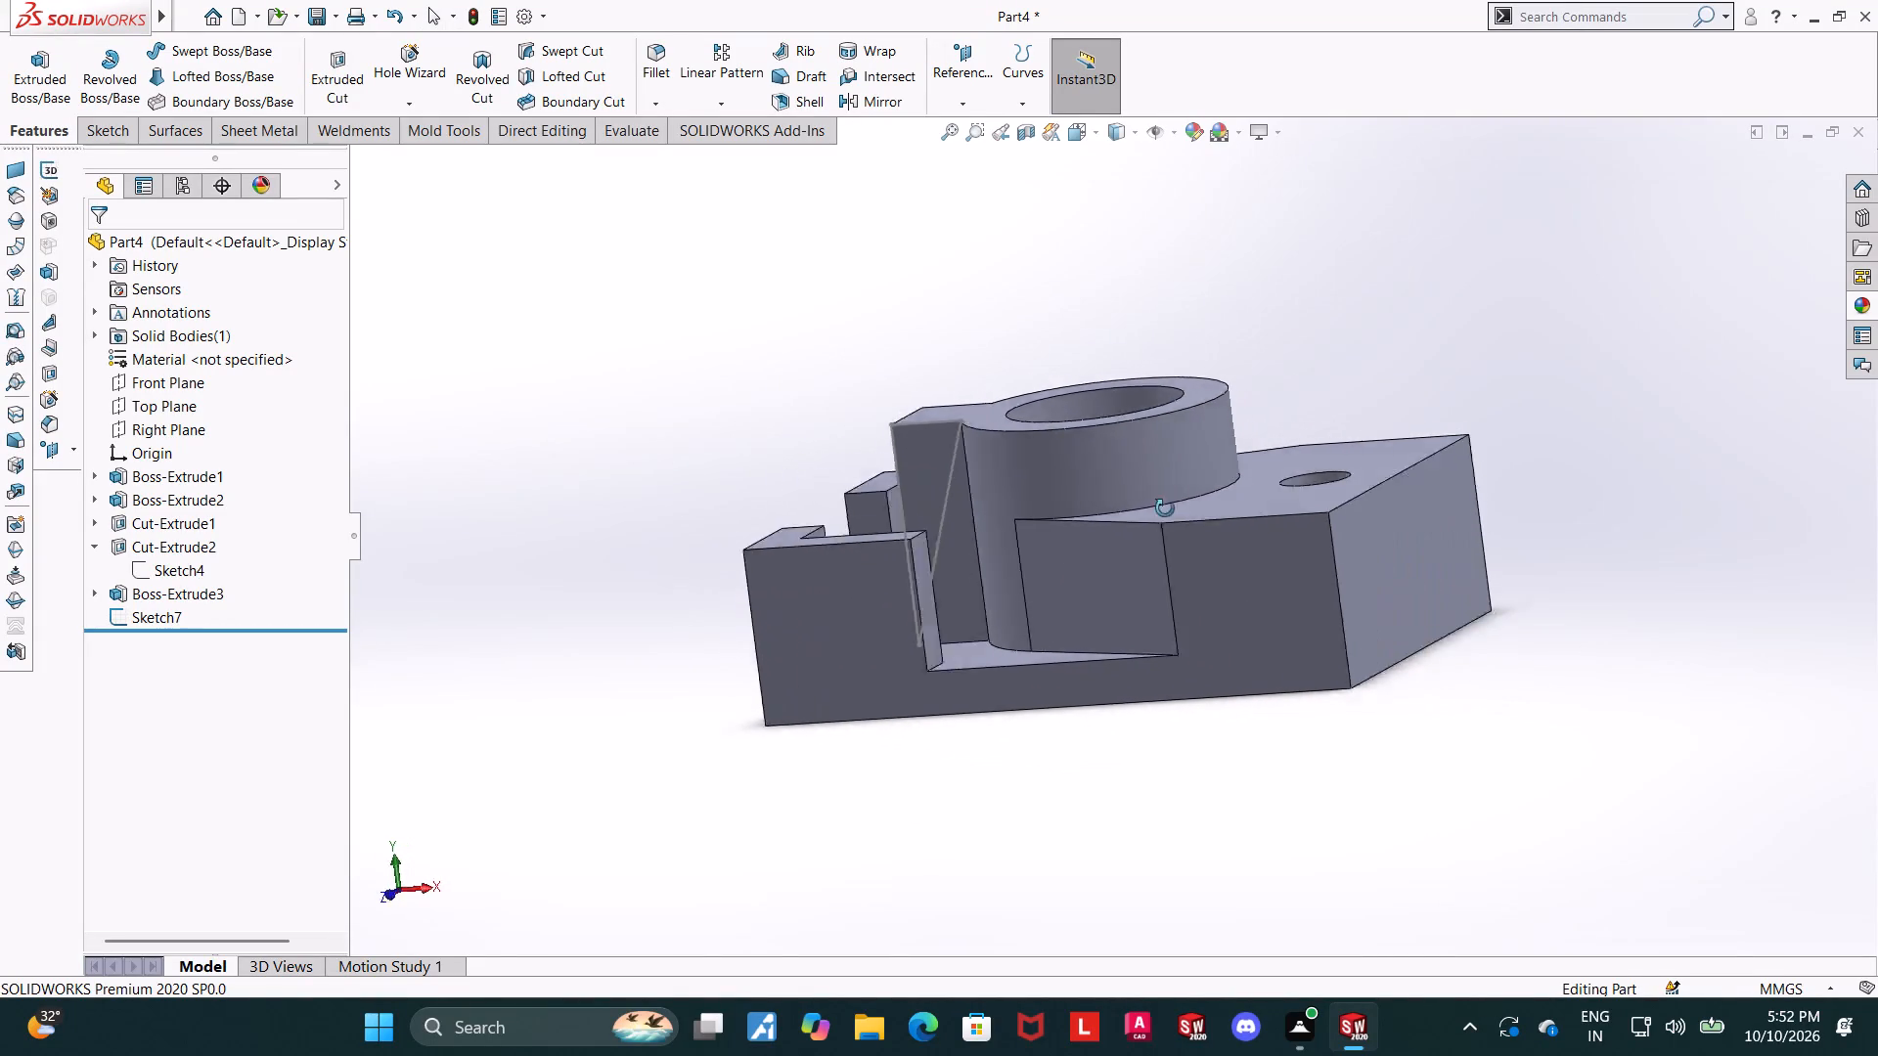
middle_drag(1165, 508, 1230, 512)
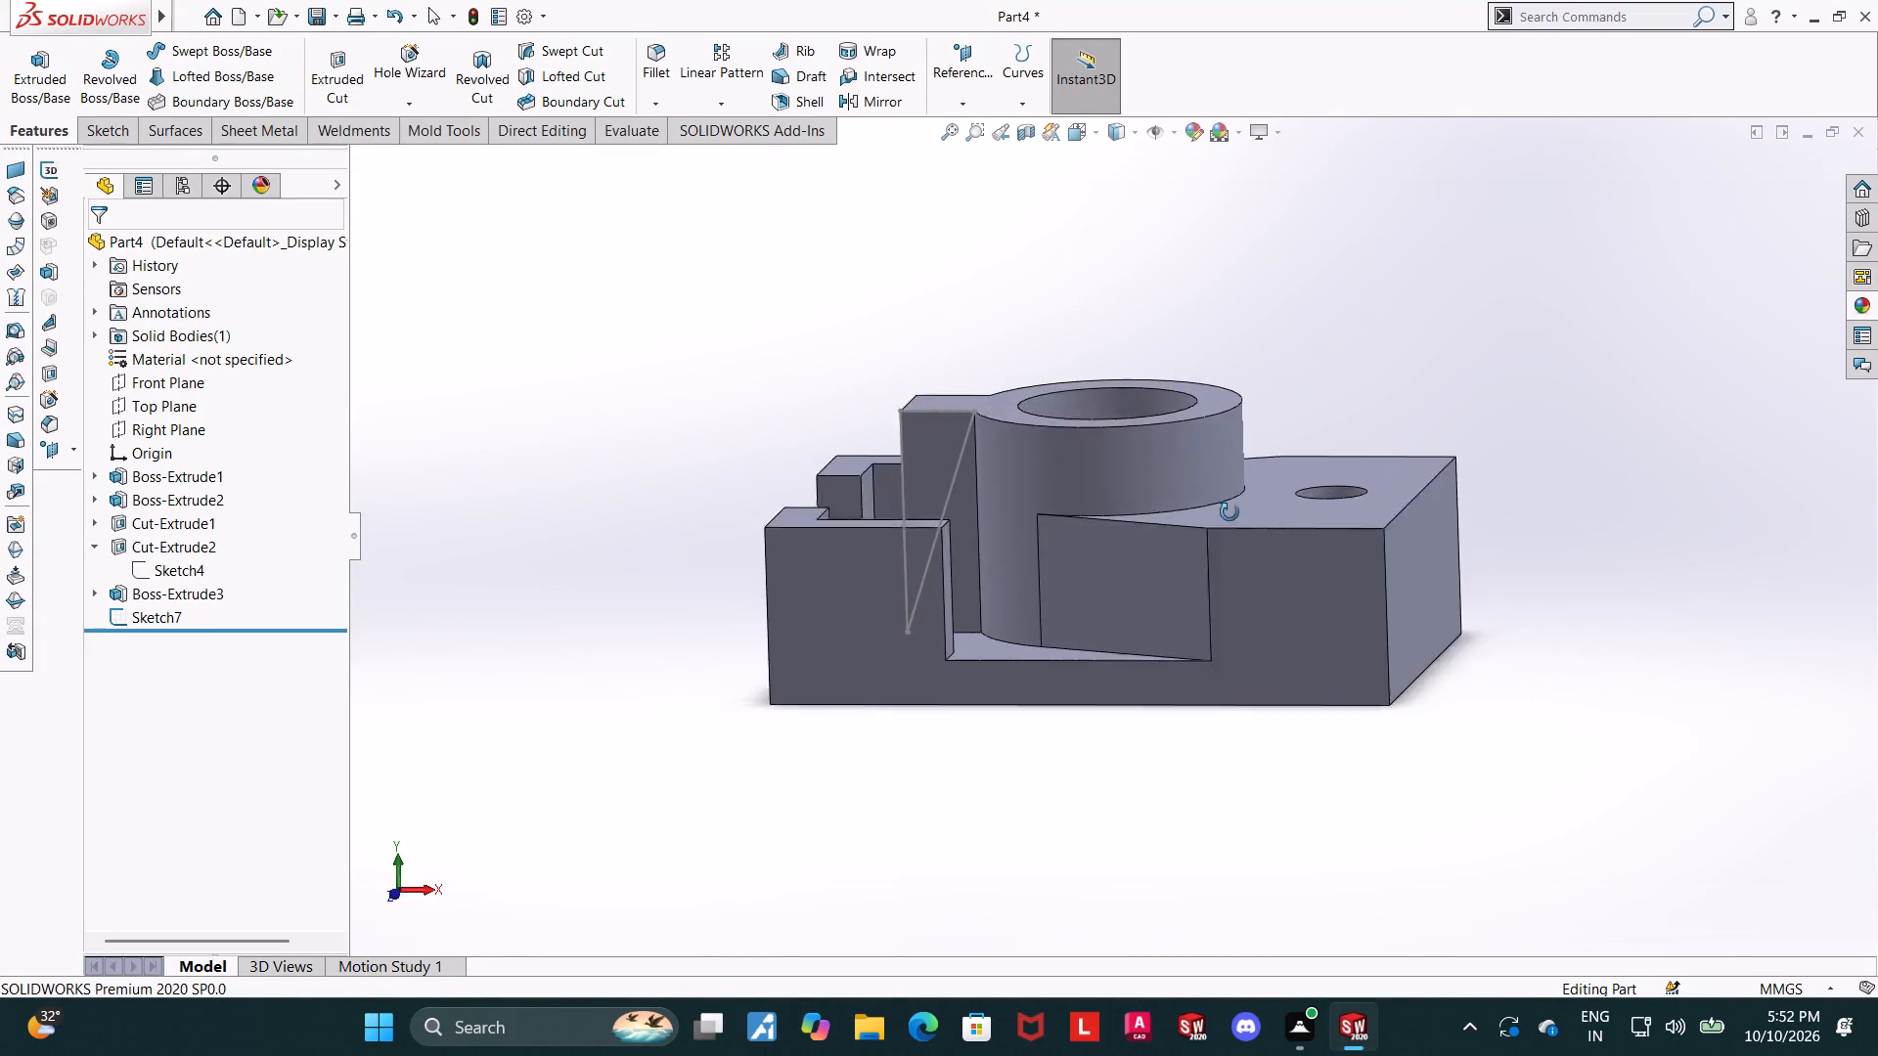
middle_drag(1230, 512, 1345, 477)
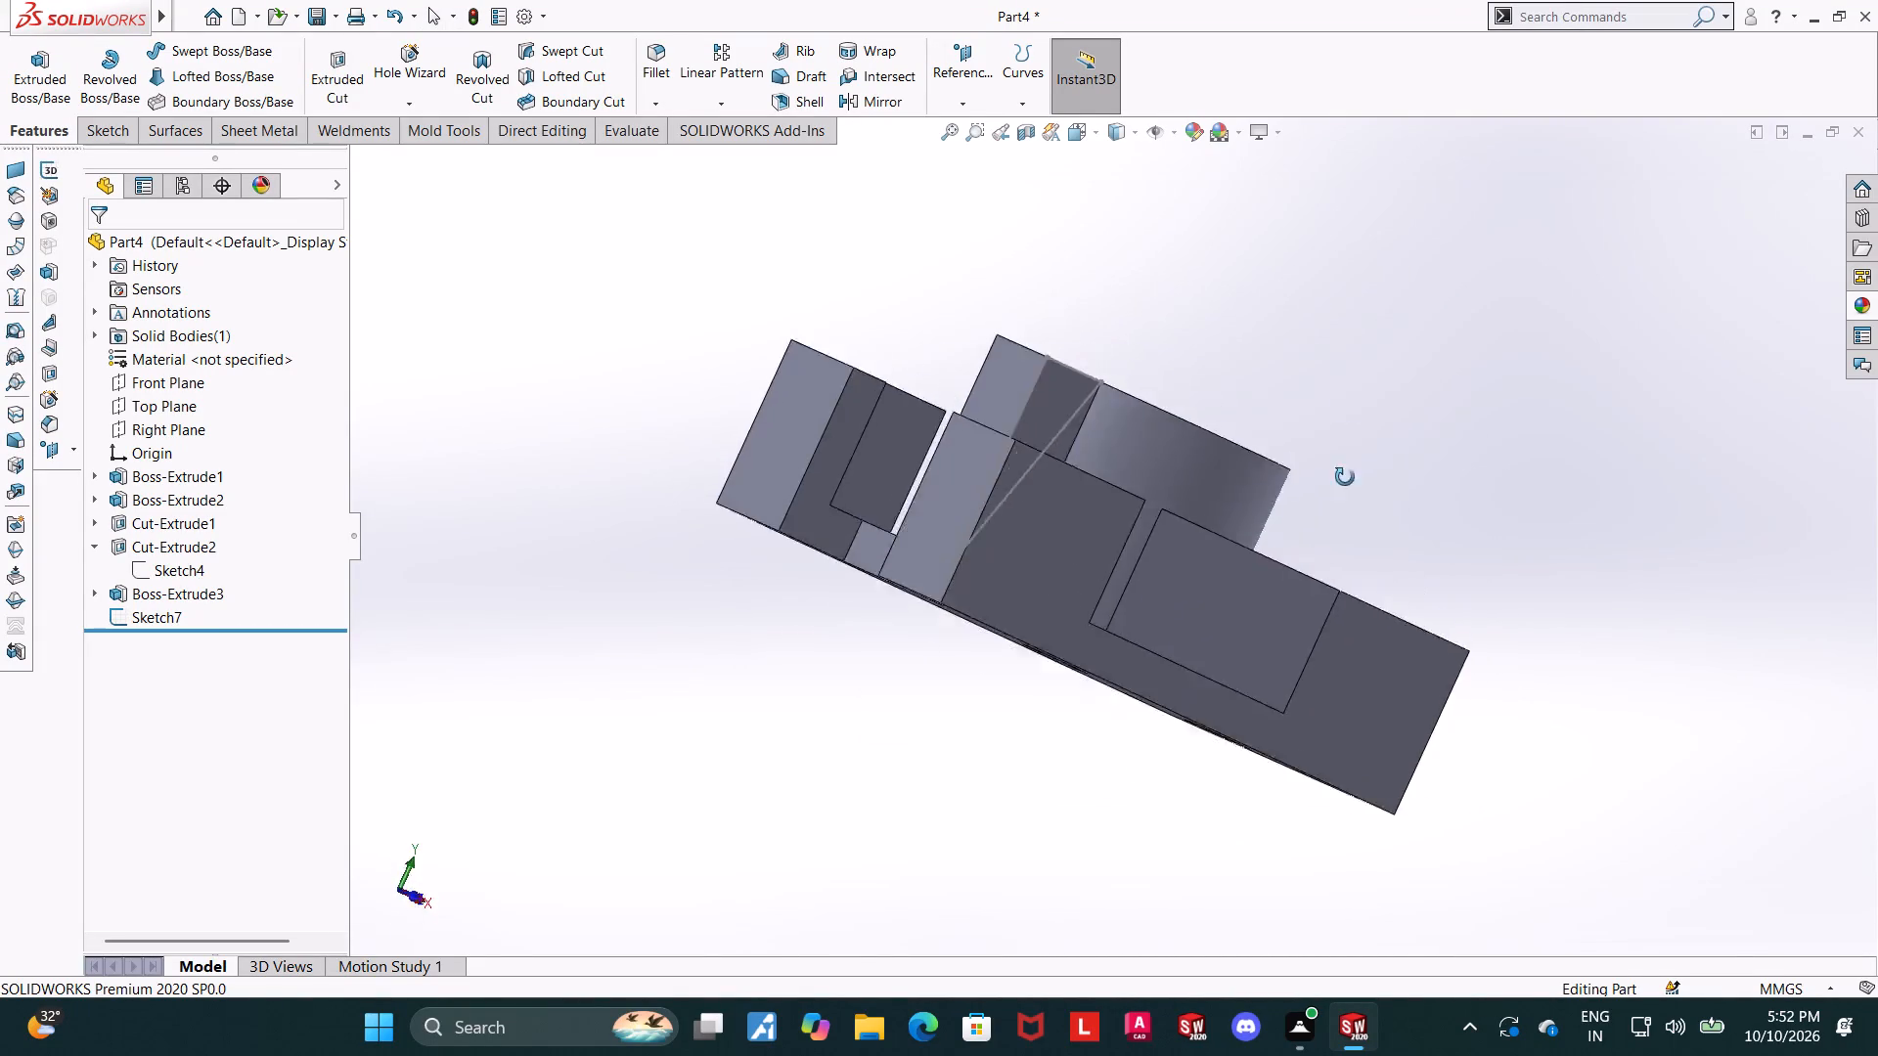
middle_drag(1345, 477, 1332, 592)
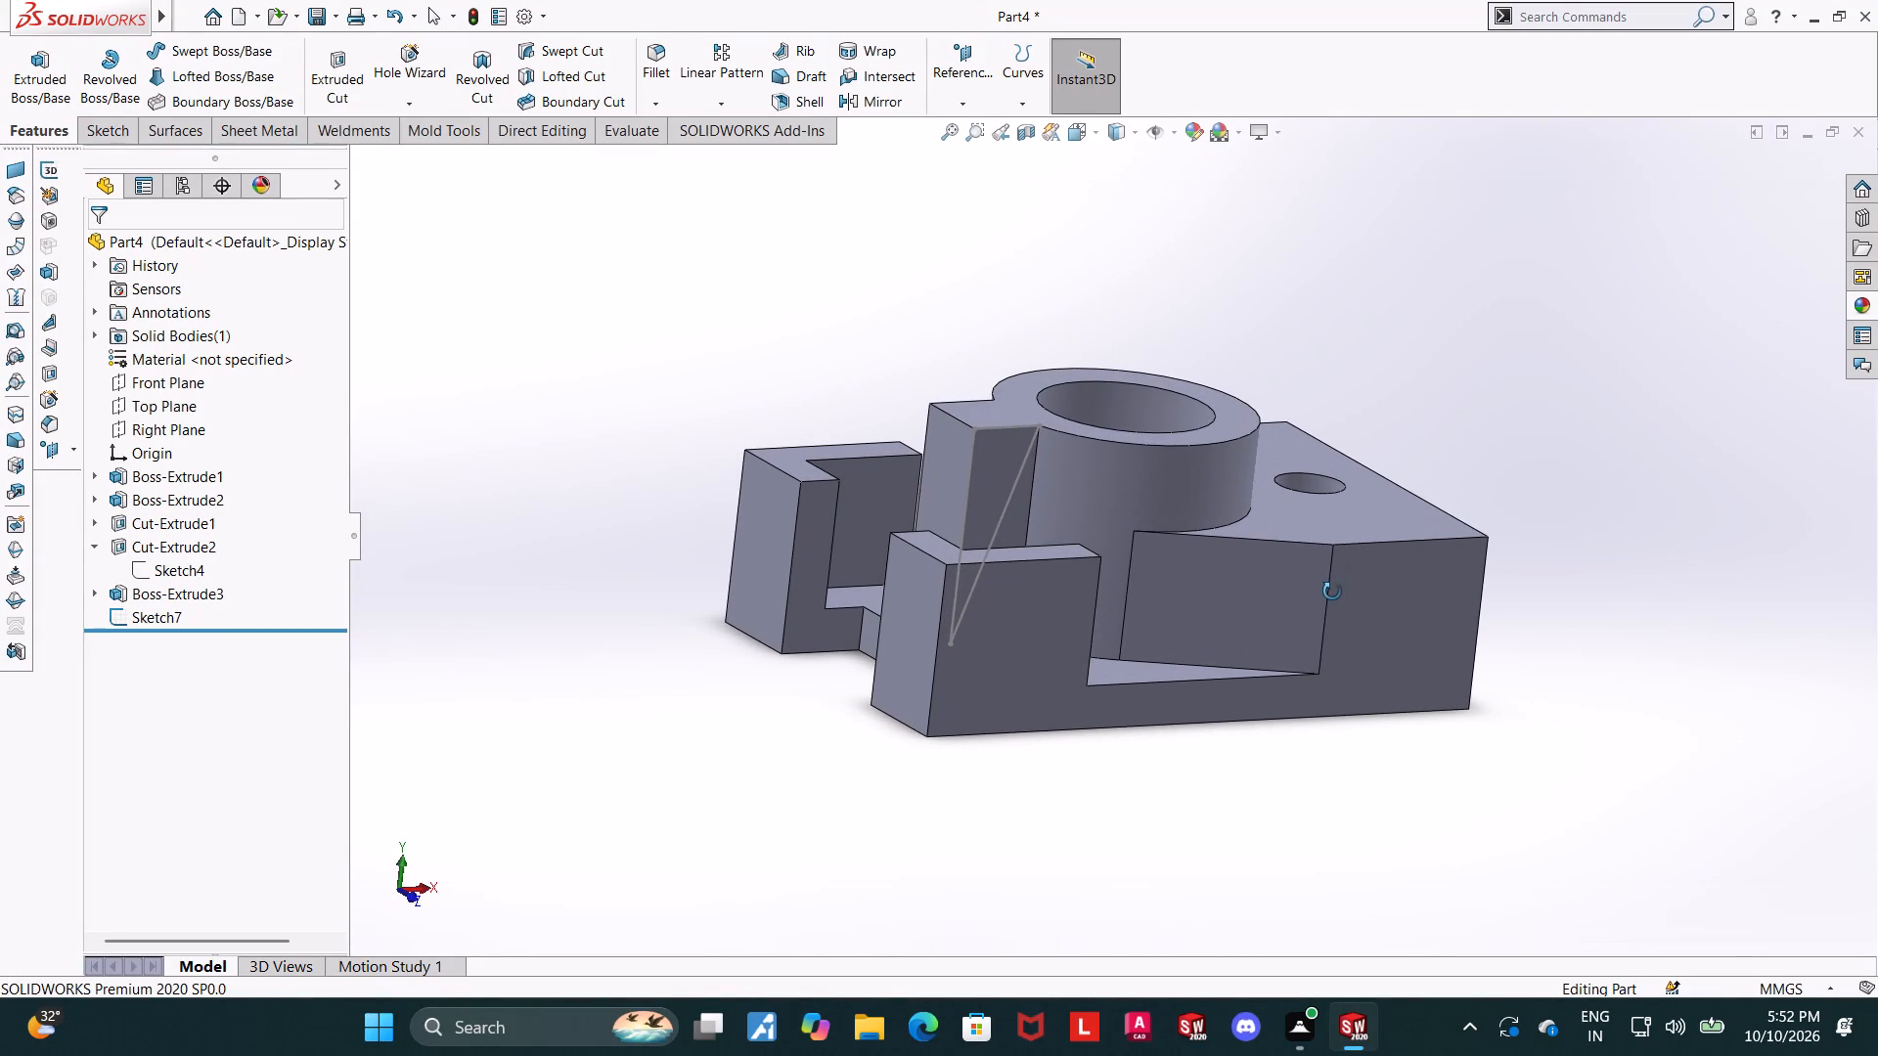
middle_drag(1332, 592, 1302, 609)
middle_drag(1242, 585, 1232, 644)
scroll(1018, 552, up, 1)
middle_drag(1018, 551, 1124, 502)
scroll(1100, 483, down, 3)
middle_drag(1224, 545, 1099, 443)
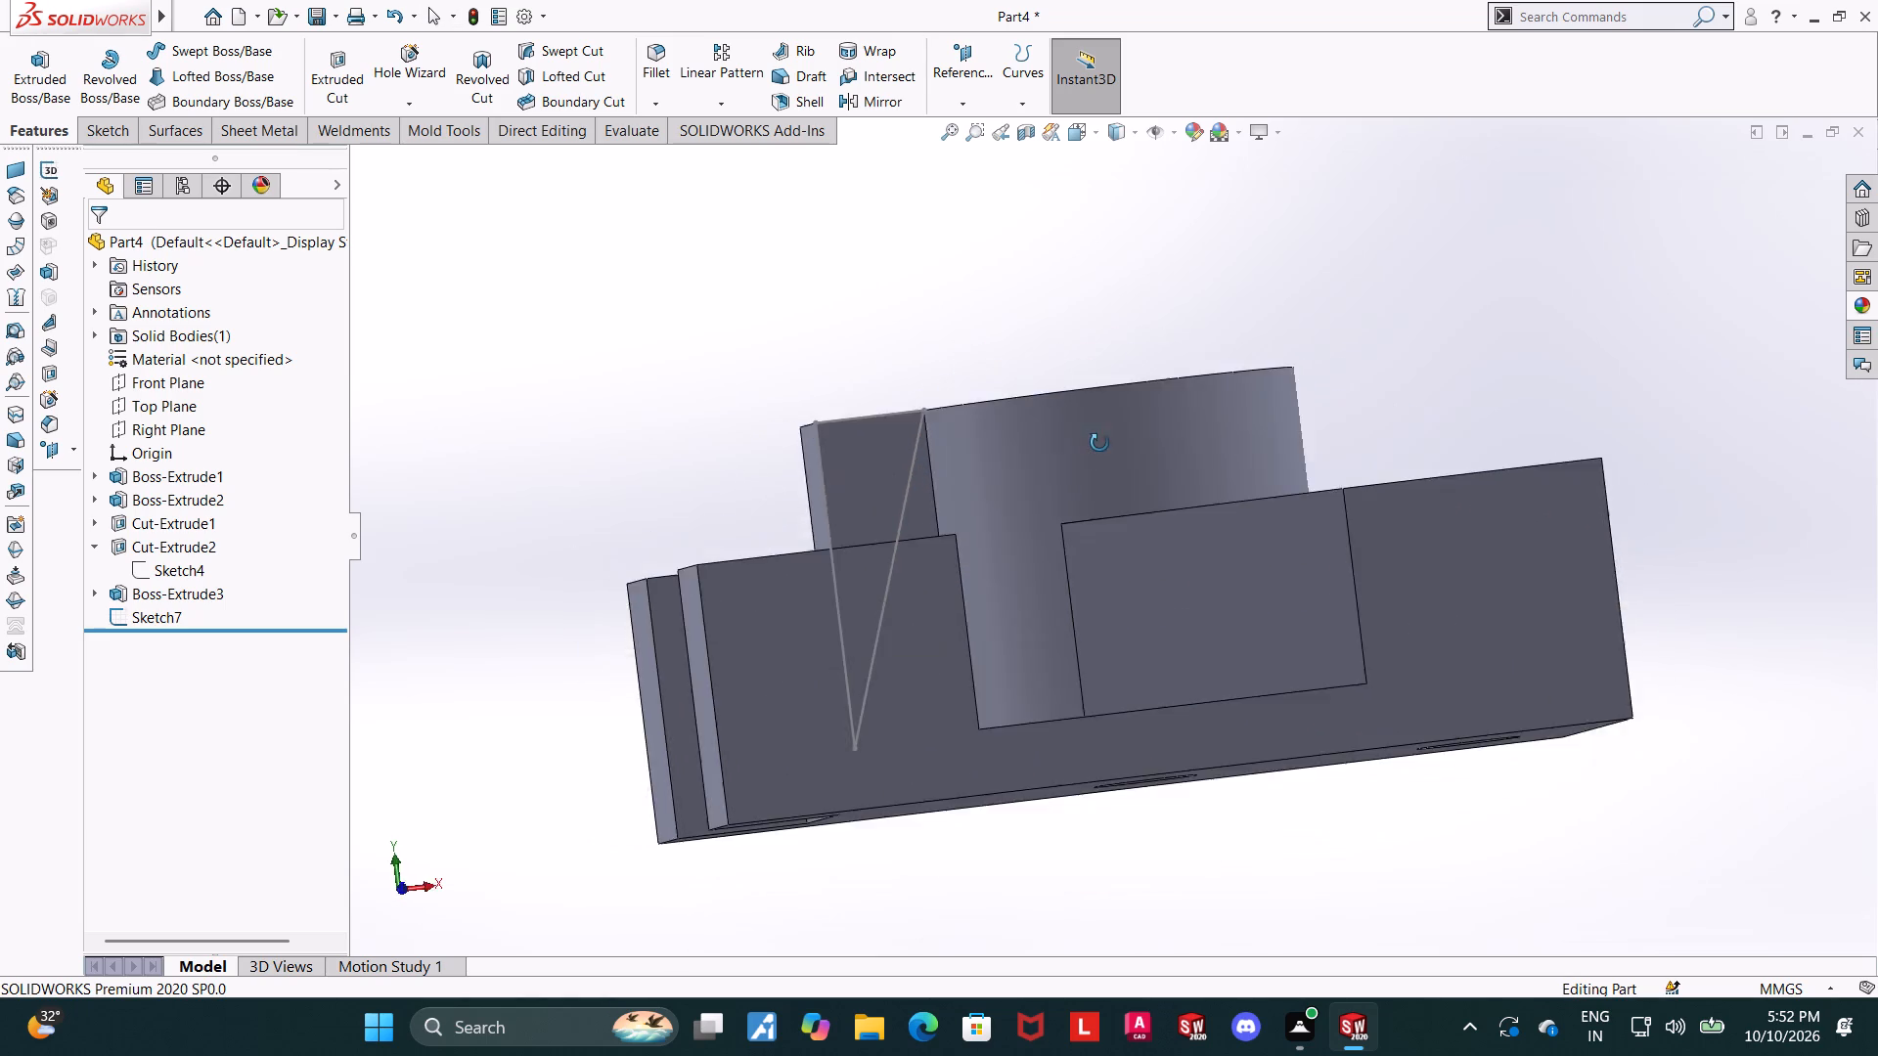
middle_drag(1099, 443, 1056, 603)
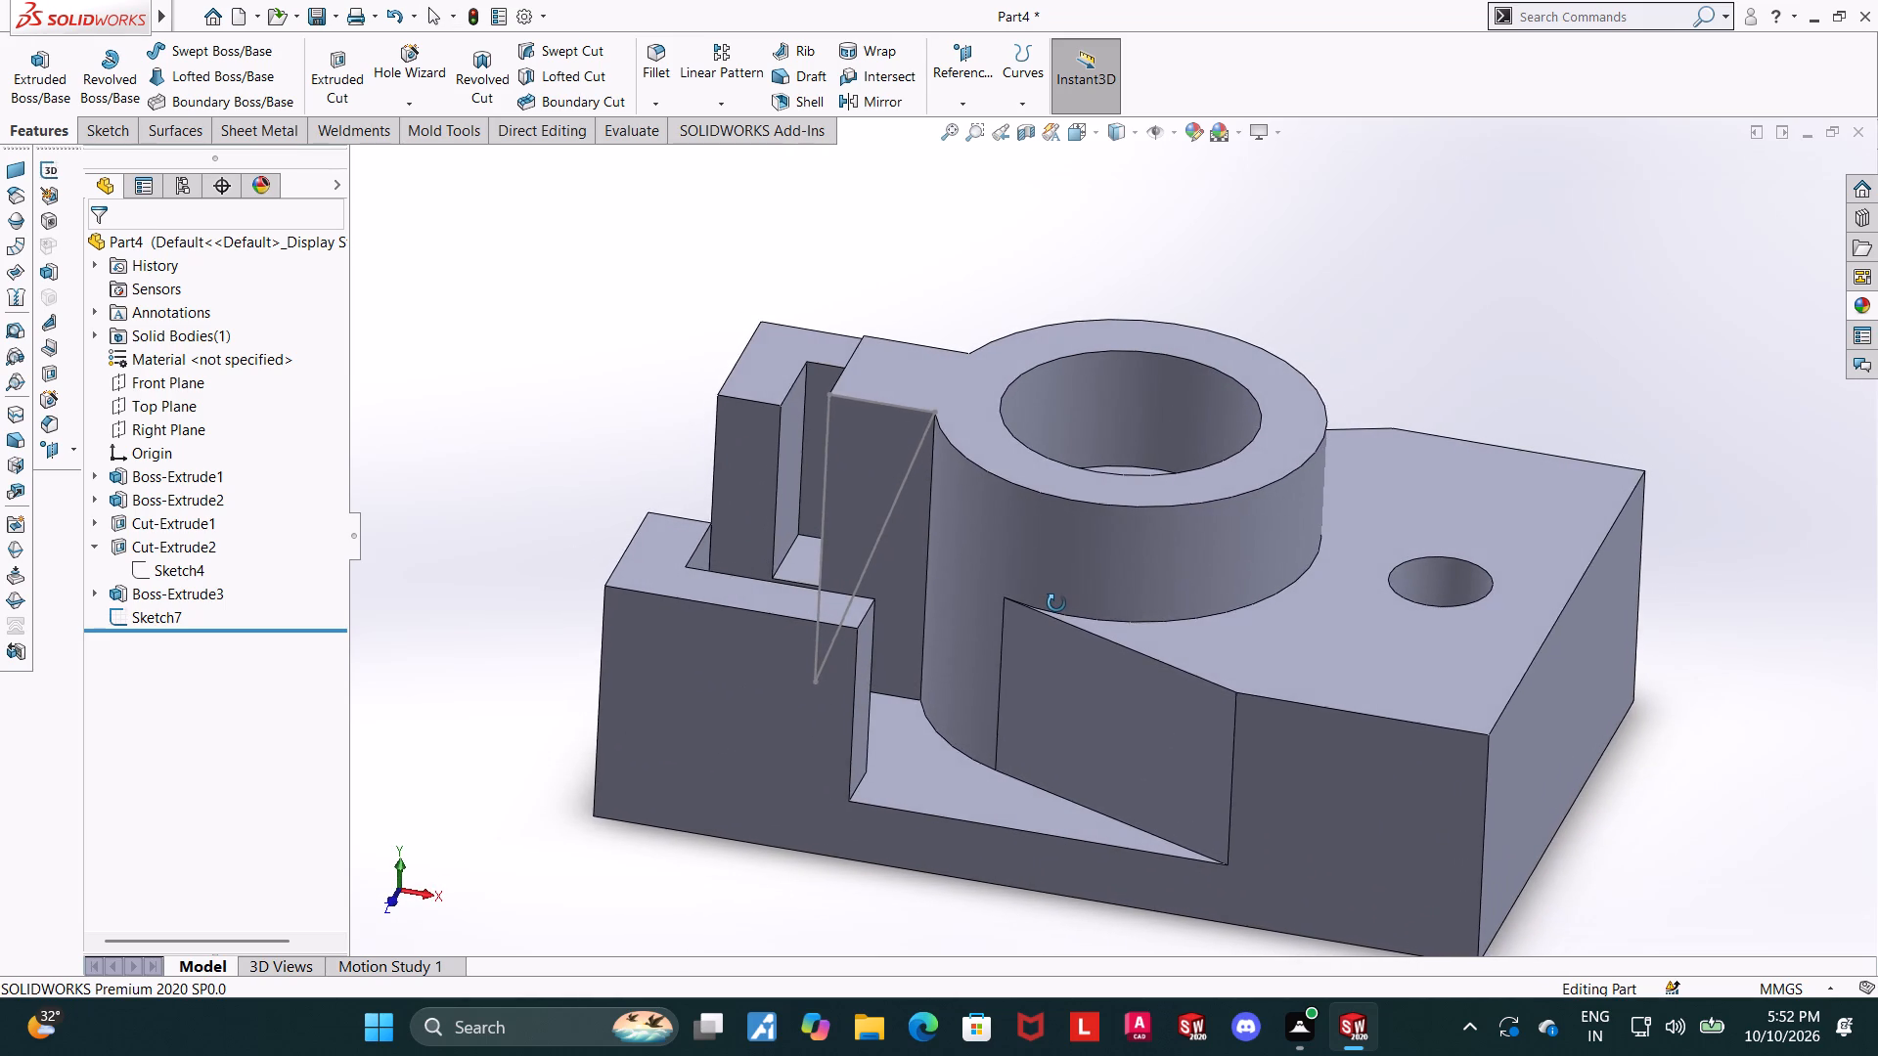
middle_drag(1056, 603, 1030, 691)
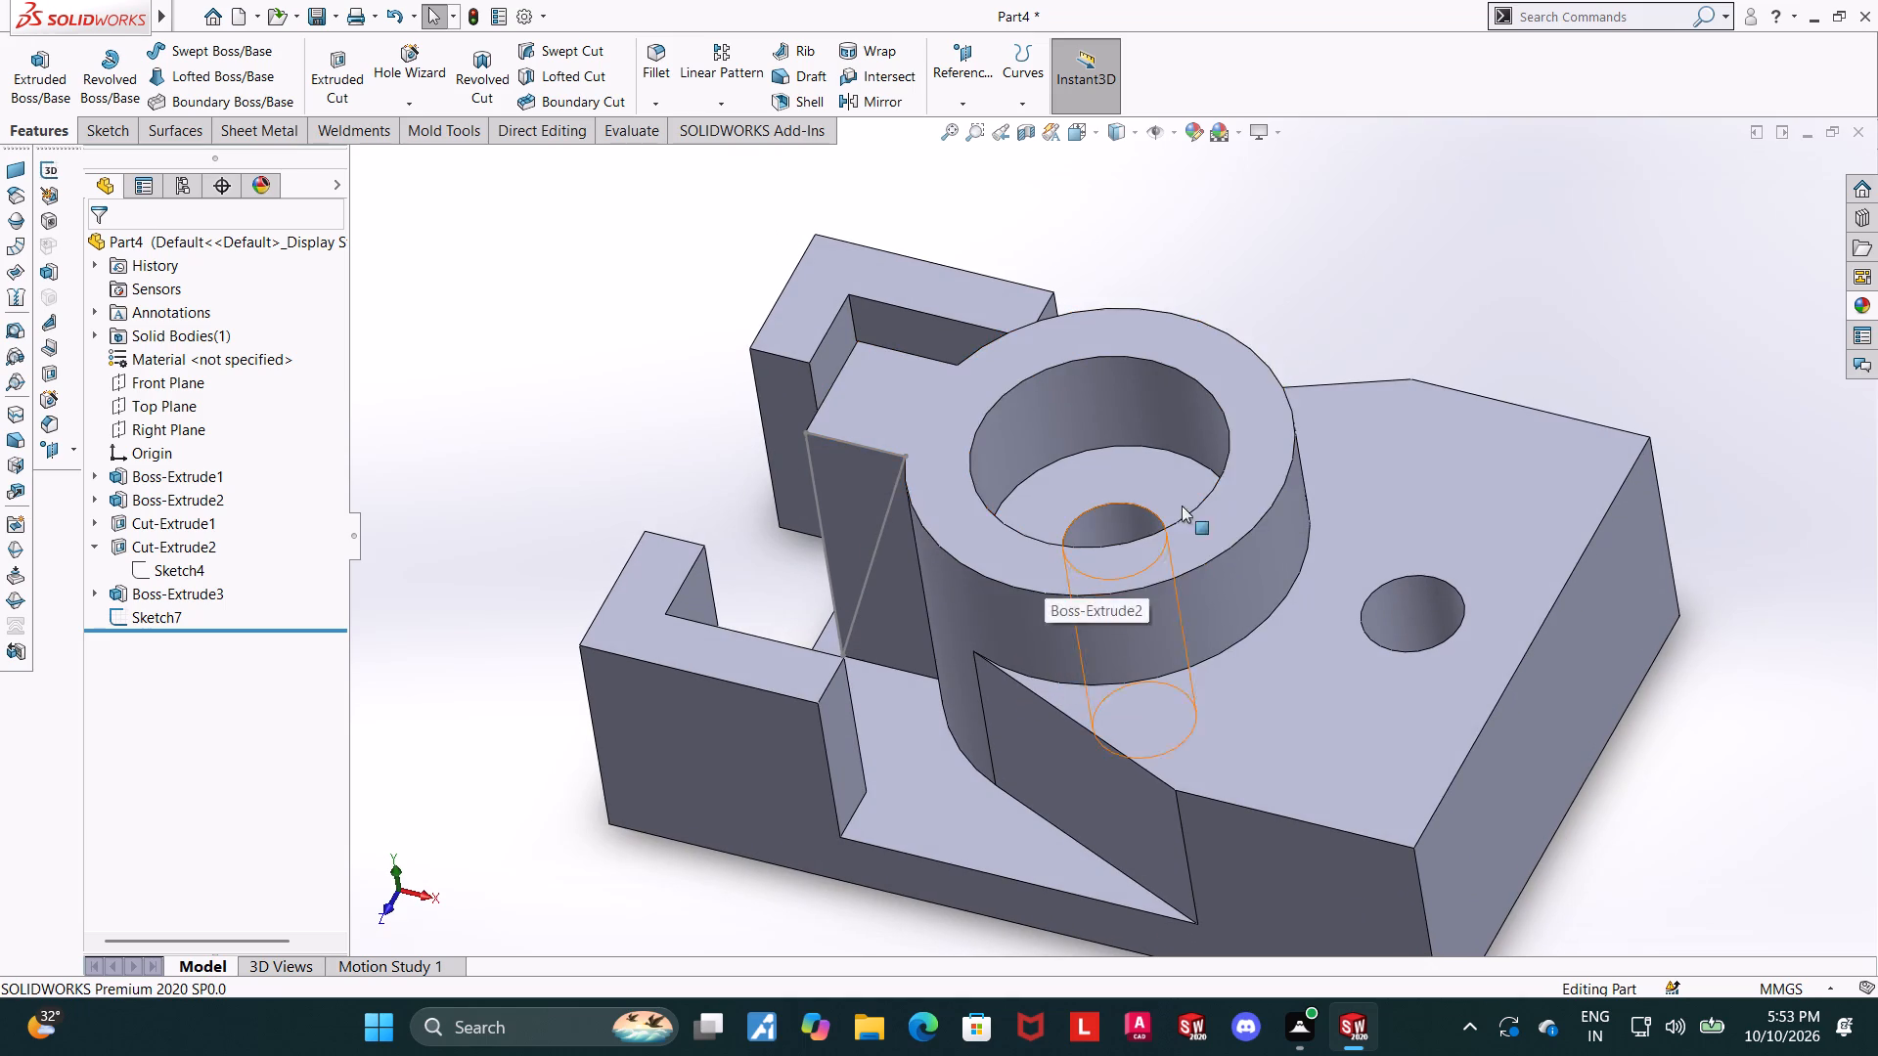
middle_drag(1201, 484, 1314, 414)
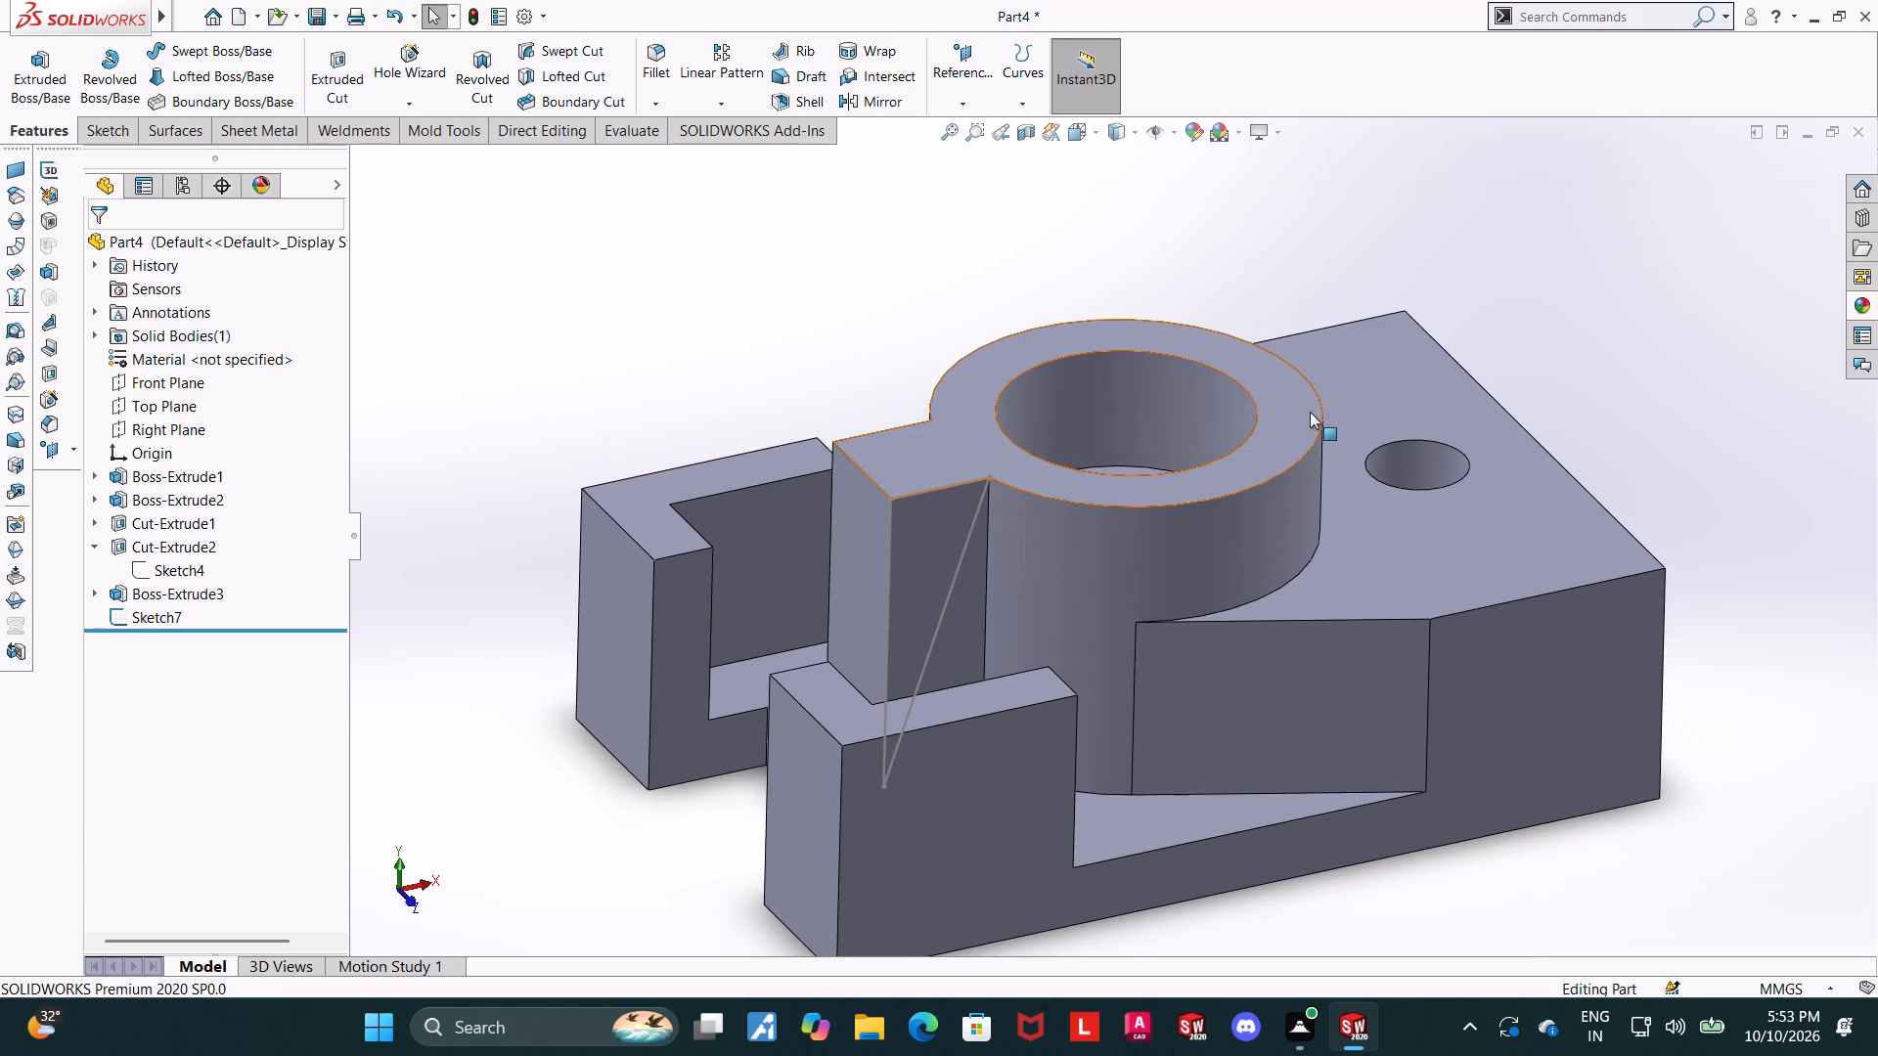
scroll(1309, 411, down, 3)
middle_drag(1285, 415, 1256, 446)
scroll(1038, 392, up, 3)
Edit the triangle sketch to add a vertical centerline about 92 mm long, upward from the origin through the ring boss, and close the sketch.
click(154, 609)
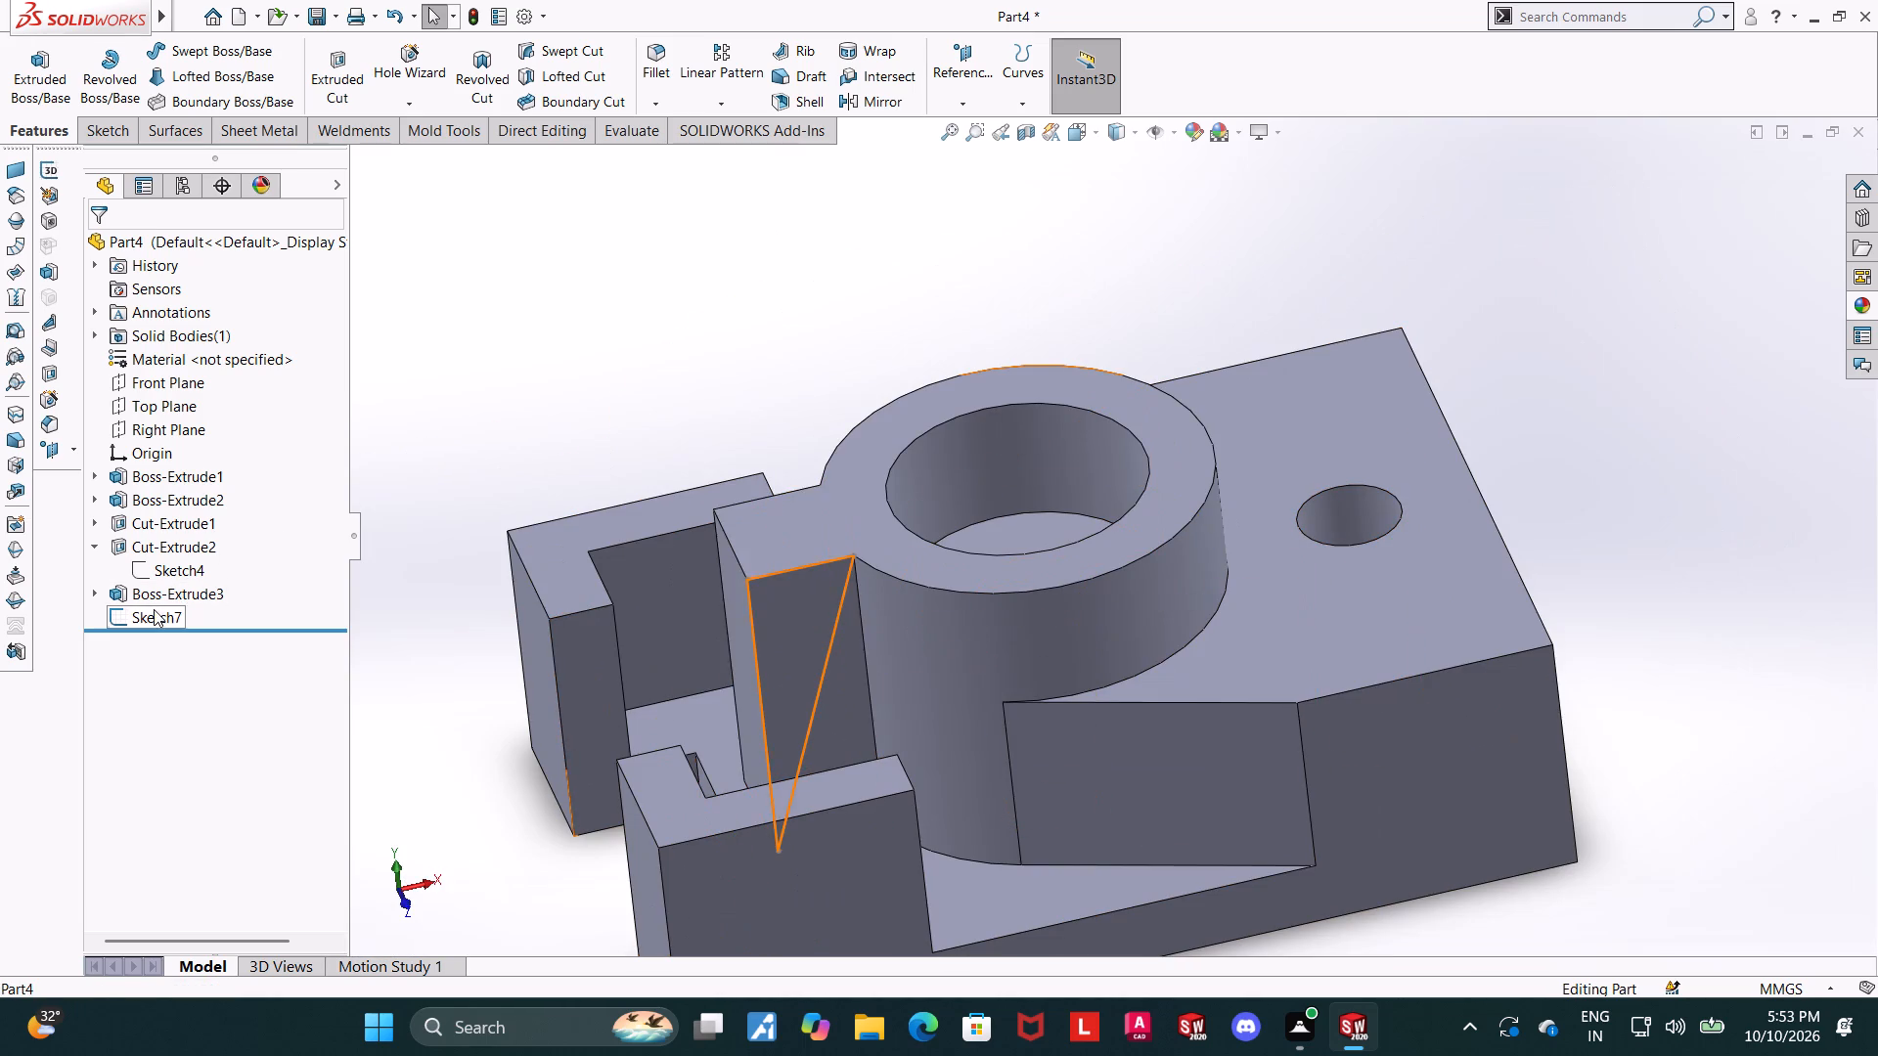
click(166, 560)
click(160, 614)
click(201, 586)
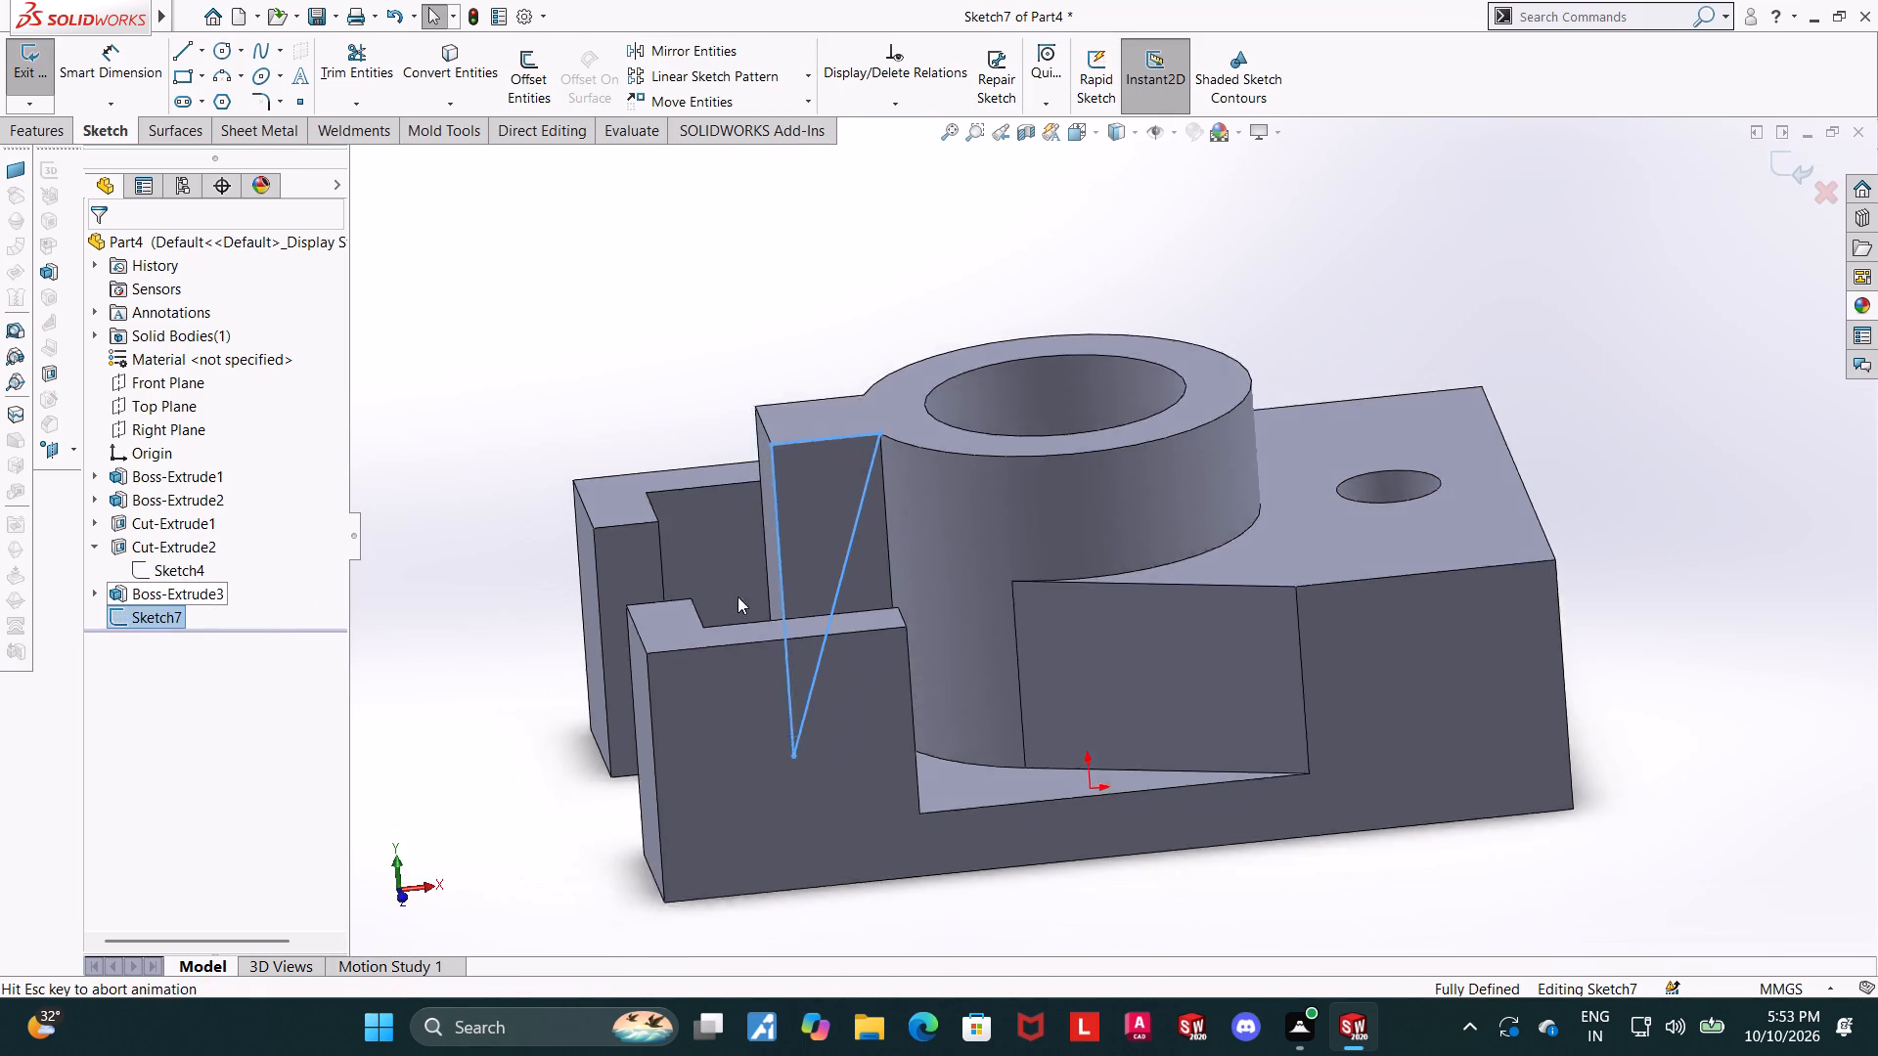
scroll(1132, 522, up, 2)
scroll(1217, 368, down, 2)
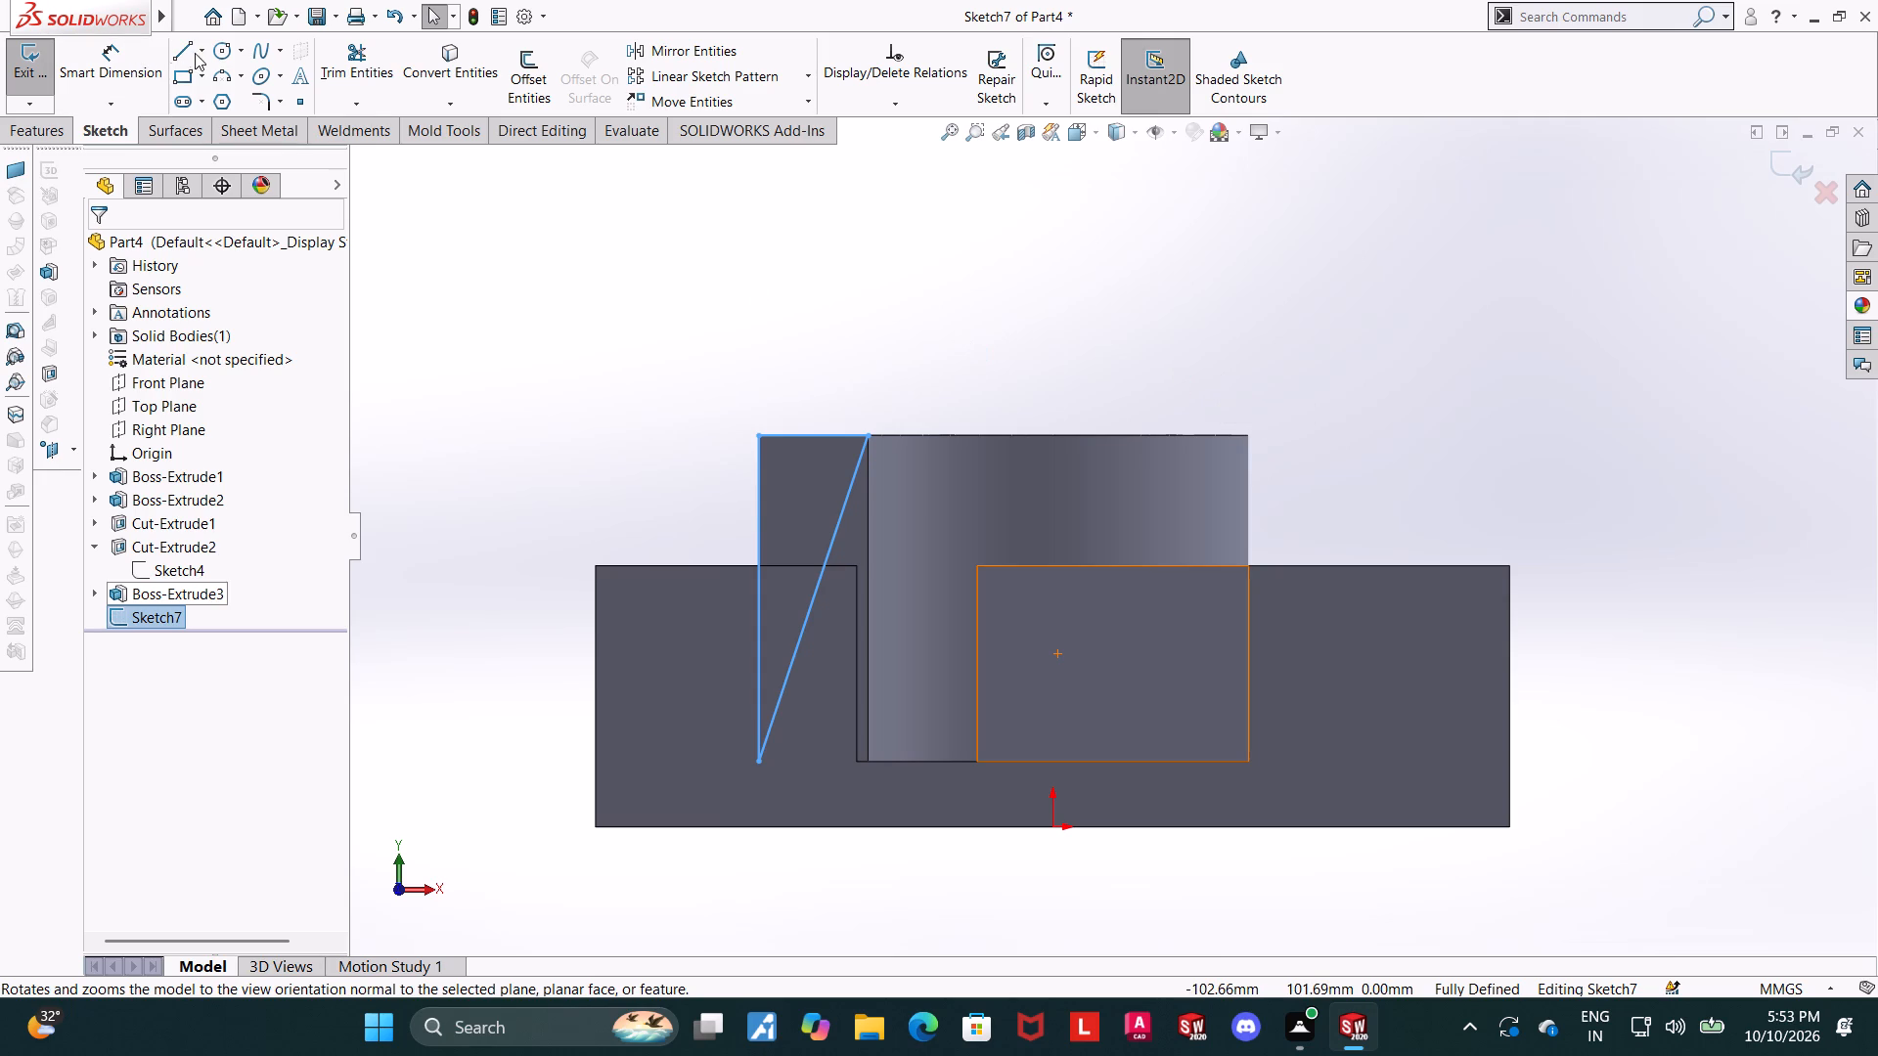
click(198, 53)
click(237, 114)
key(Escape)
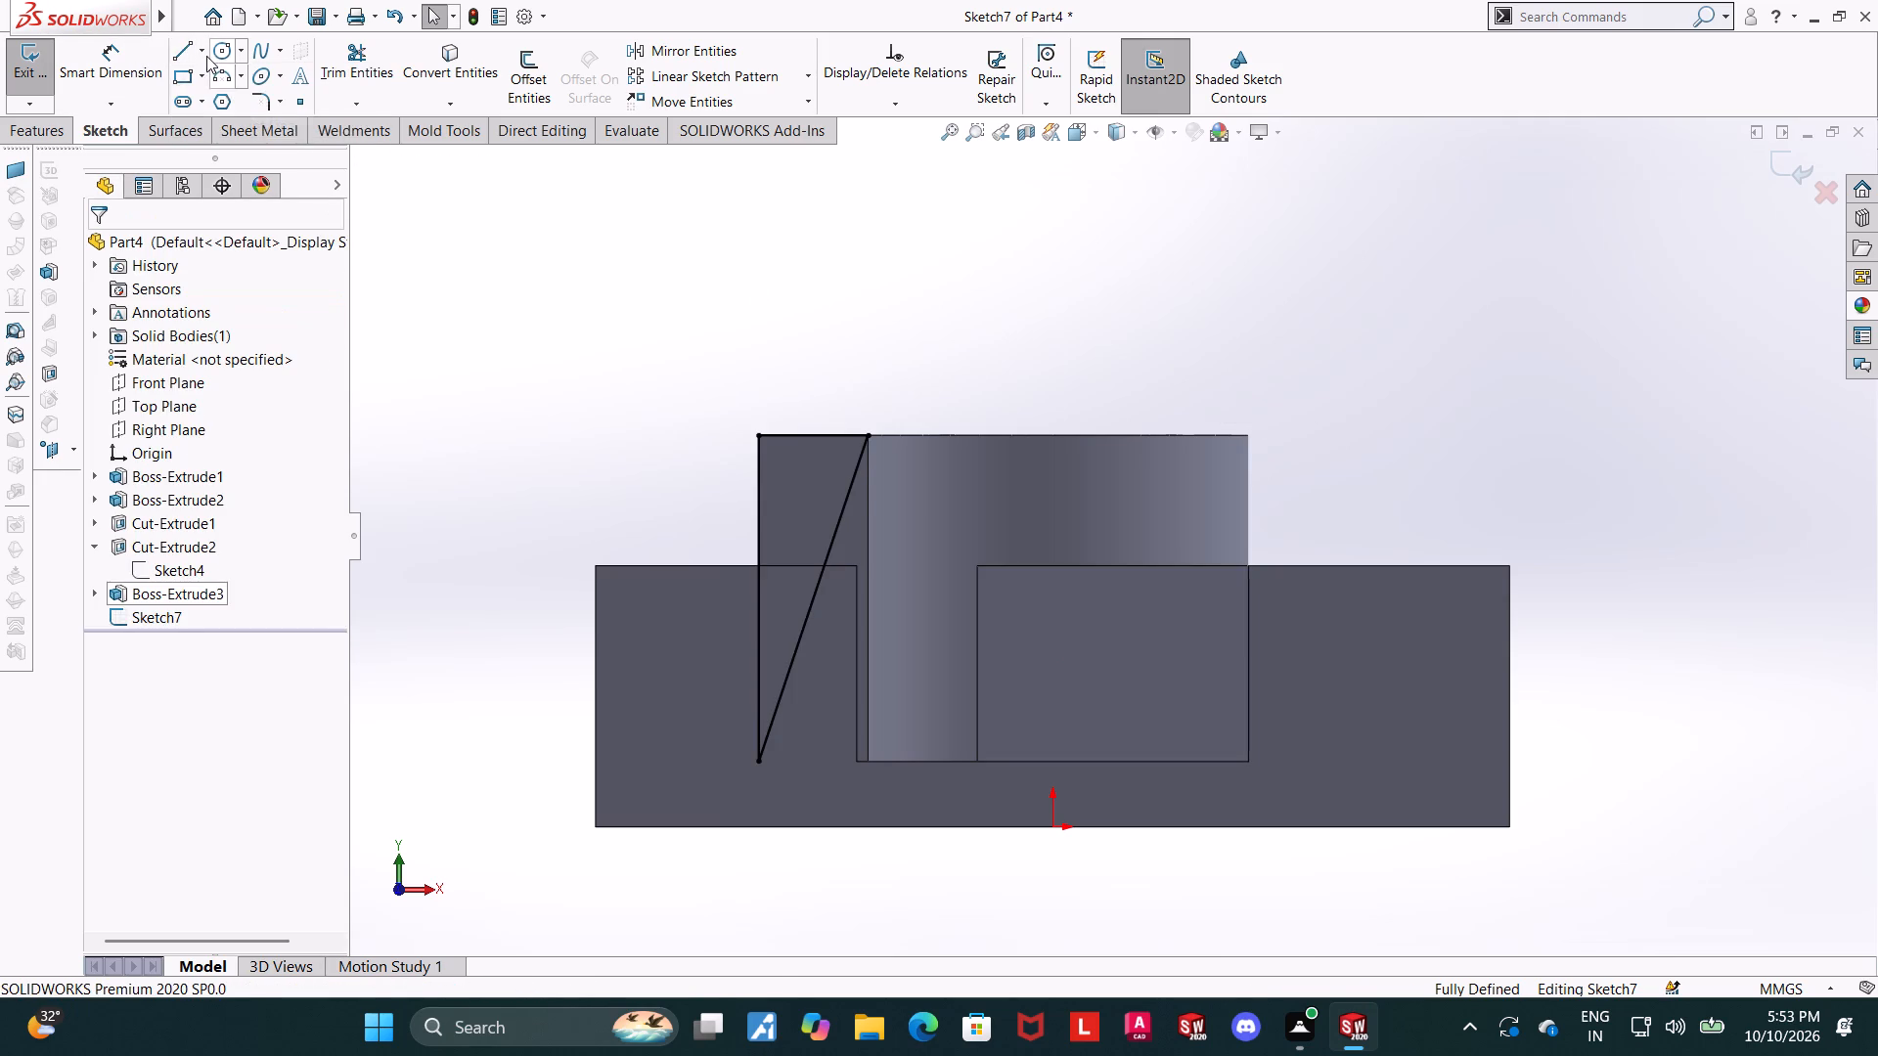
click(206, 56)
click(207, 99)
click(1055, 824)
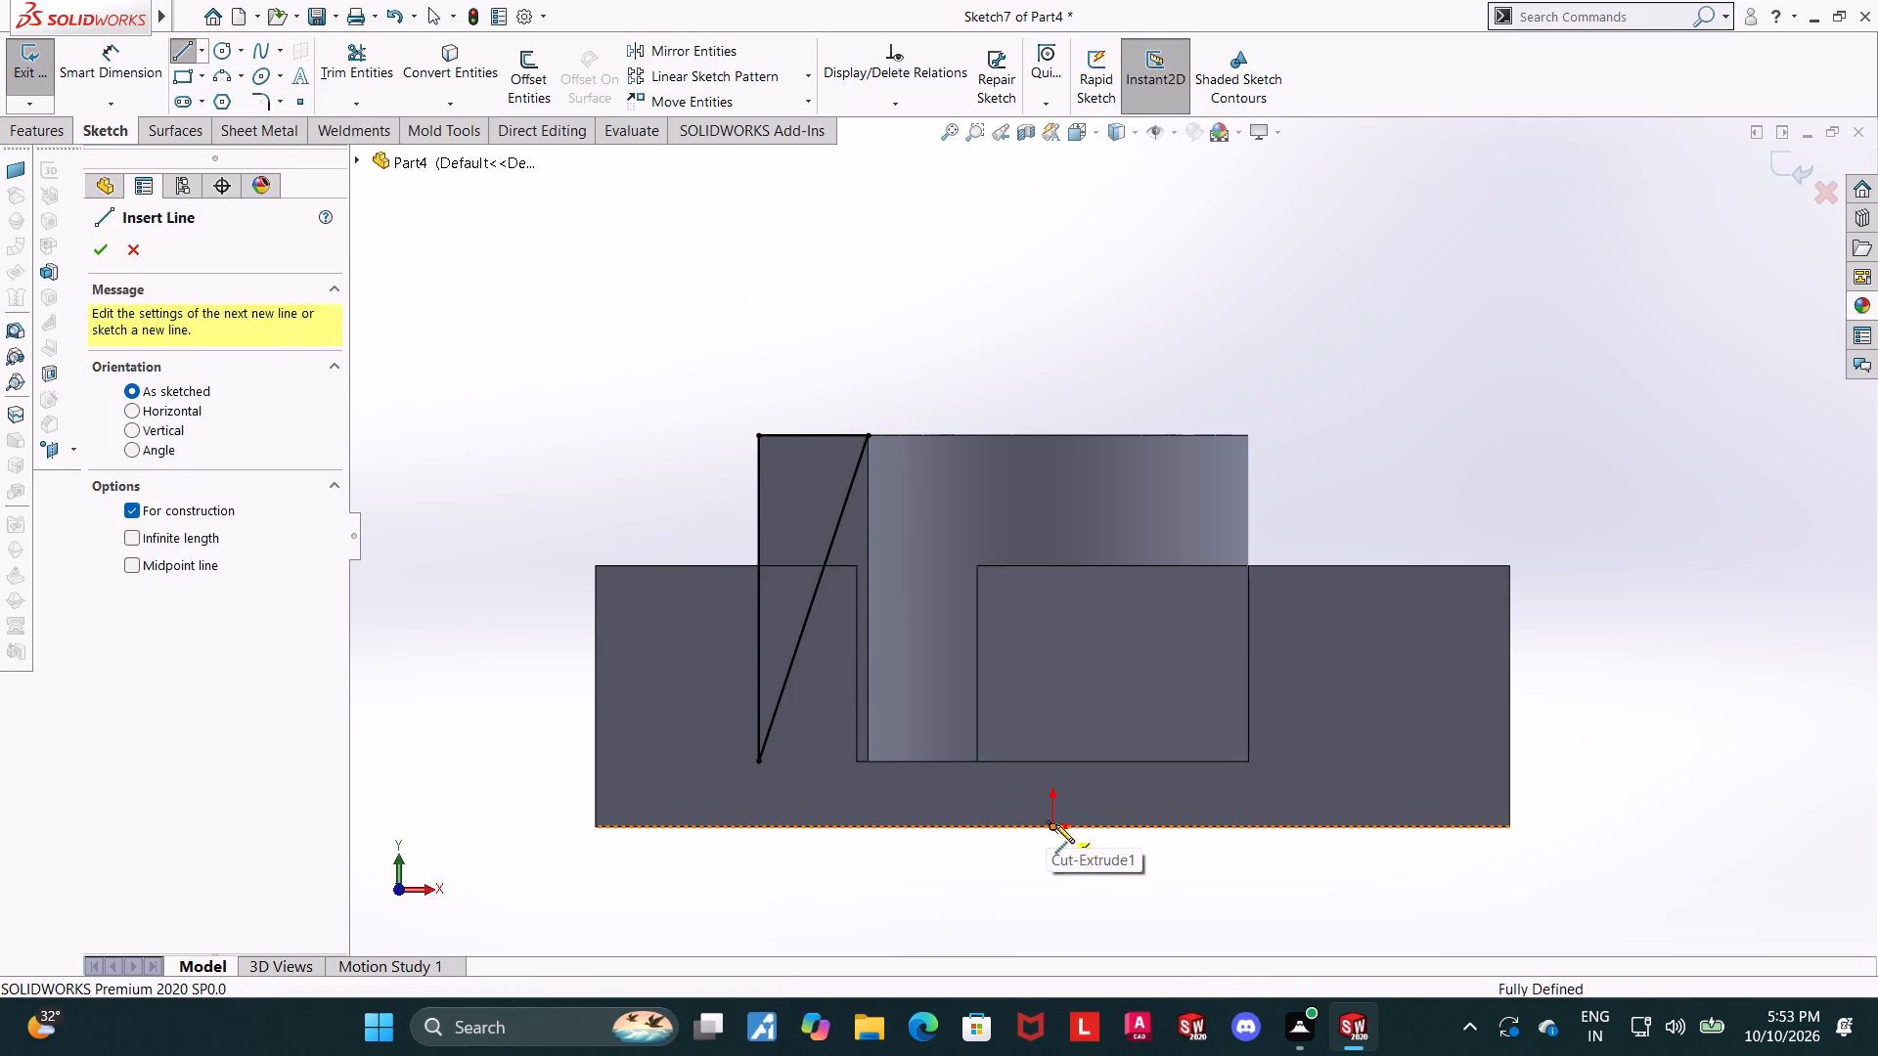
click(1050, 229)
key(Escape)
key(Escape)
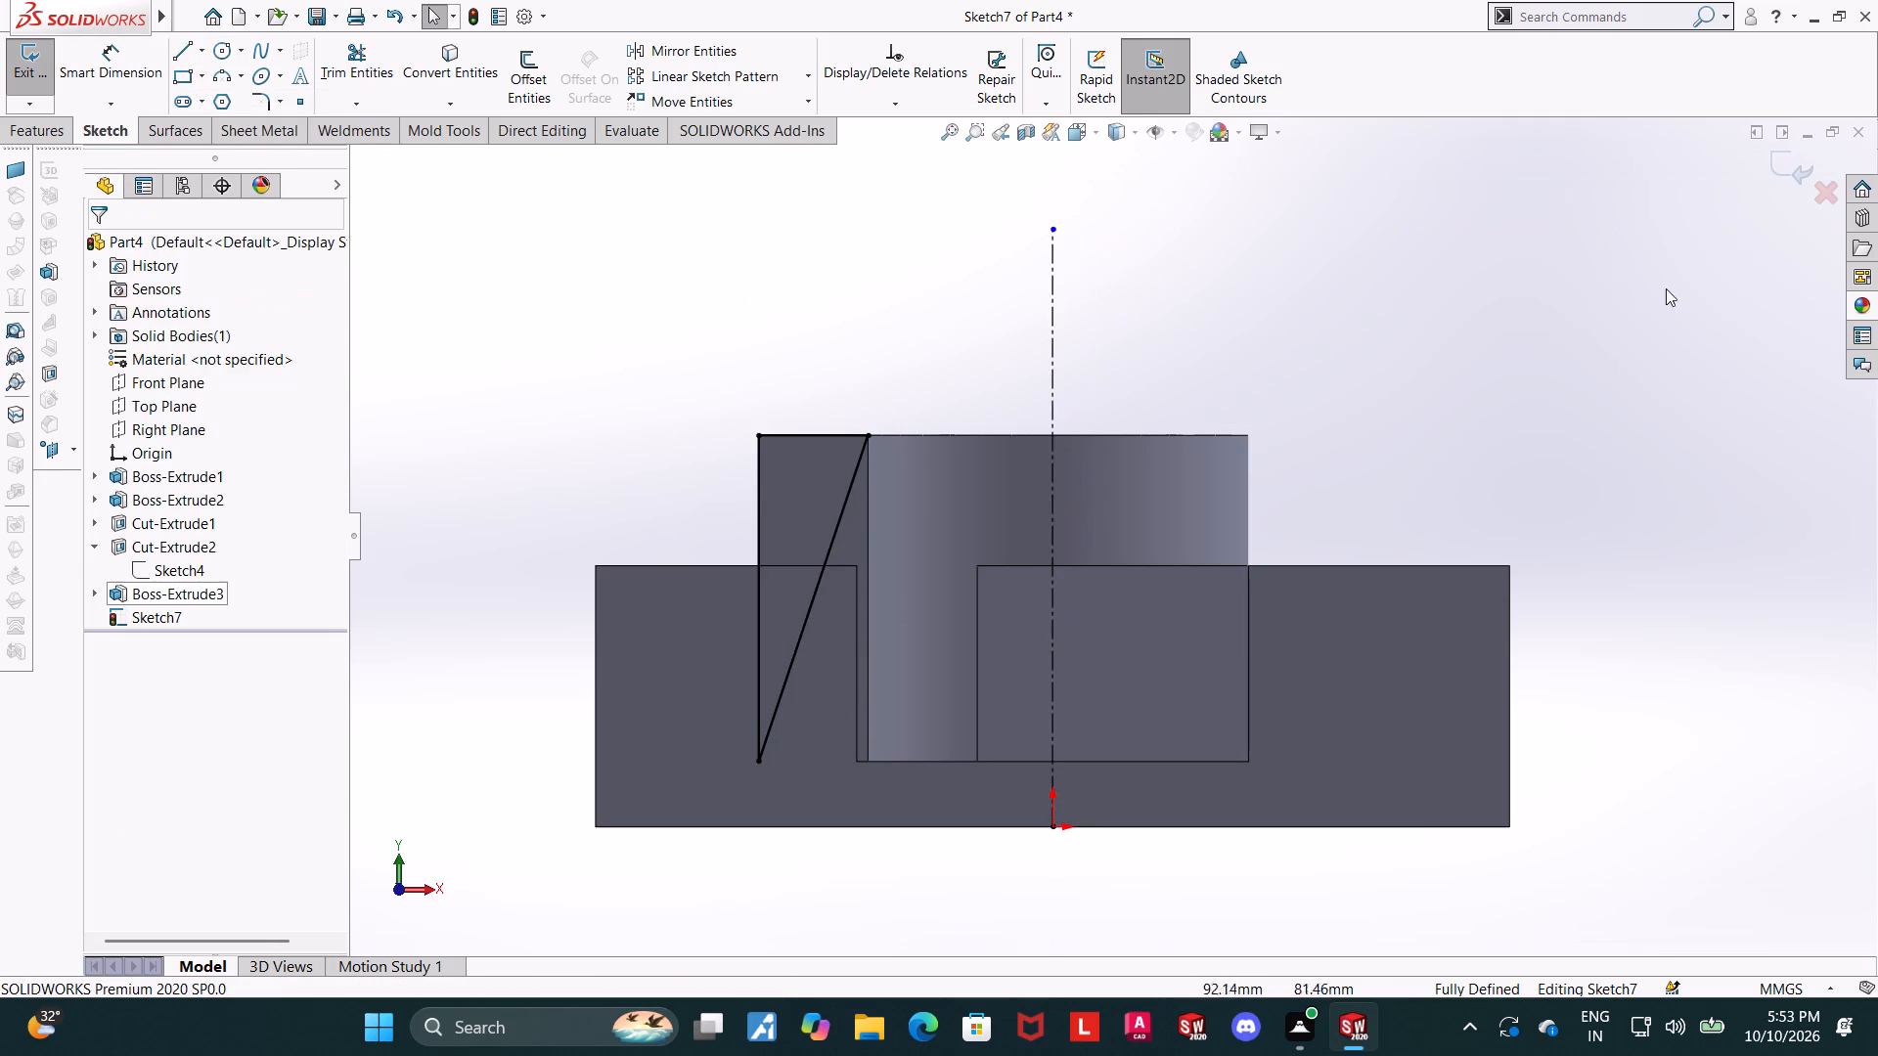
click(1774, 167)
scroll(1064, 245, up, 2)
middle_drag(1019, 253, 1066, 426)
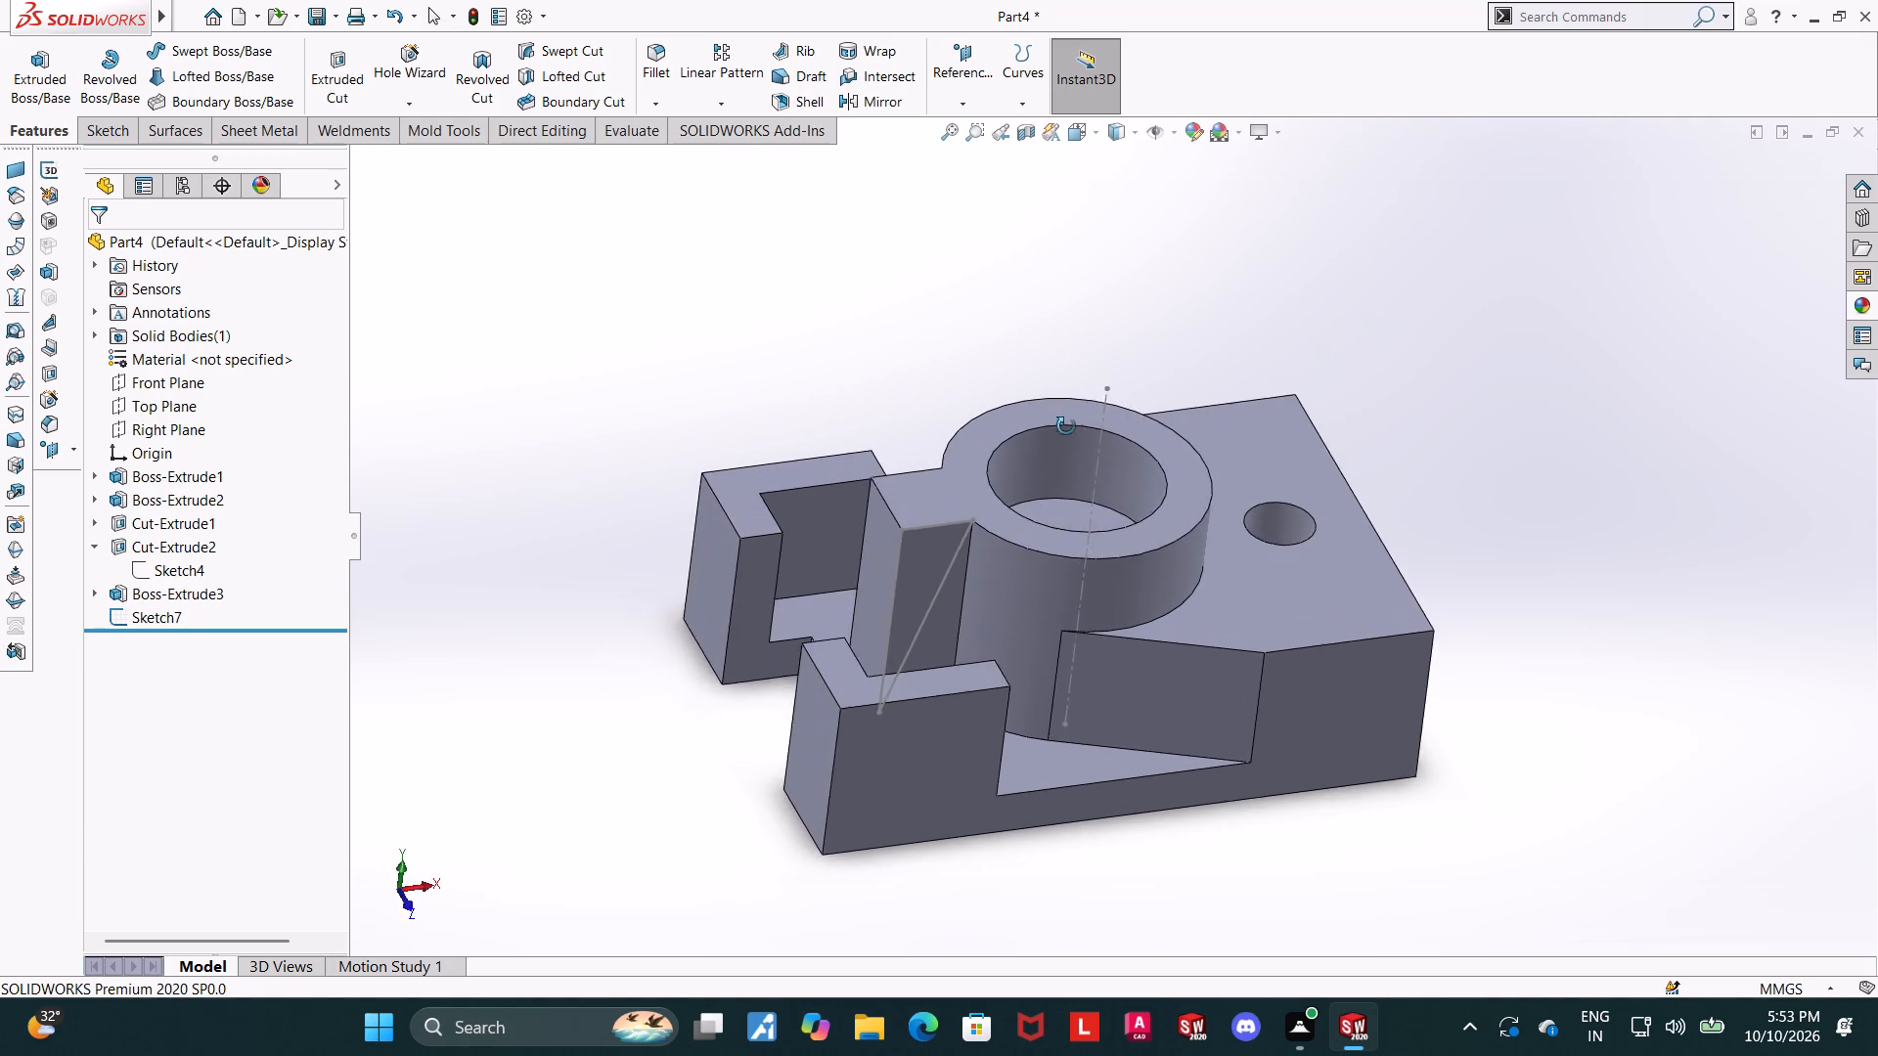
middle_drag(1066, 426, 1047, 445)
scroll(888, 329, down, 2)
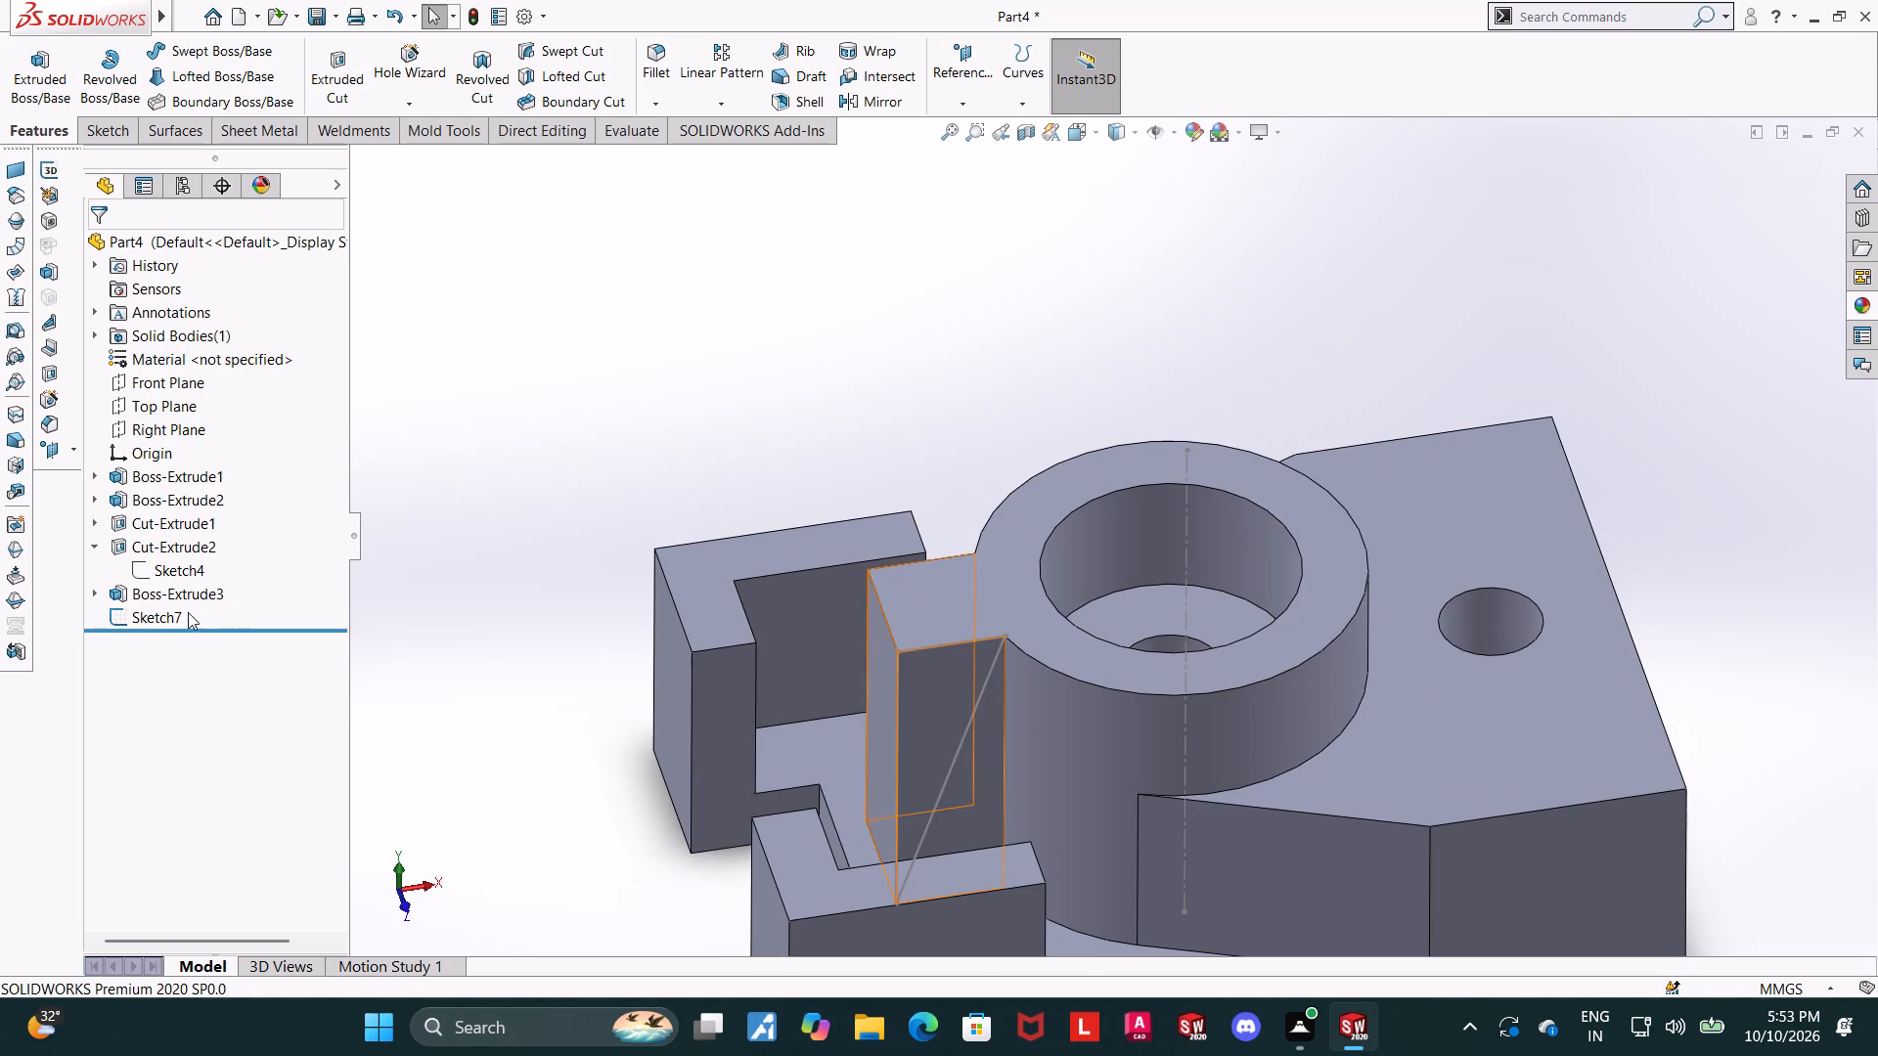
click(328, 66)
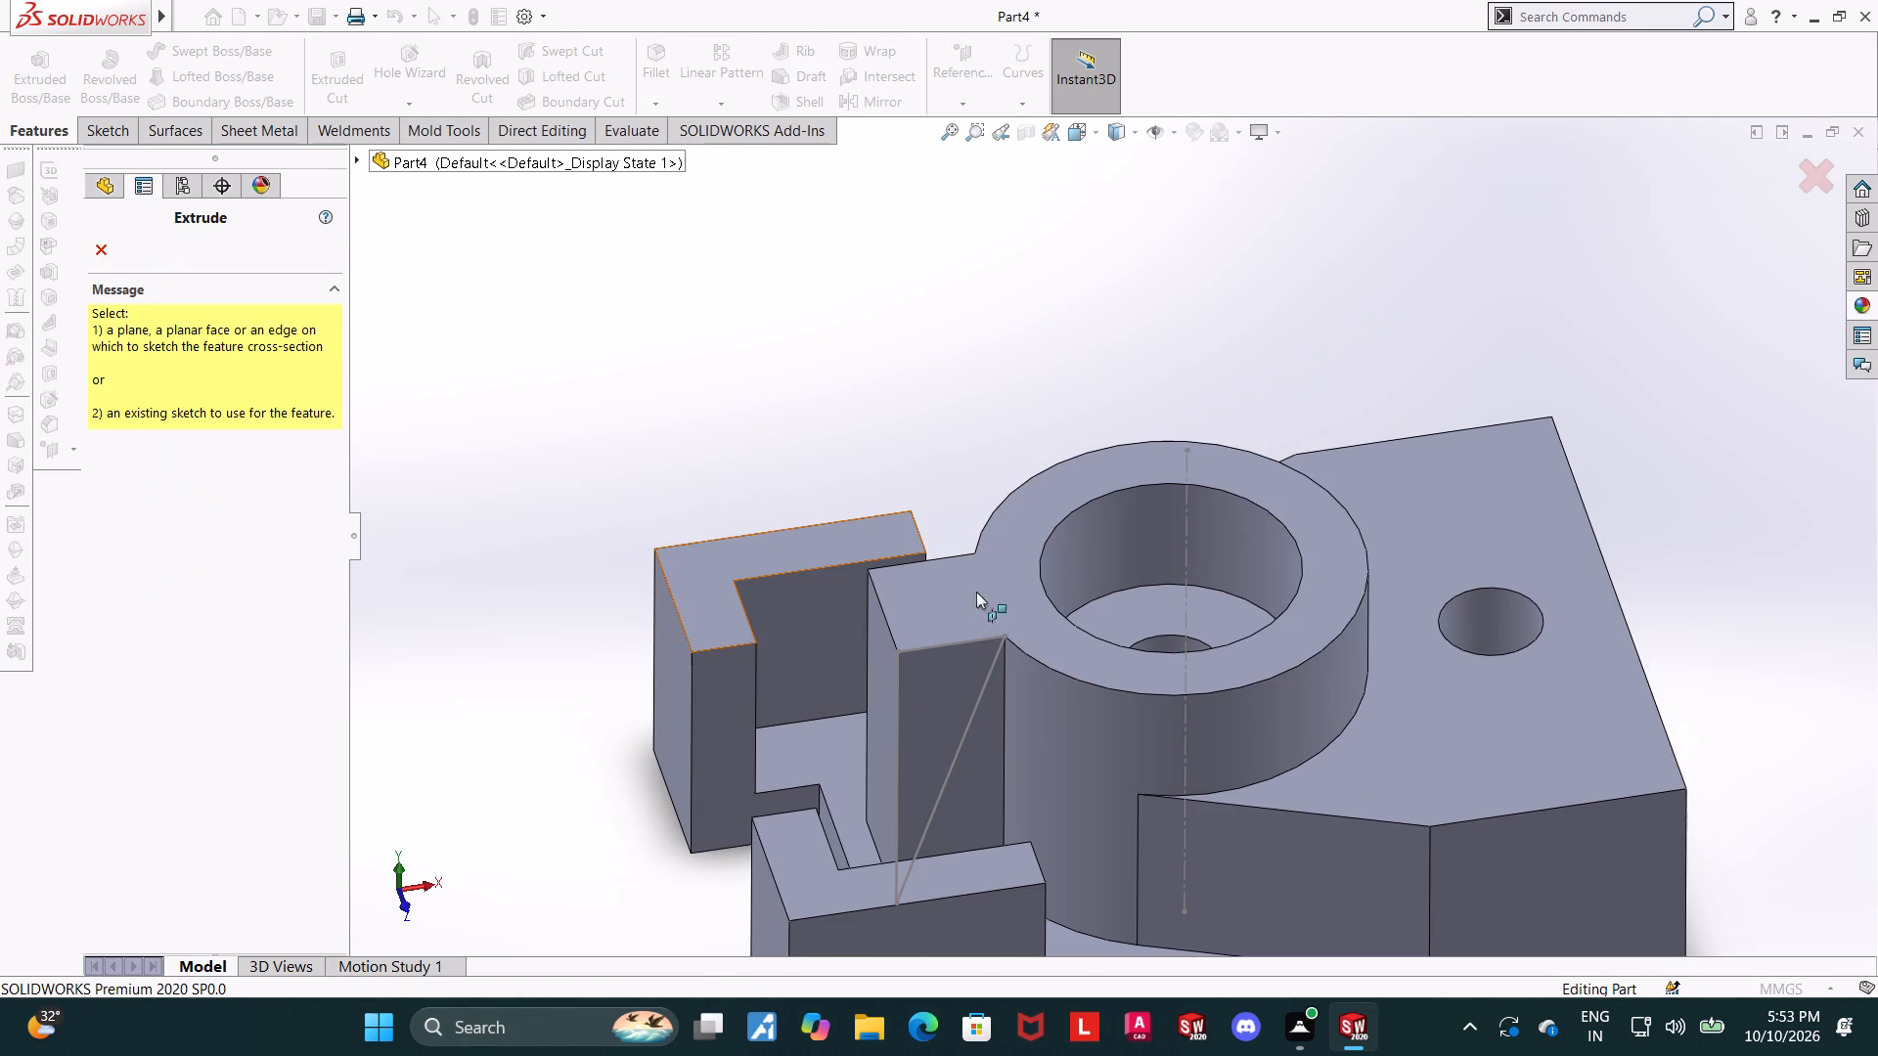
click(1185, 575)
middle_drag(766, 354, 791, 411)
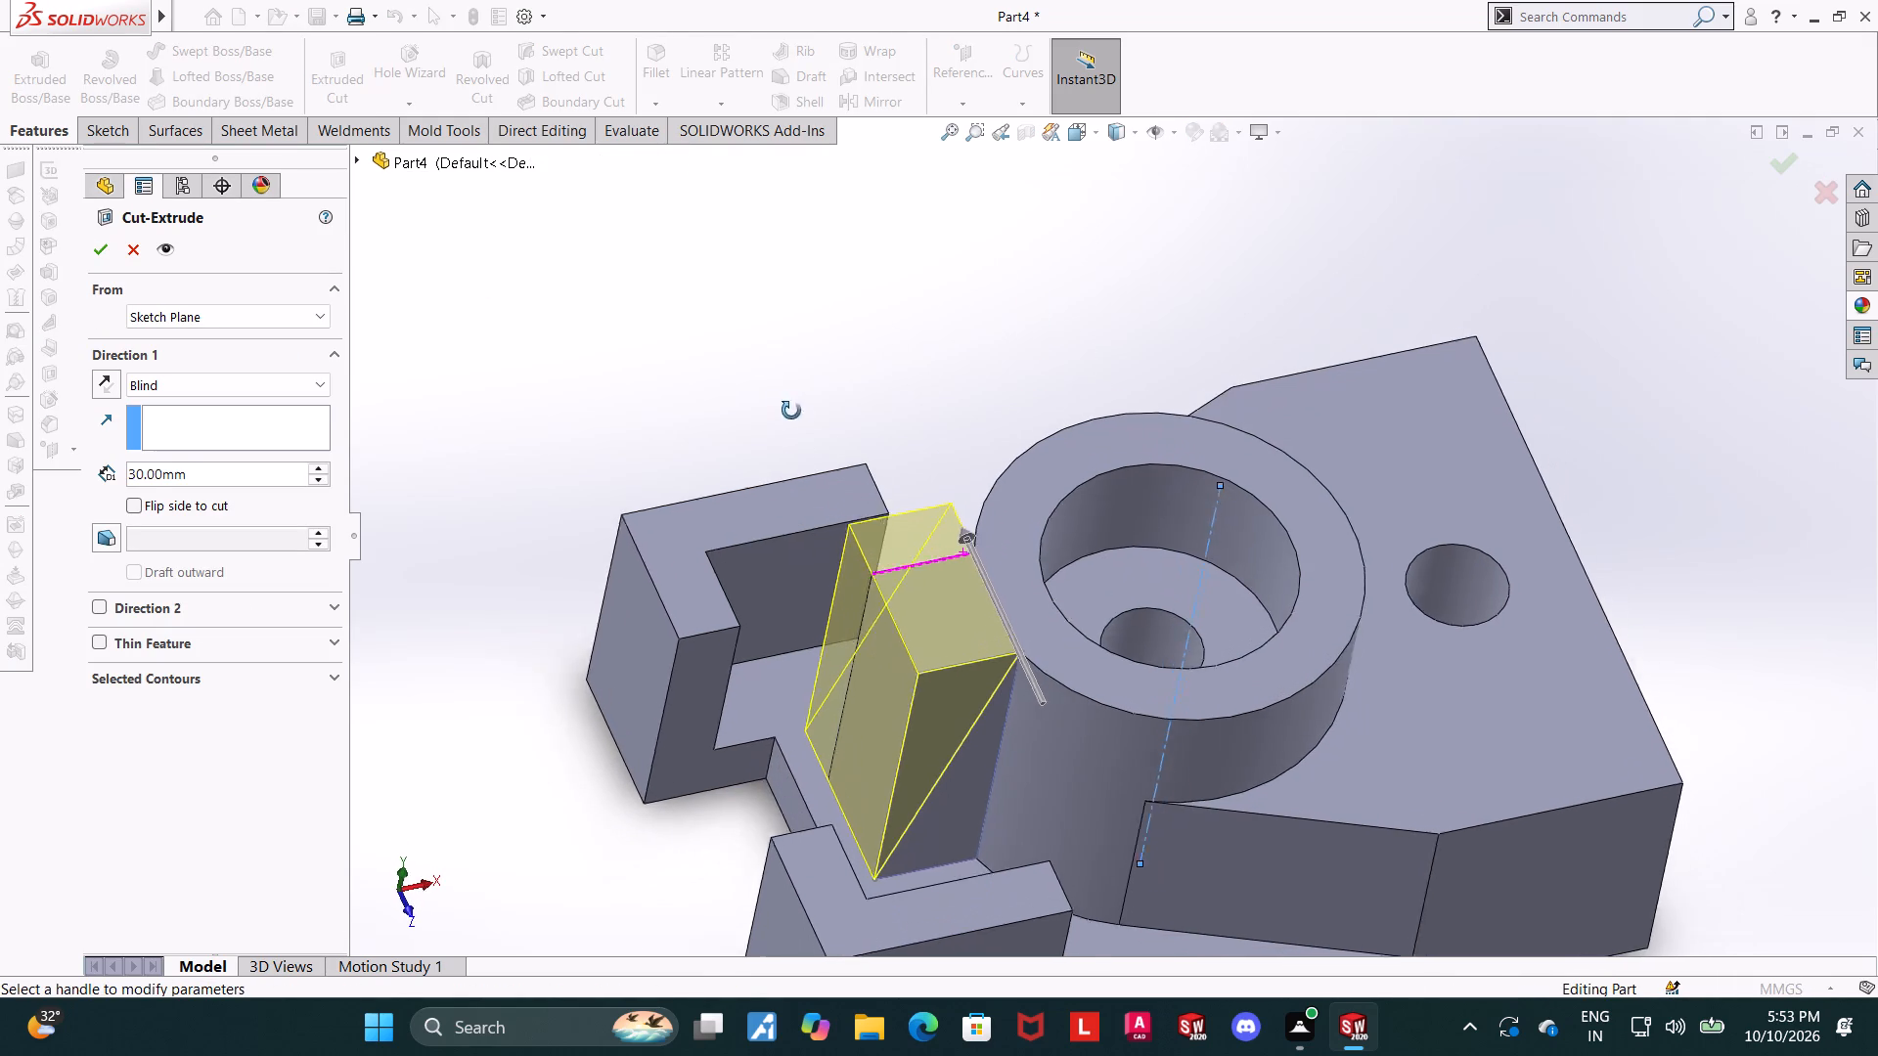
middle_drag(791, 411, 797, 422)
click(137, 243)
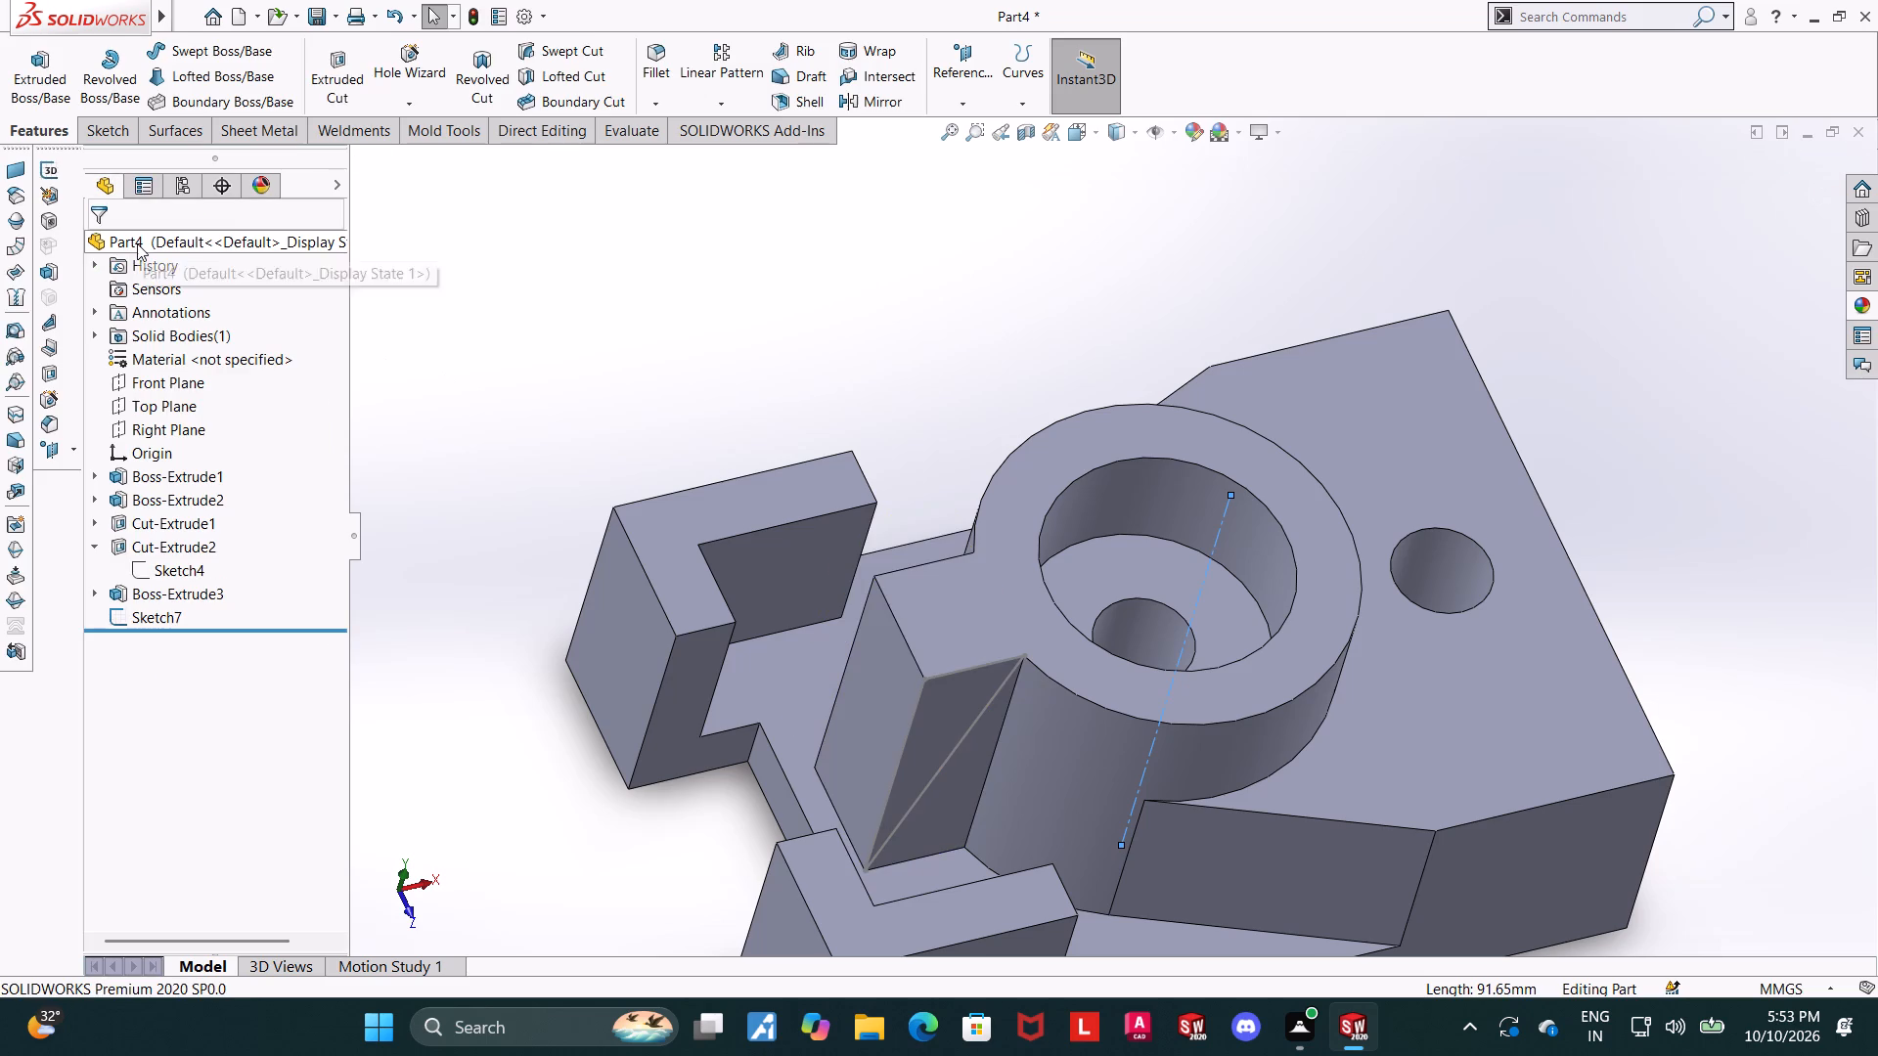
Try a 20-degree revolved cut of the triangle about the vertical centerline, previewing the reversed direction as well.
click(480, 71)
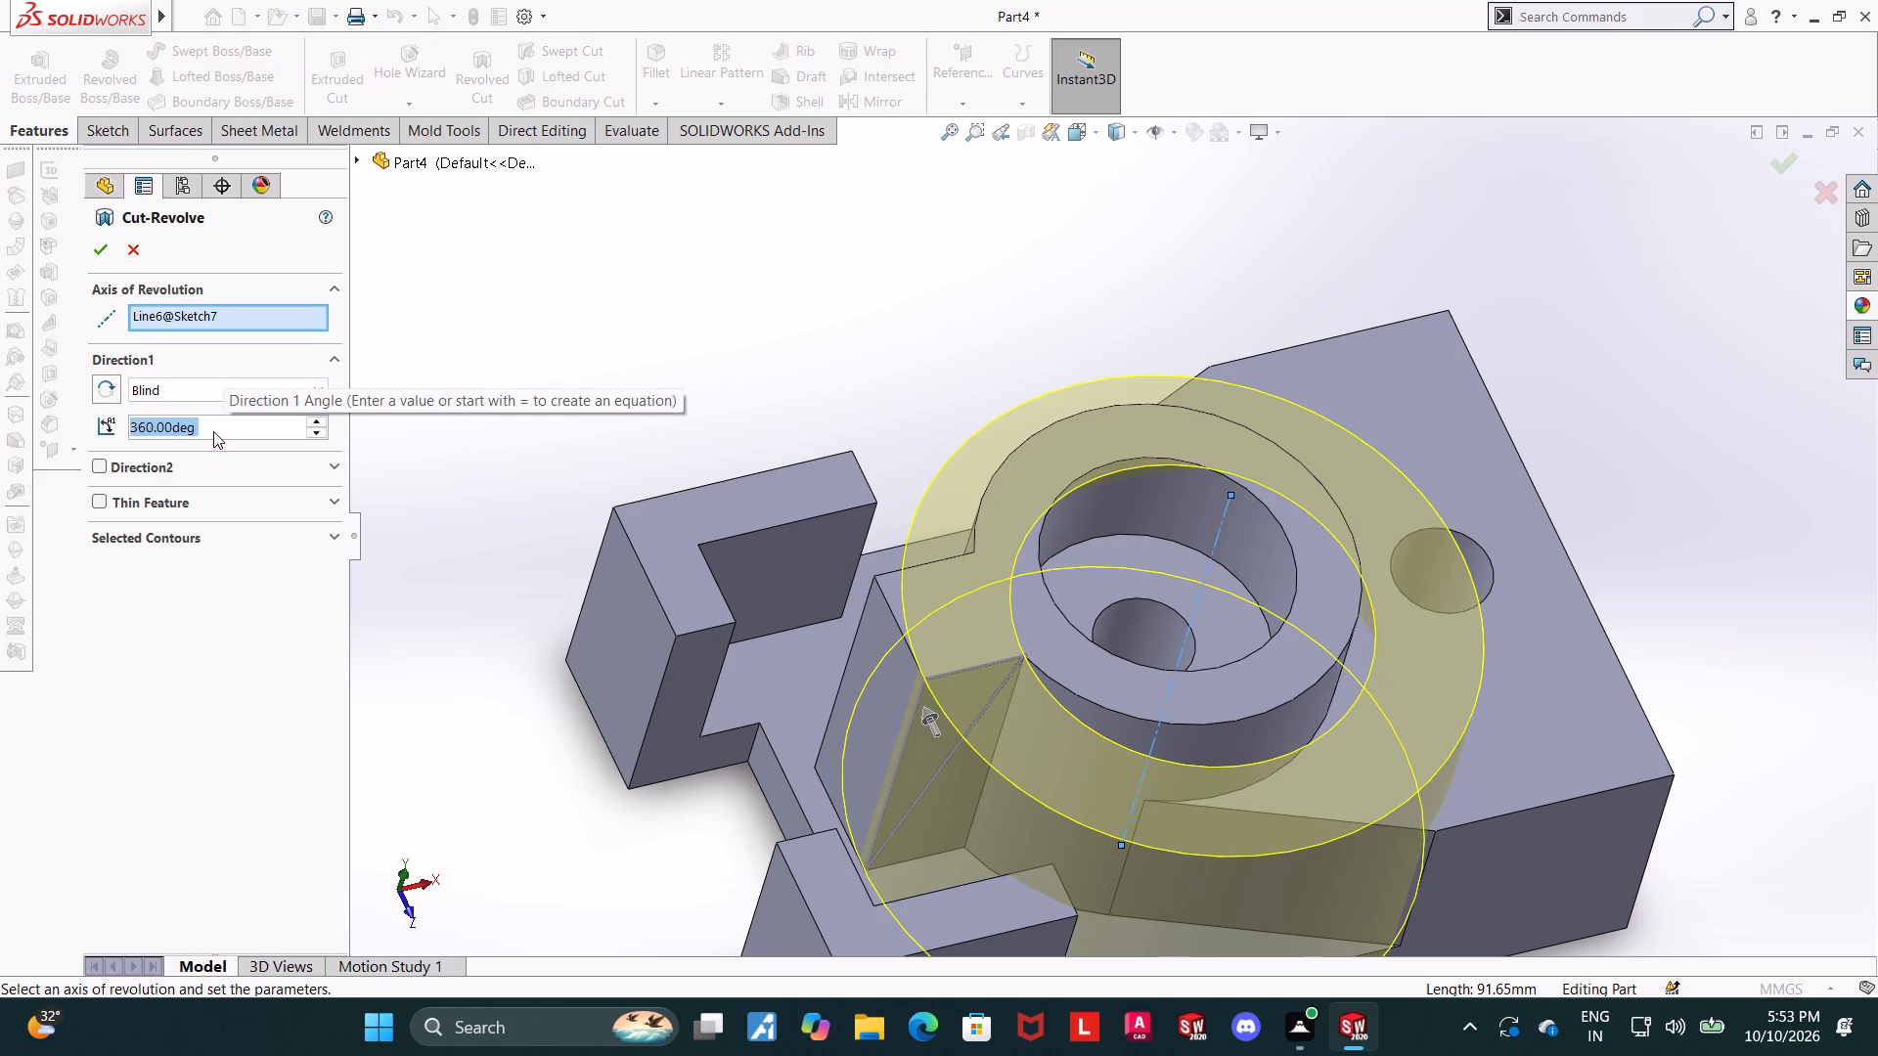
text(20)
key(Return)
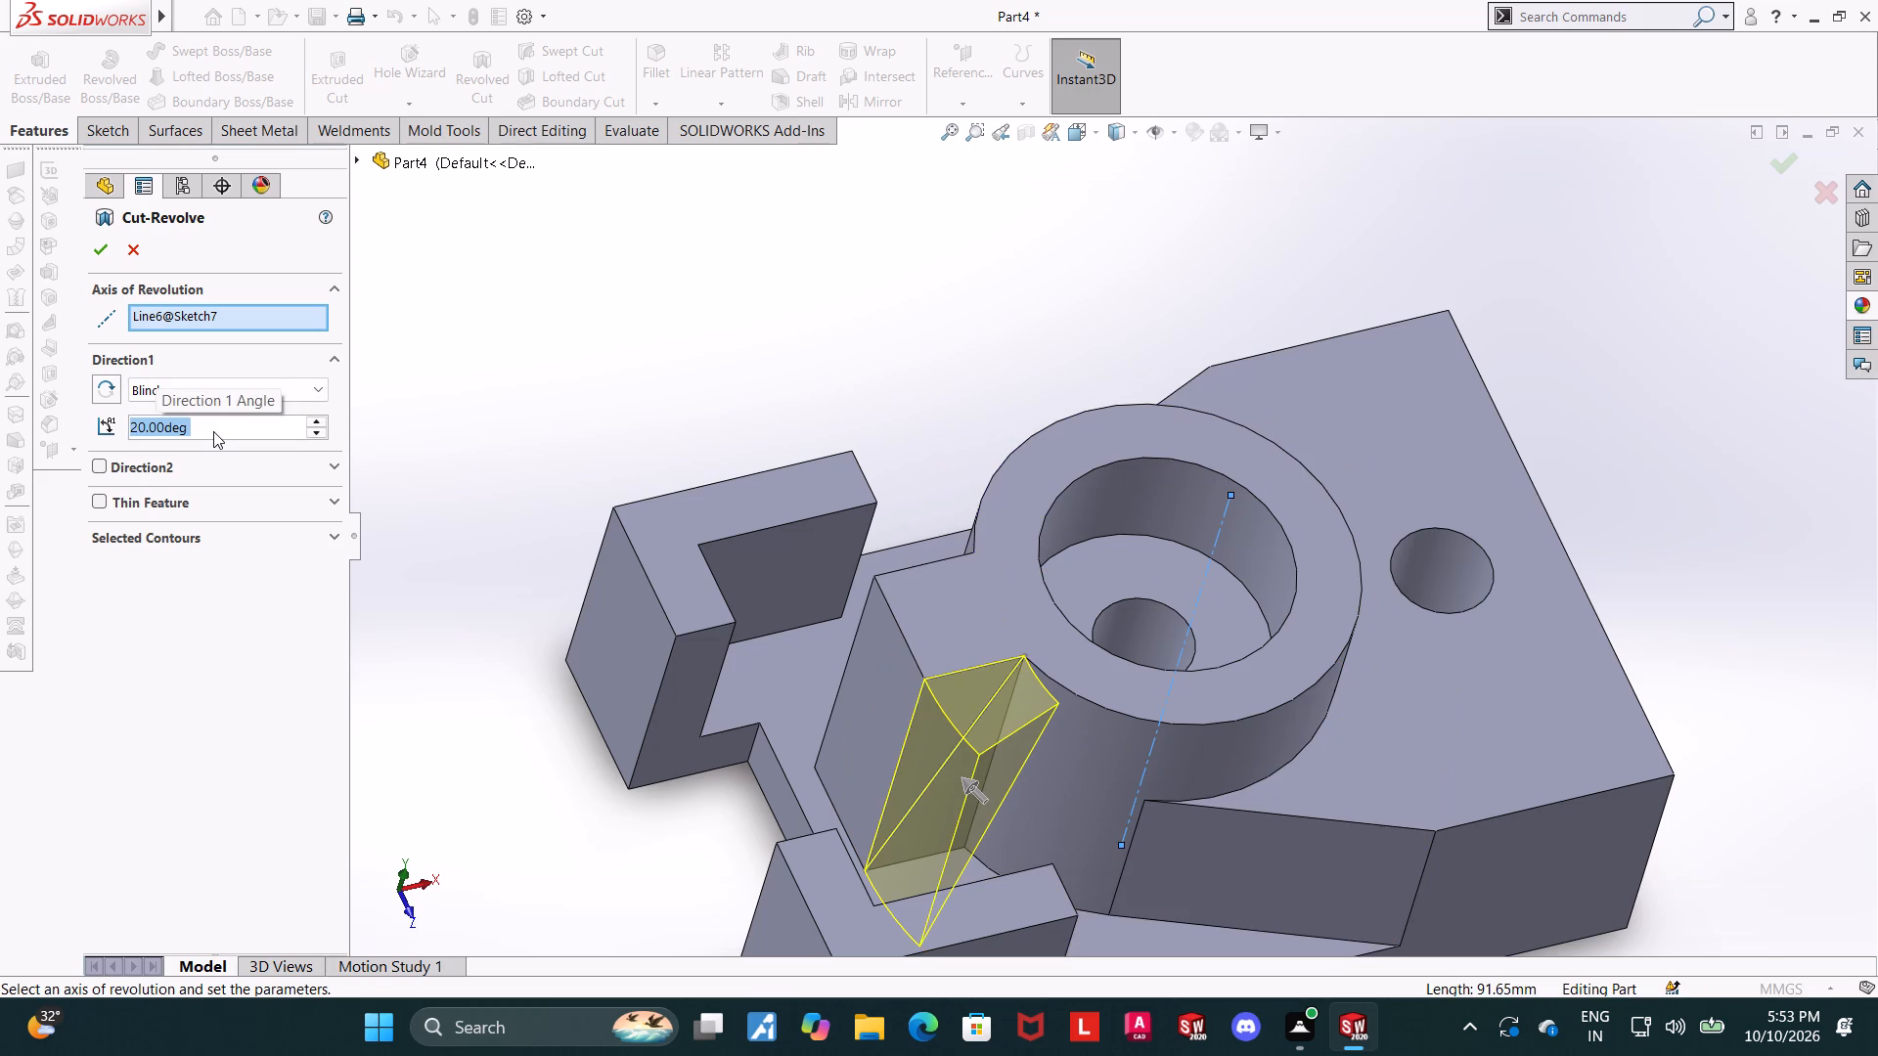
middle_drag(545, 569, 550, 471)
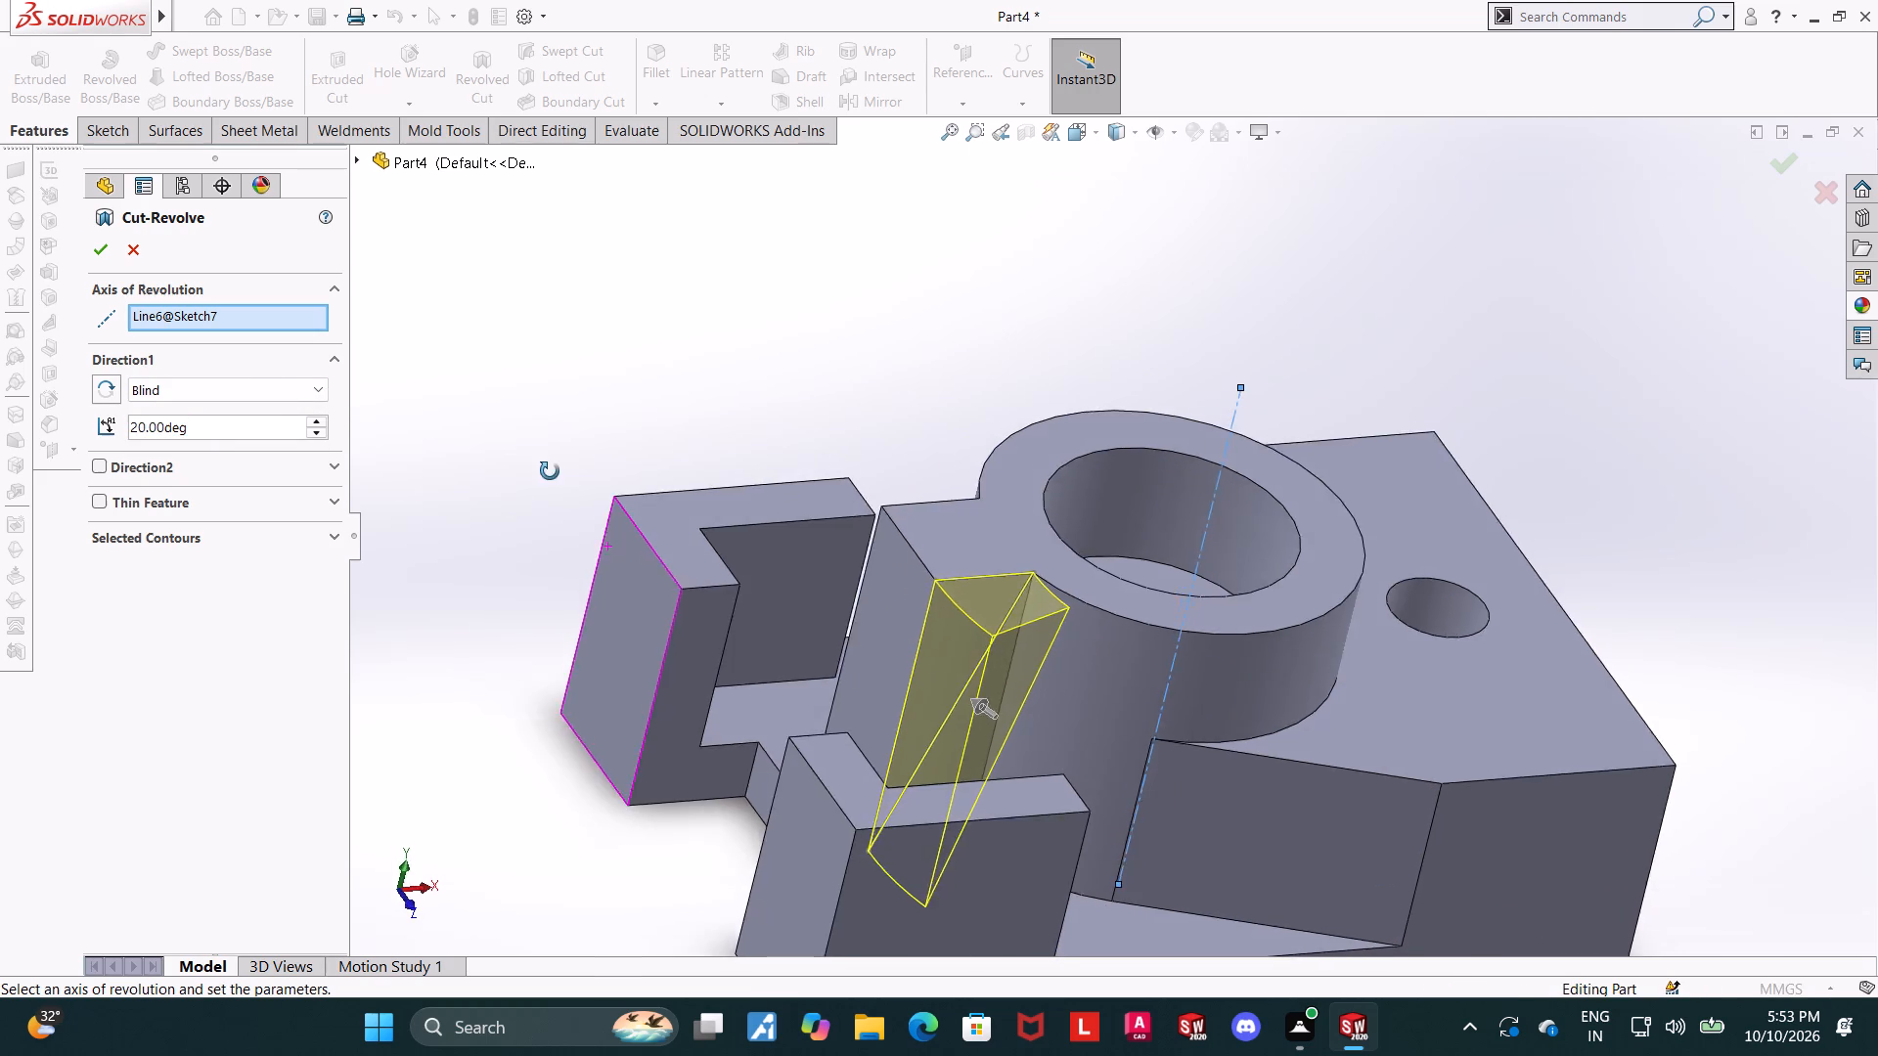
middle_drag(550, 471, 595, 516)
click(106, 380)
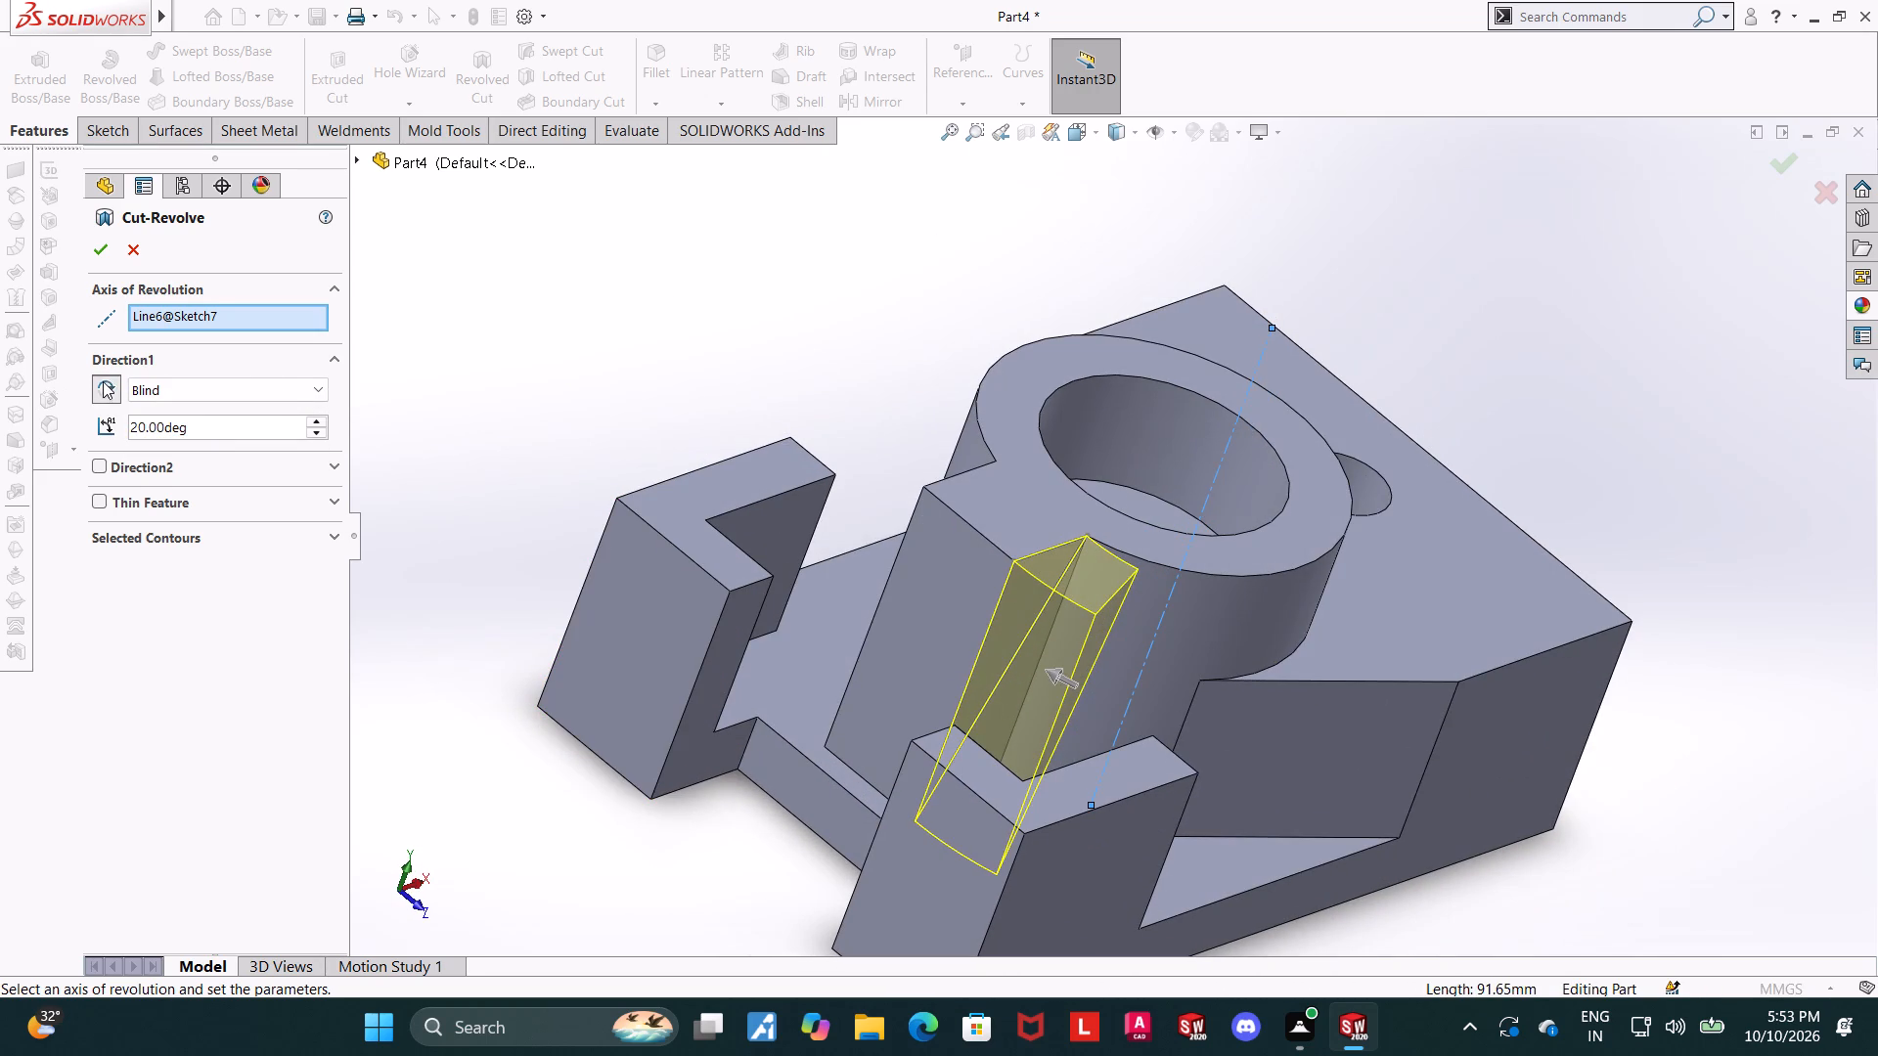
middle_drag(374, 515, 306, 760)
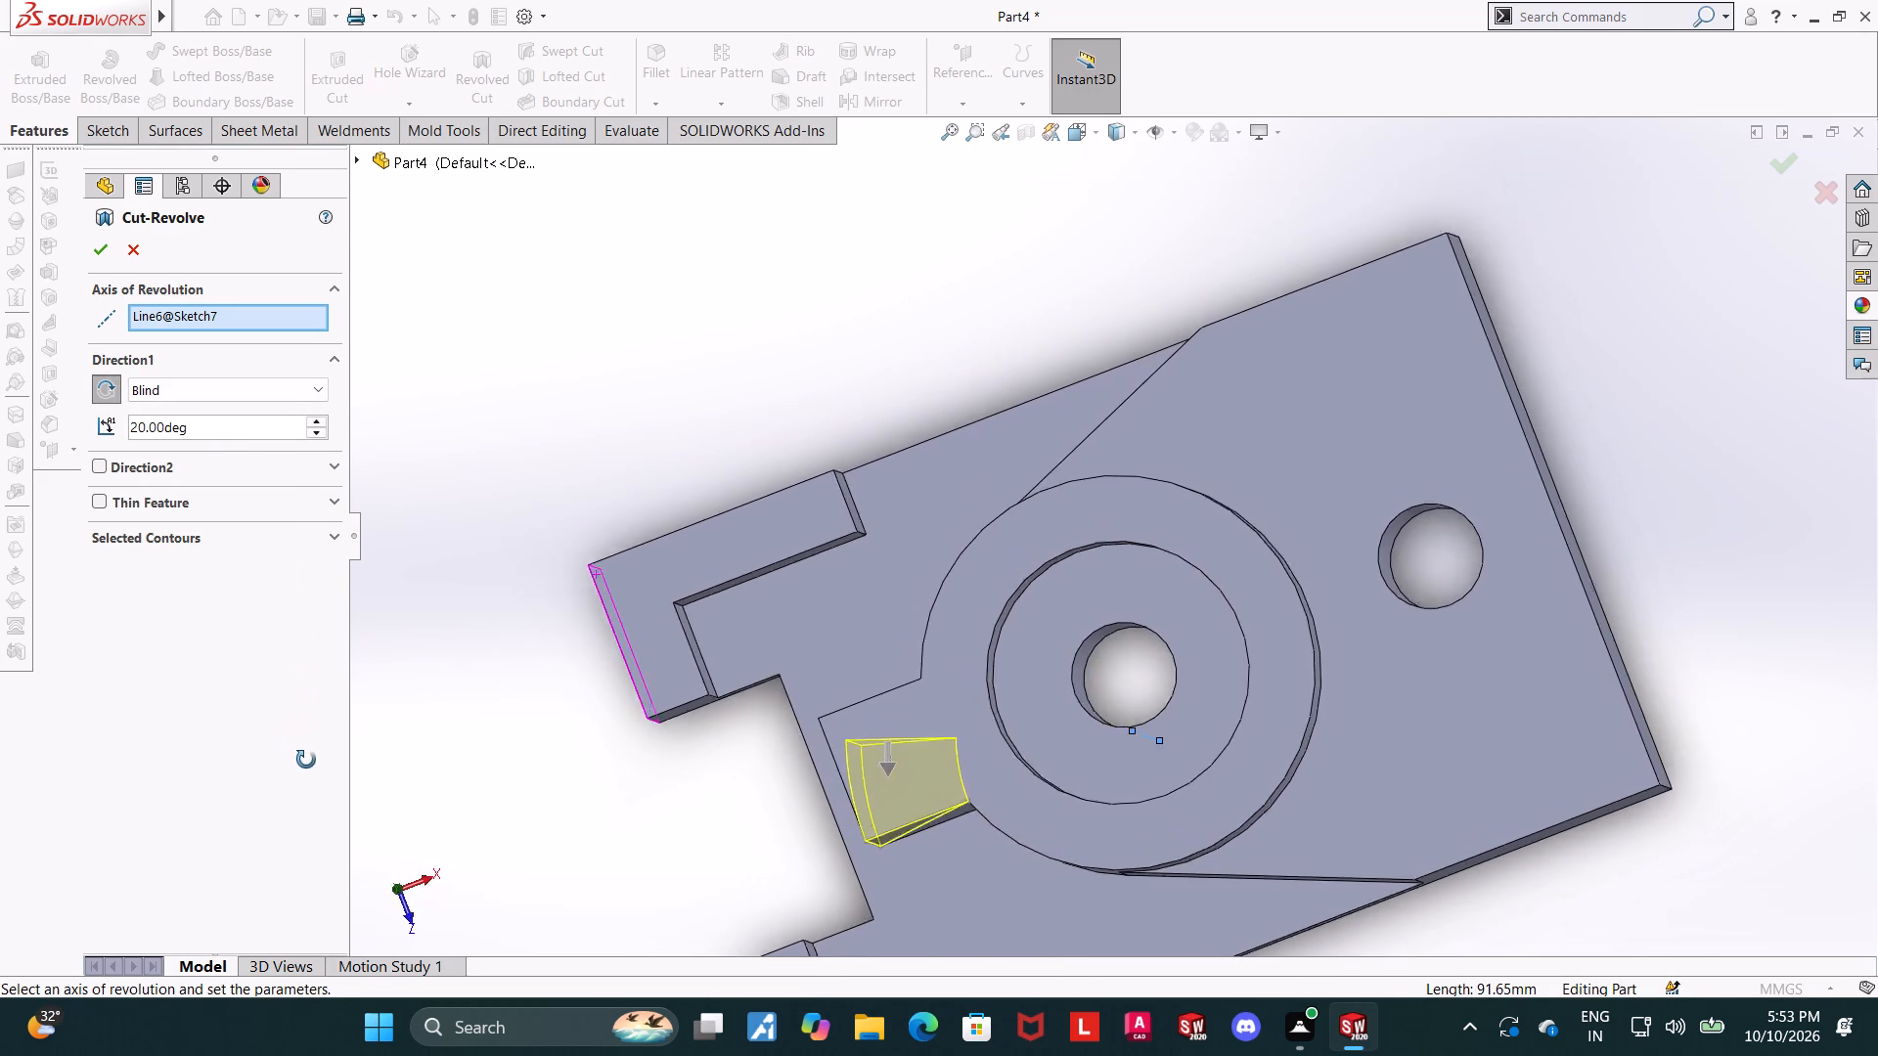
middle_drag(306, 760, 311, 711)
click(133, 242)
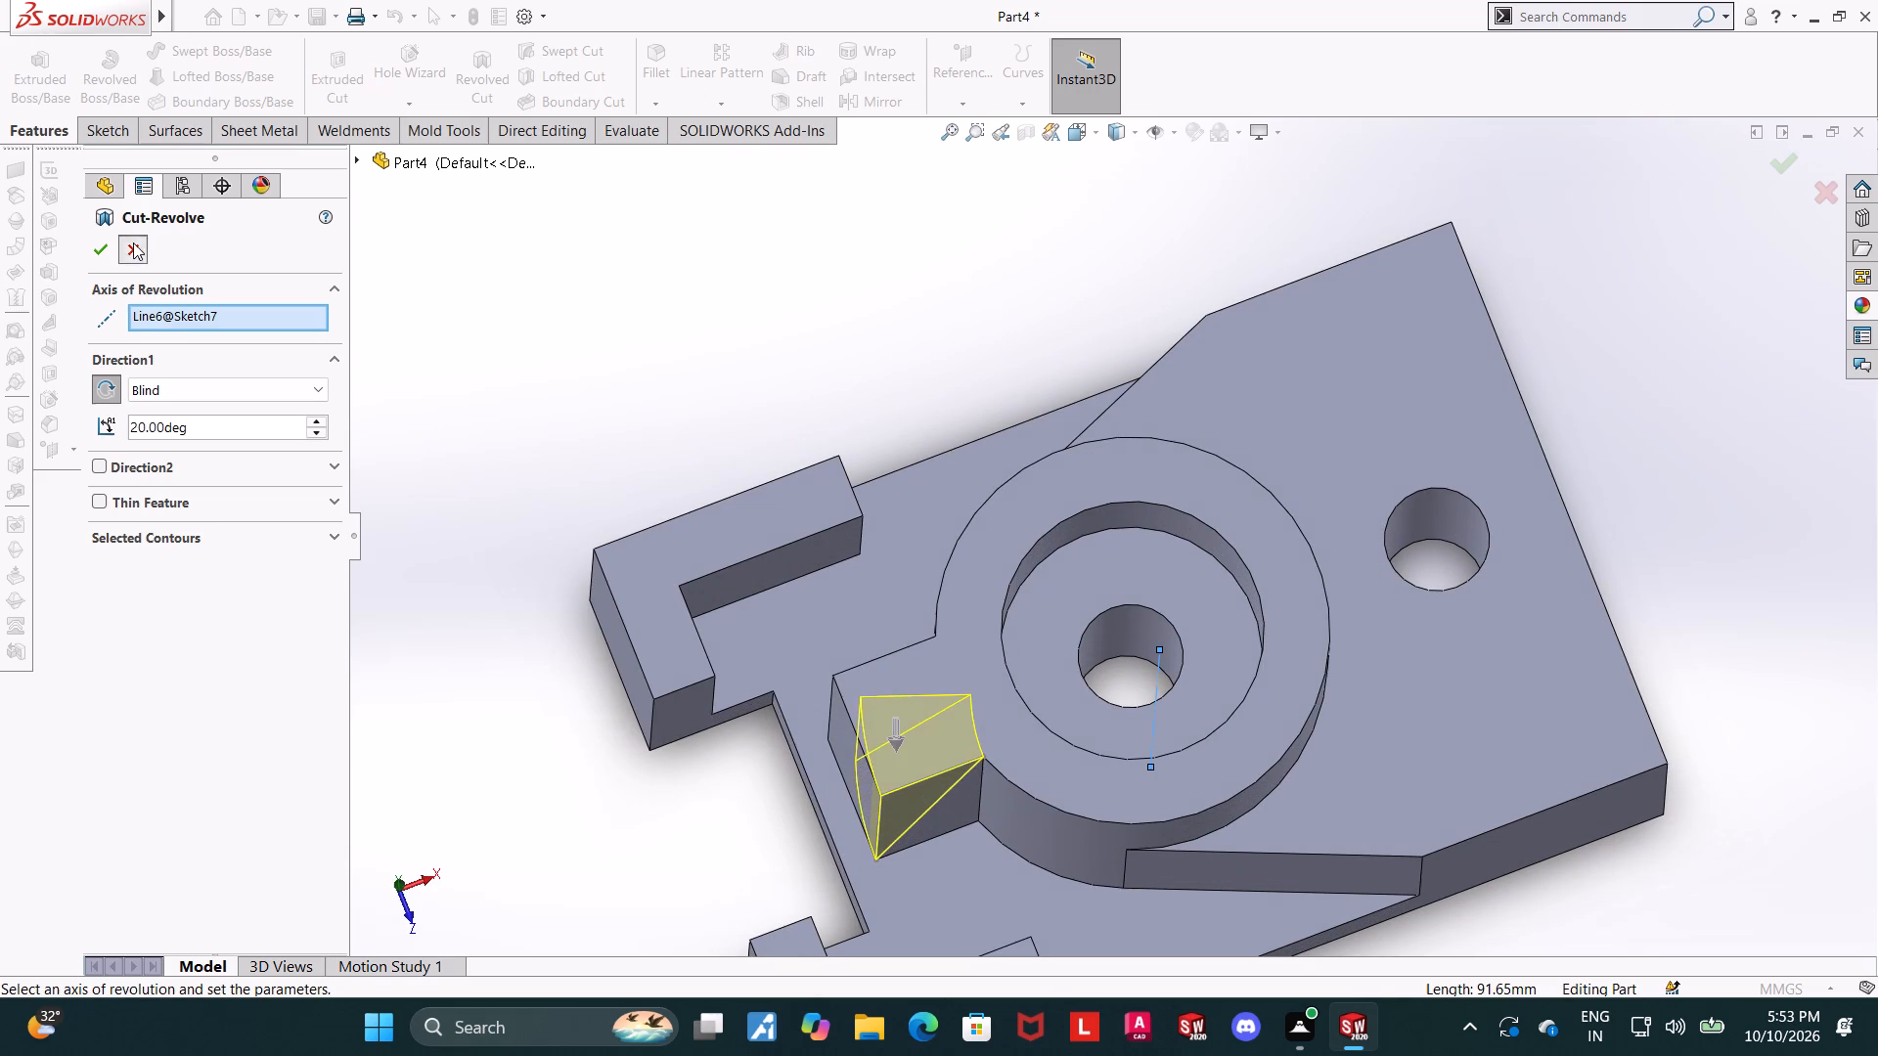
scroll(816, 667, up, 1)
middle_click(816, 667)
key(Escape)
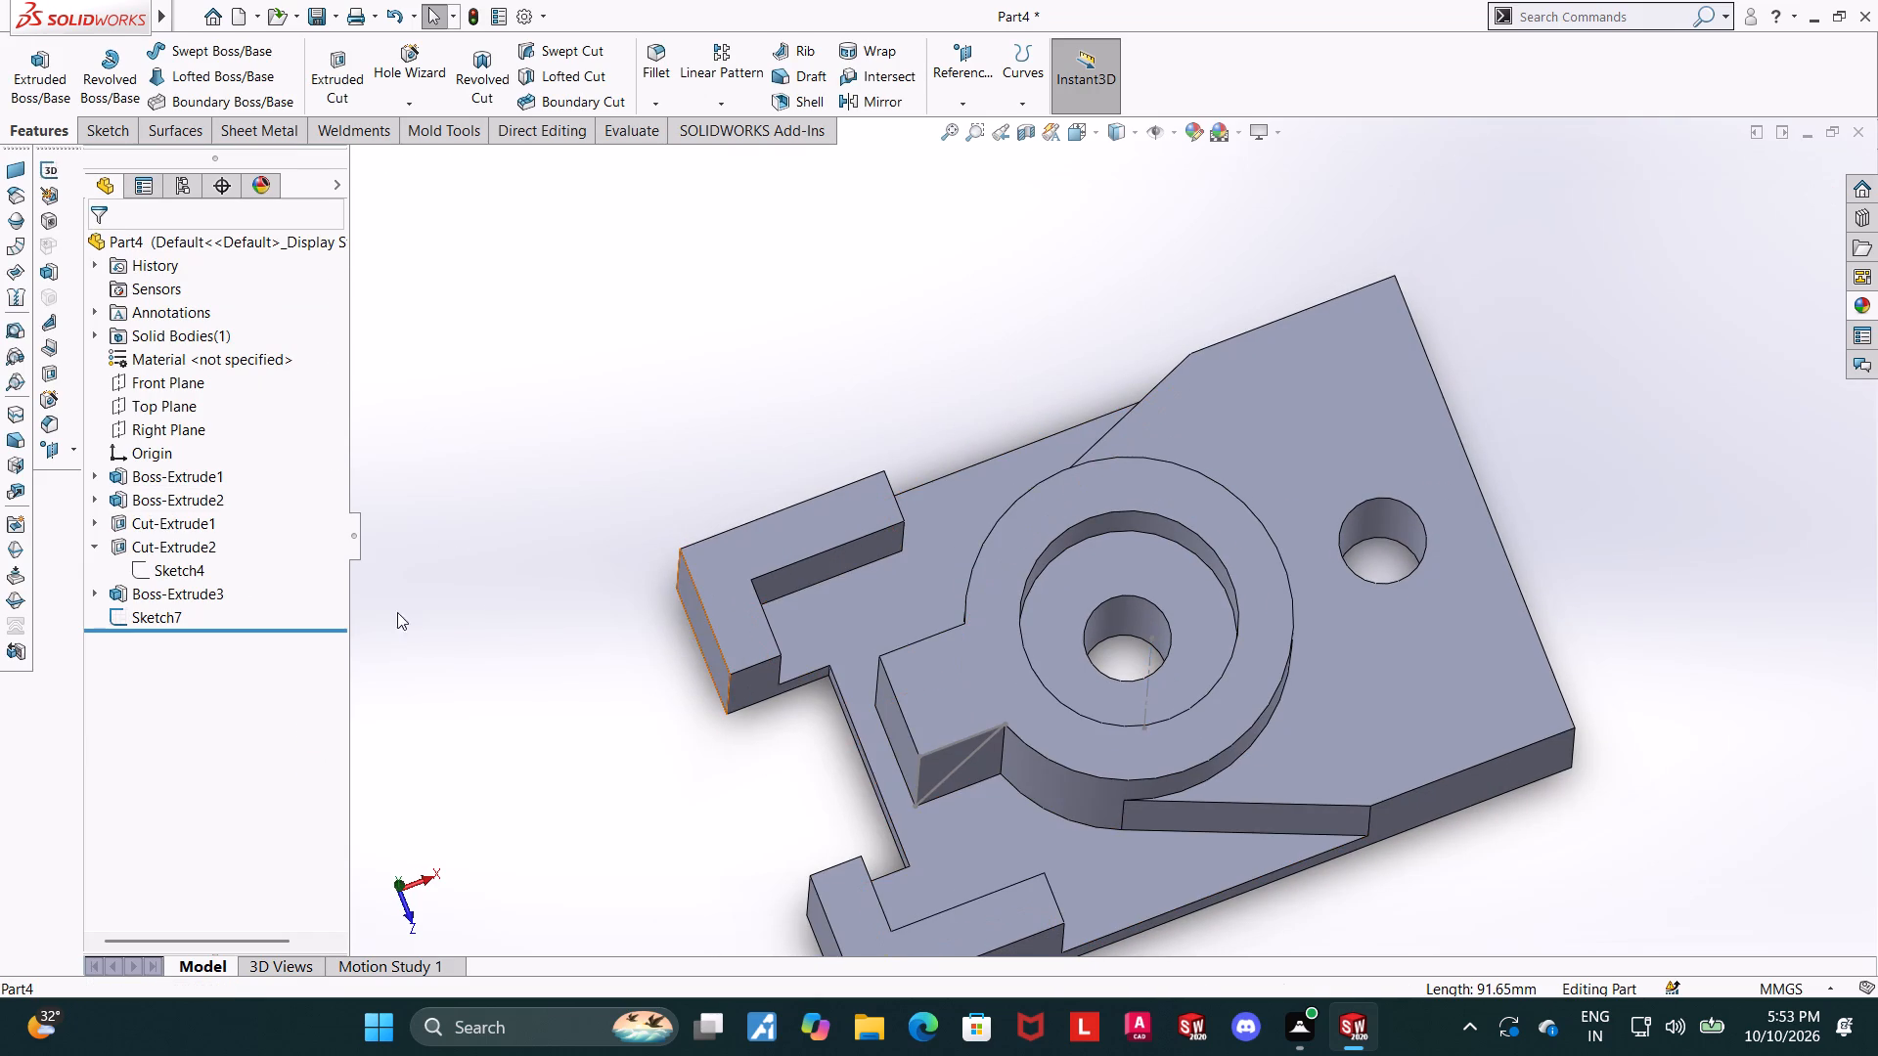
Change the triangle sketch's plane from the support's side face to the Front Plane.
click(154, 387)
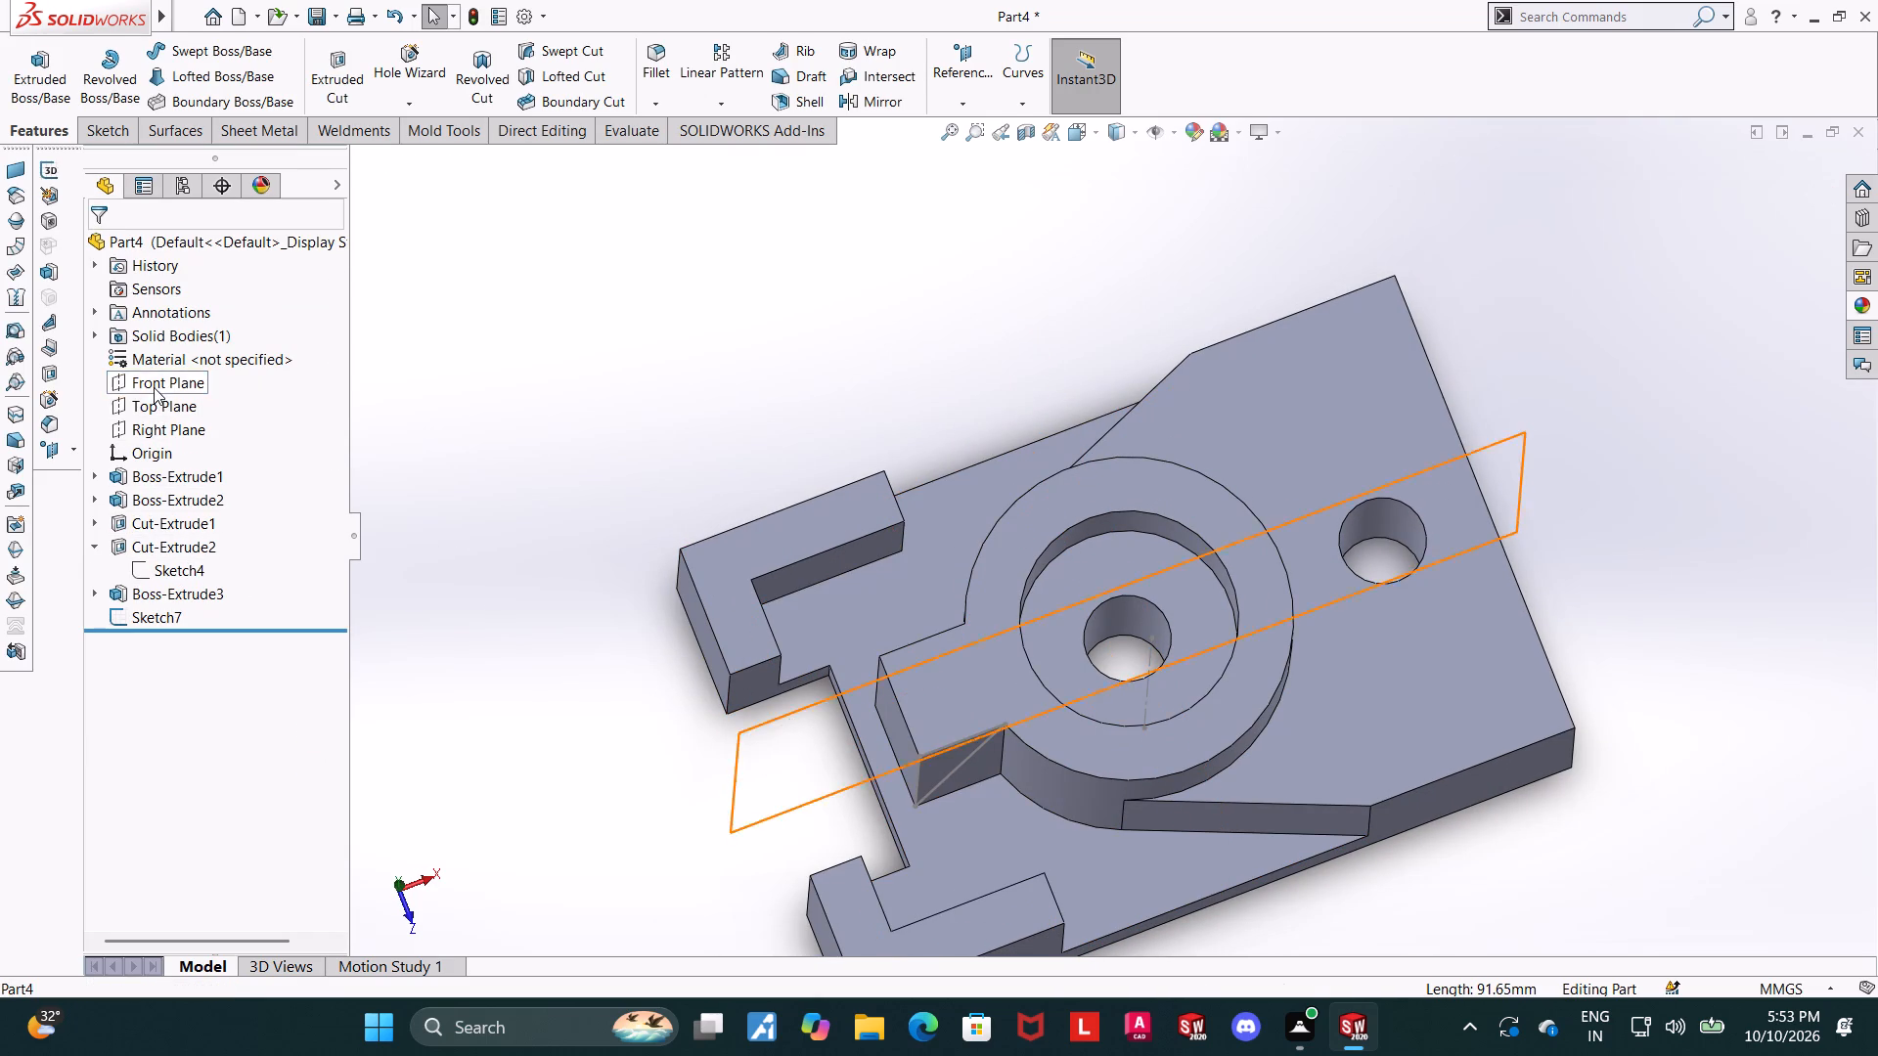
middle_drag(825, 506, 814, 490)
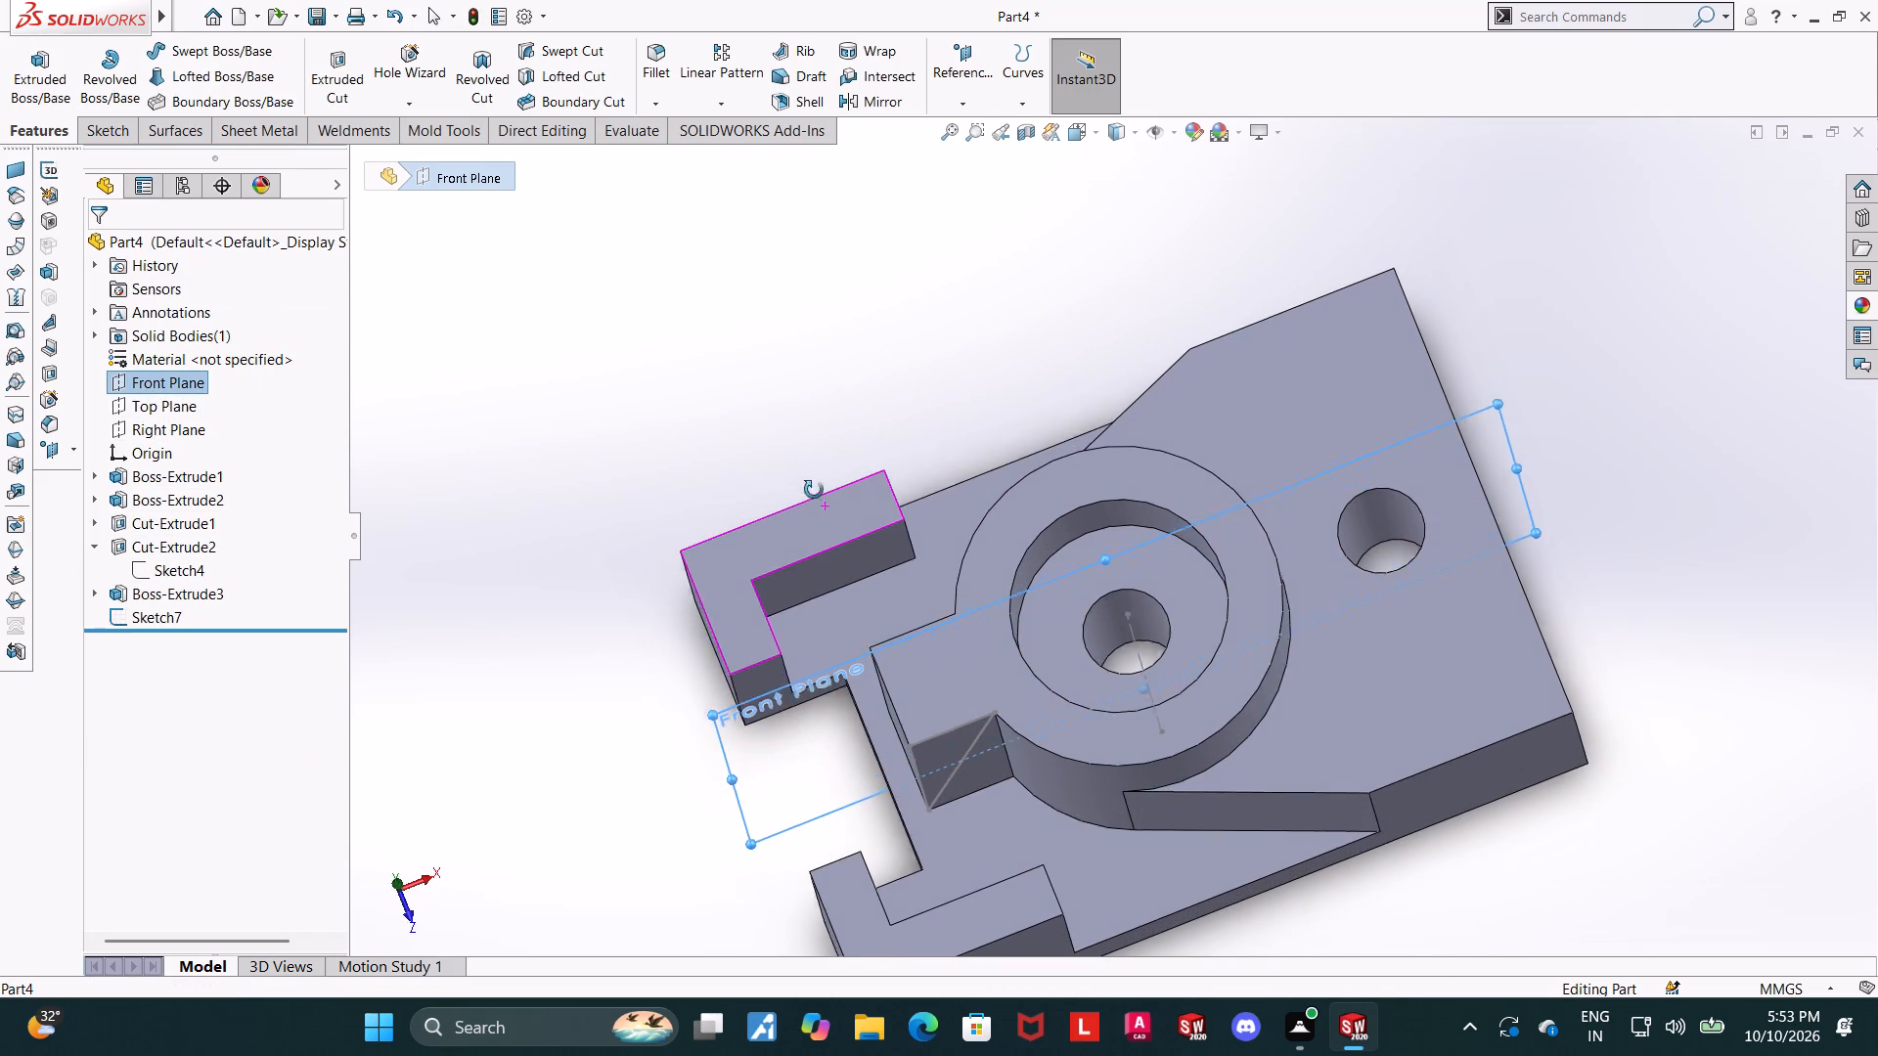
middle_drag(814, 490, 814, 474)
key(Escape)
right_click(152, 611)
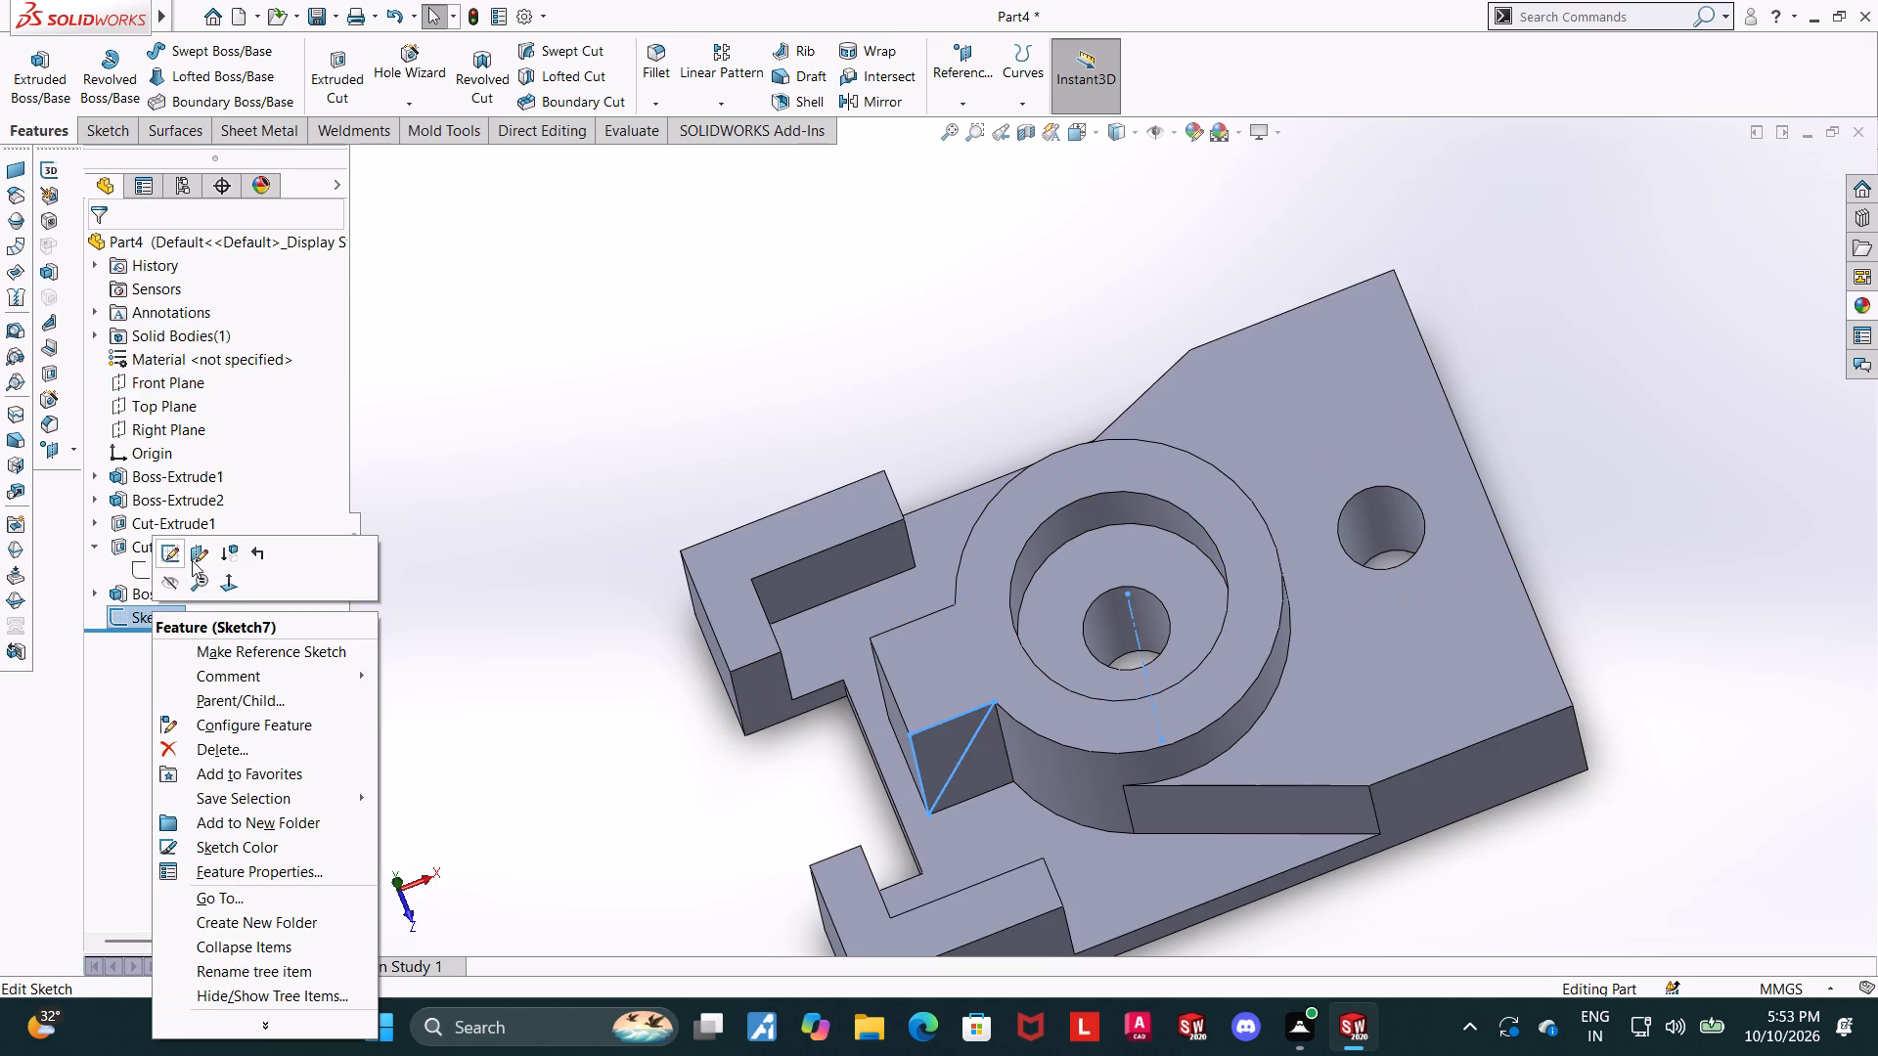
click(192, 560)
right_click(200, 312)
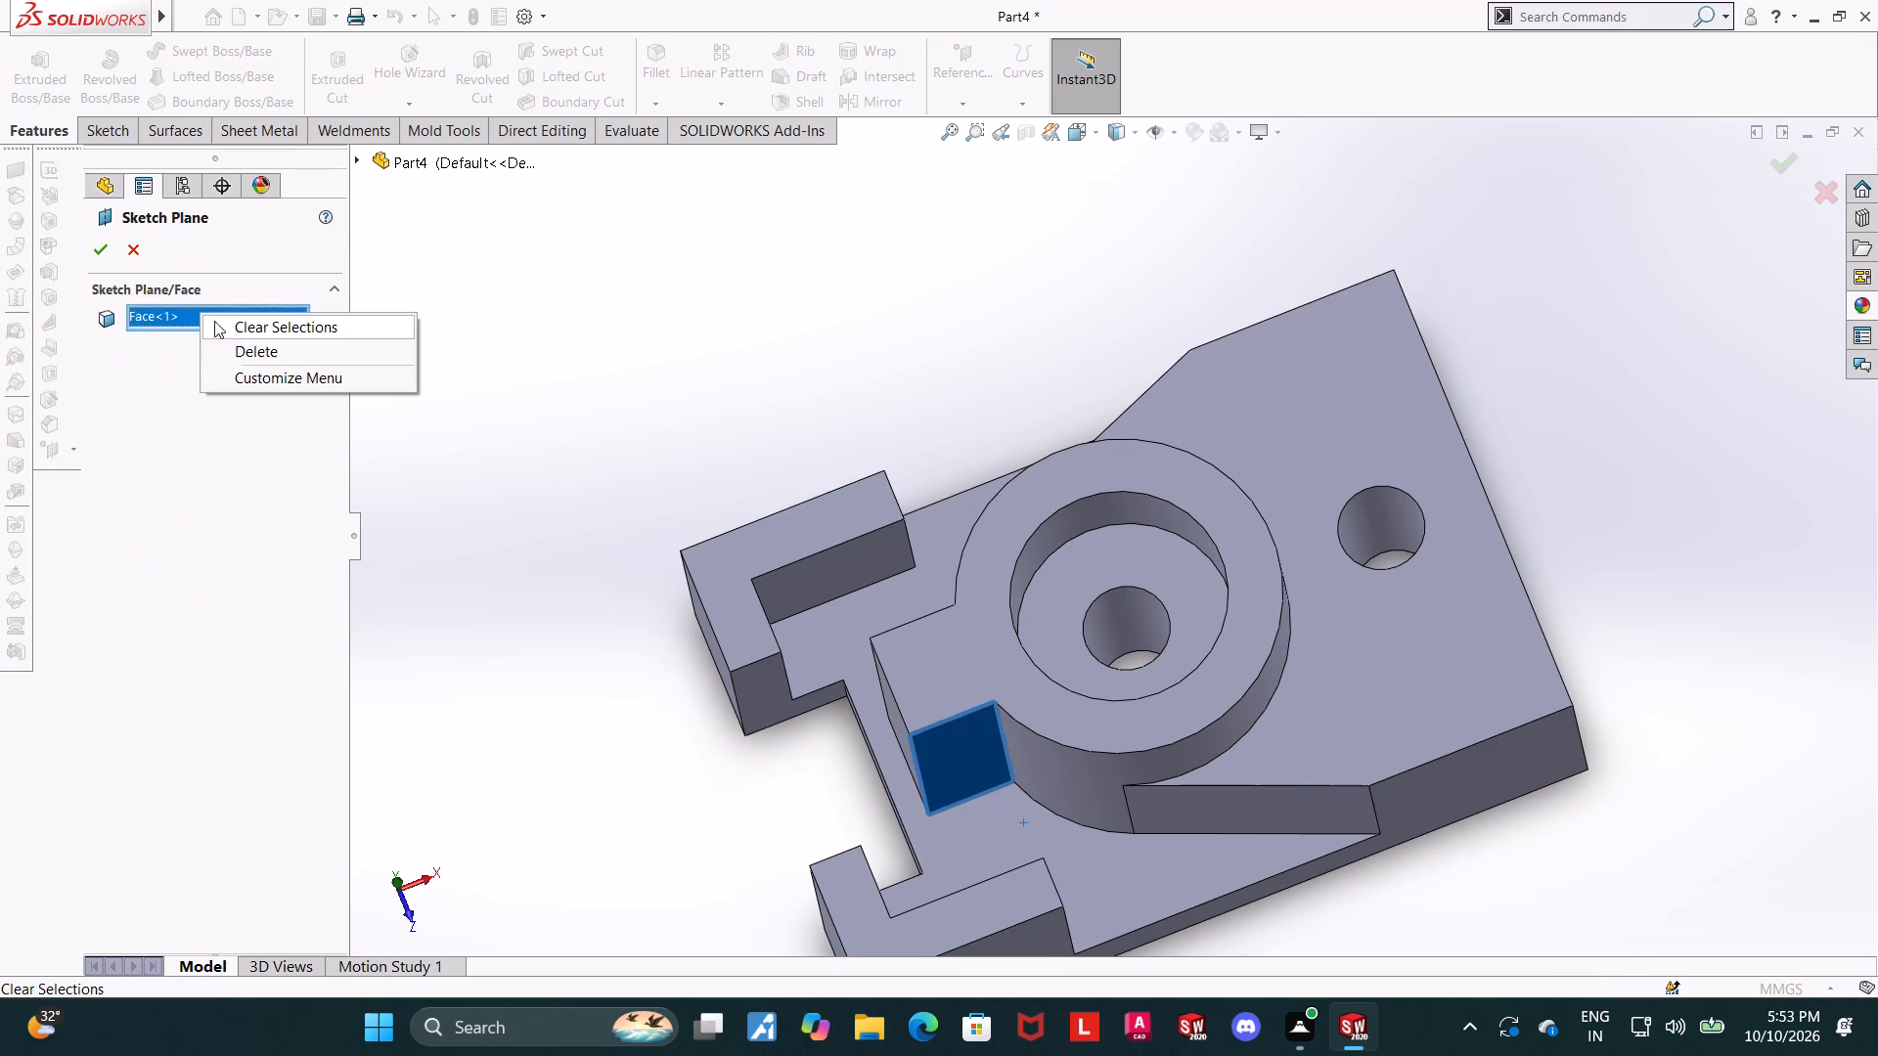
click(240, 343)
click(354, 154)
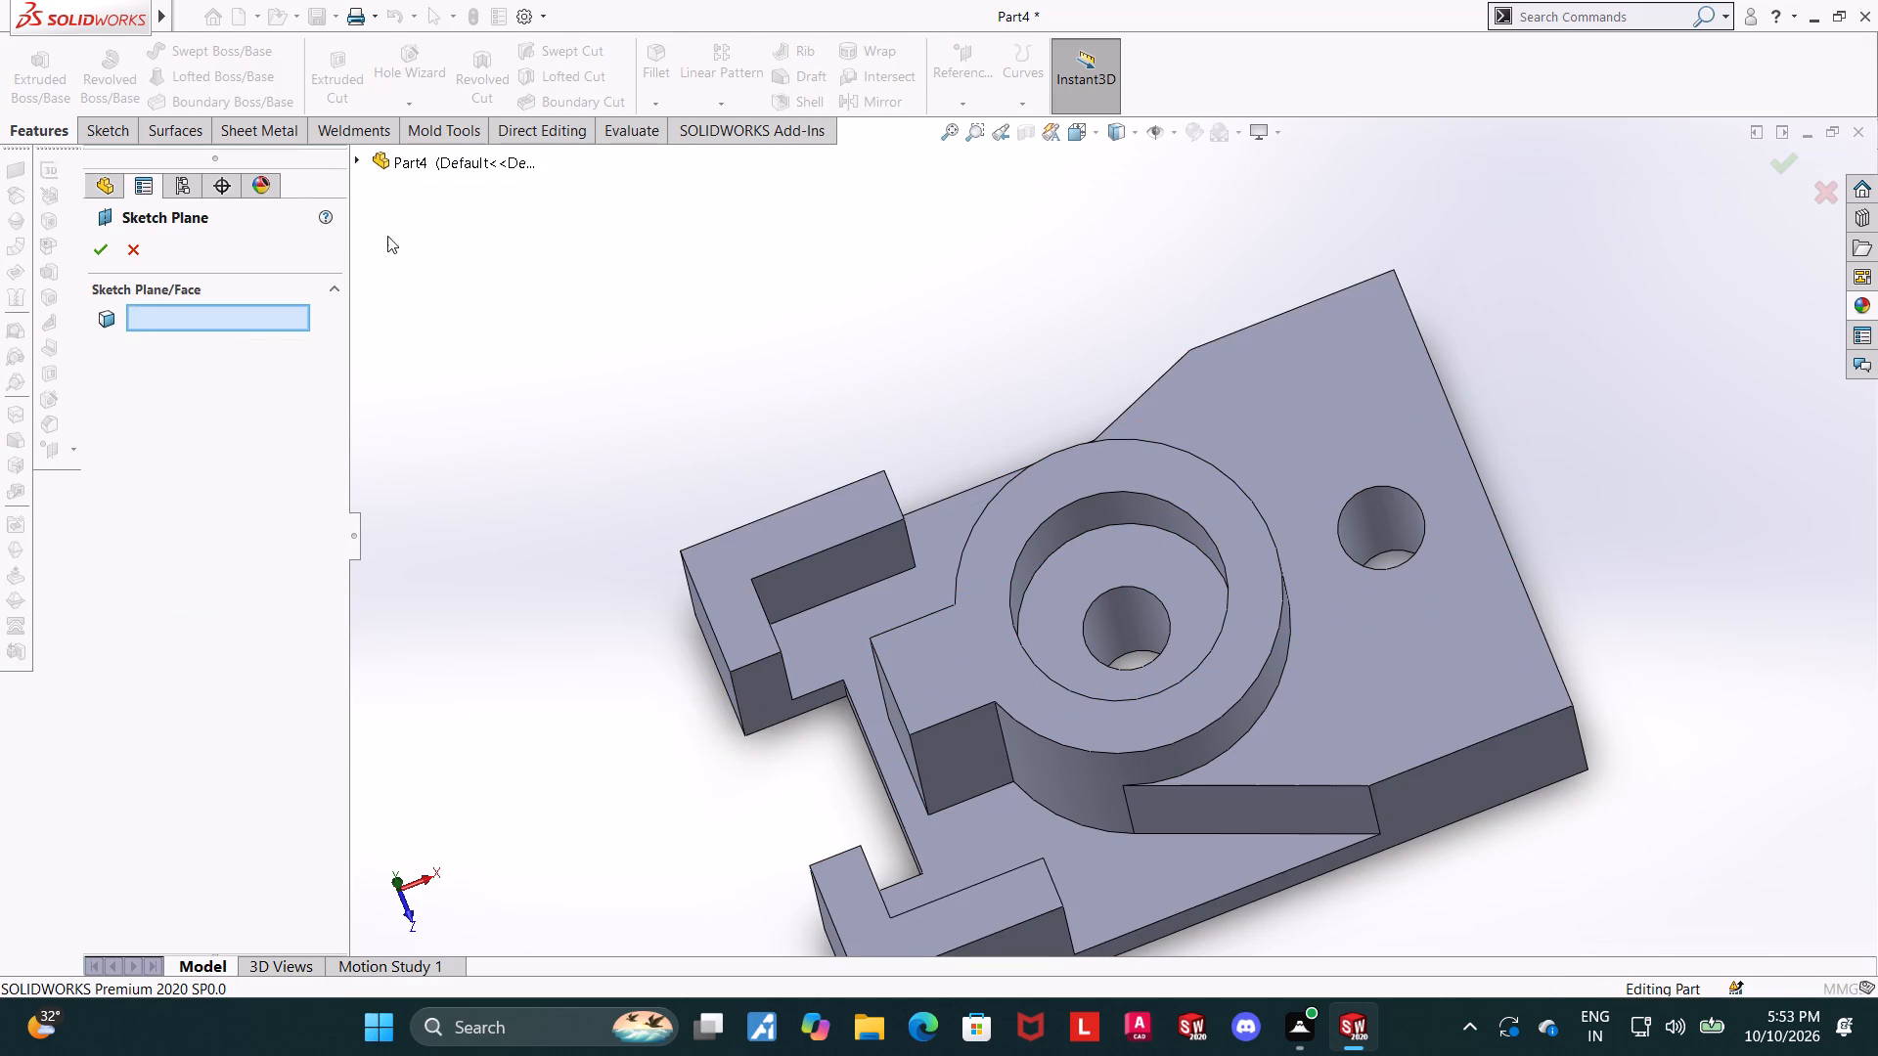
click(431, 302)
click(102, 241)
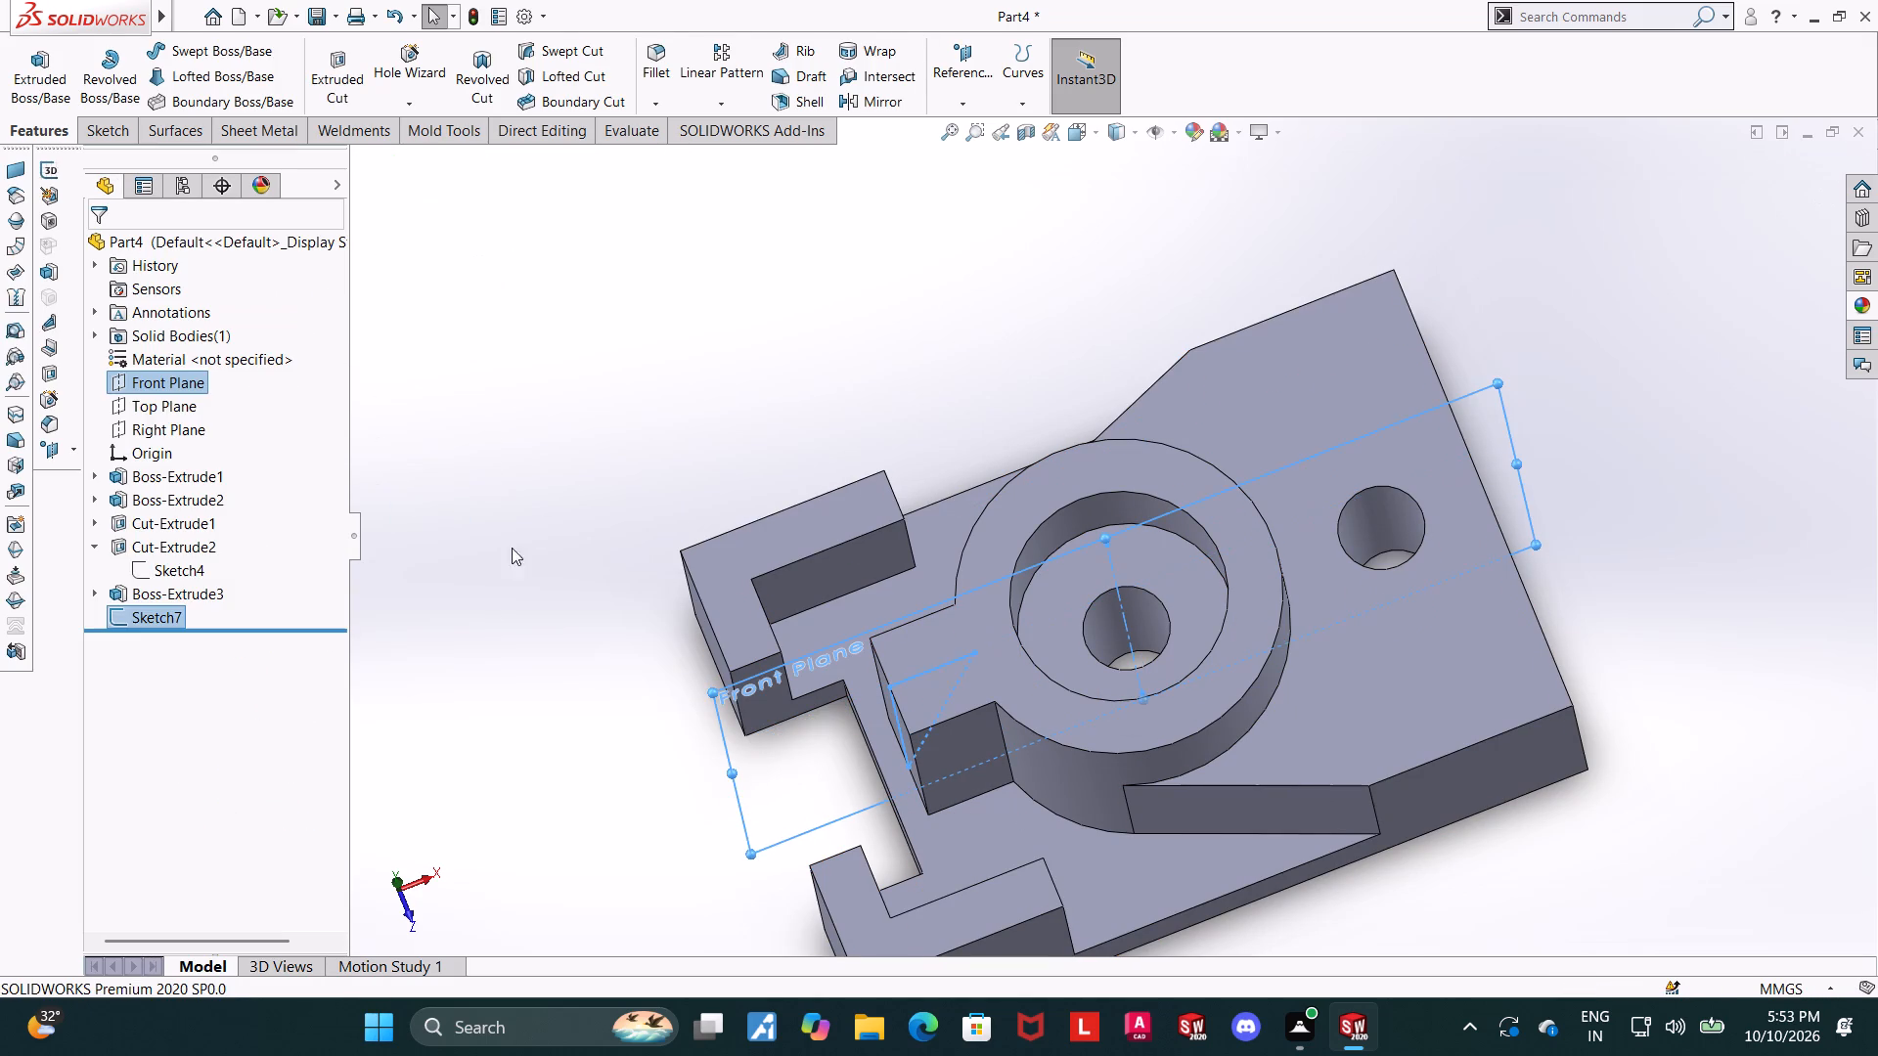
click(489, 603)
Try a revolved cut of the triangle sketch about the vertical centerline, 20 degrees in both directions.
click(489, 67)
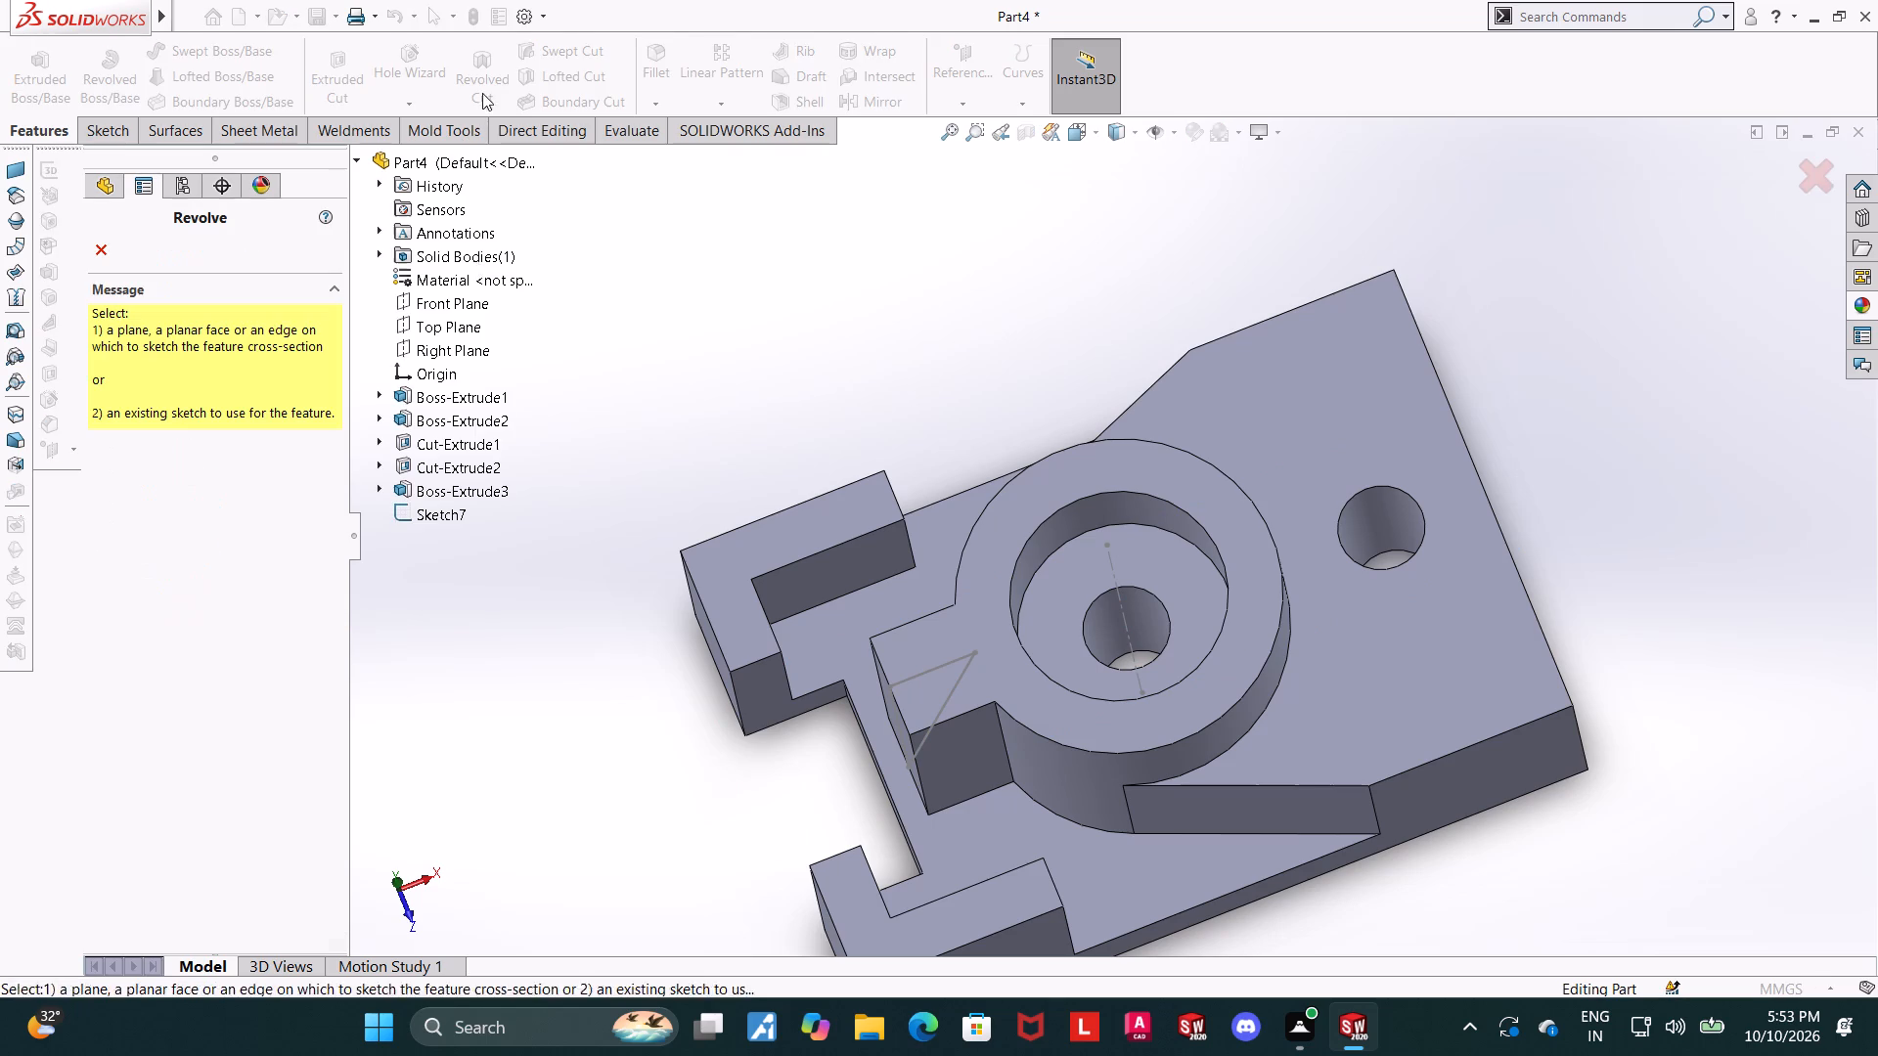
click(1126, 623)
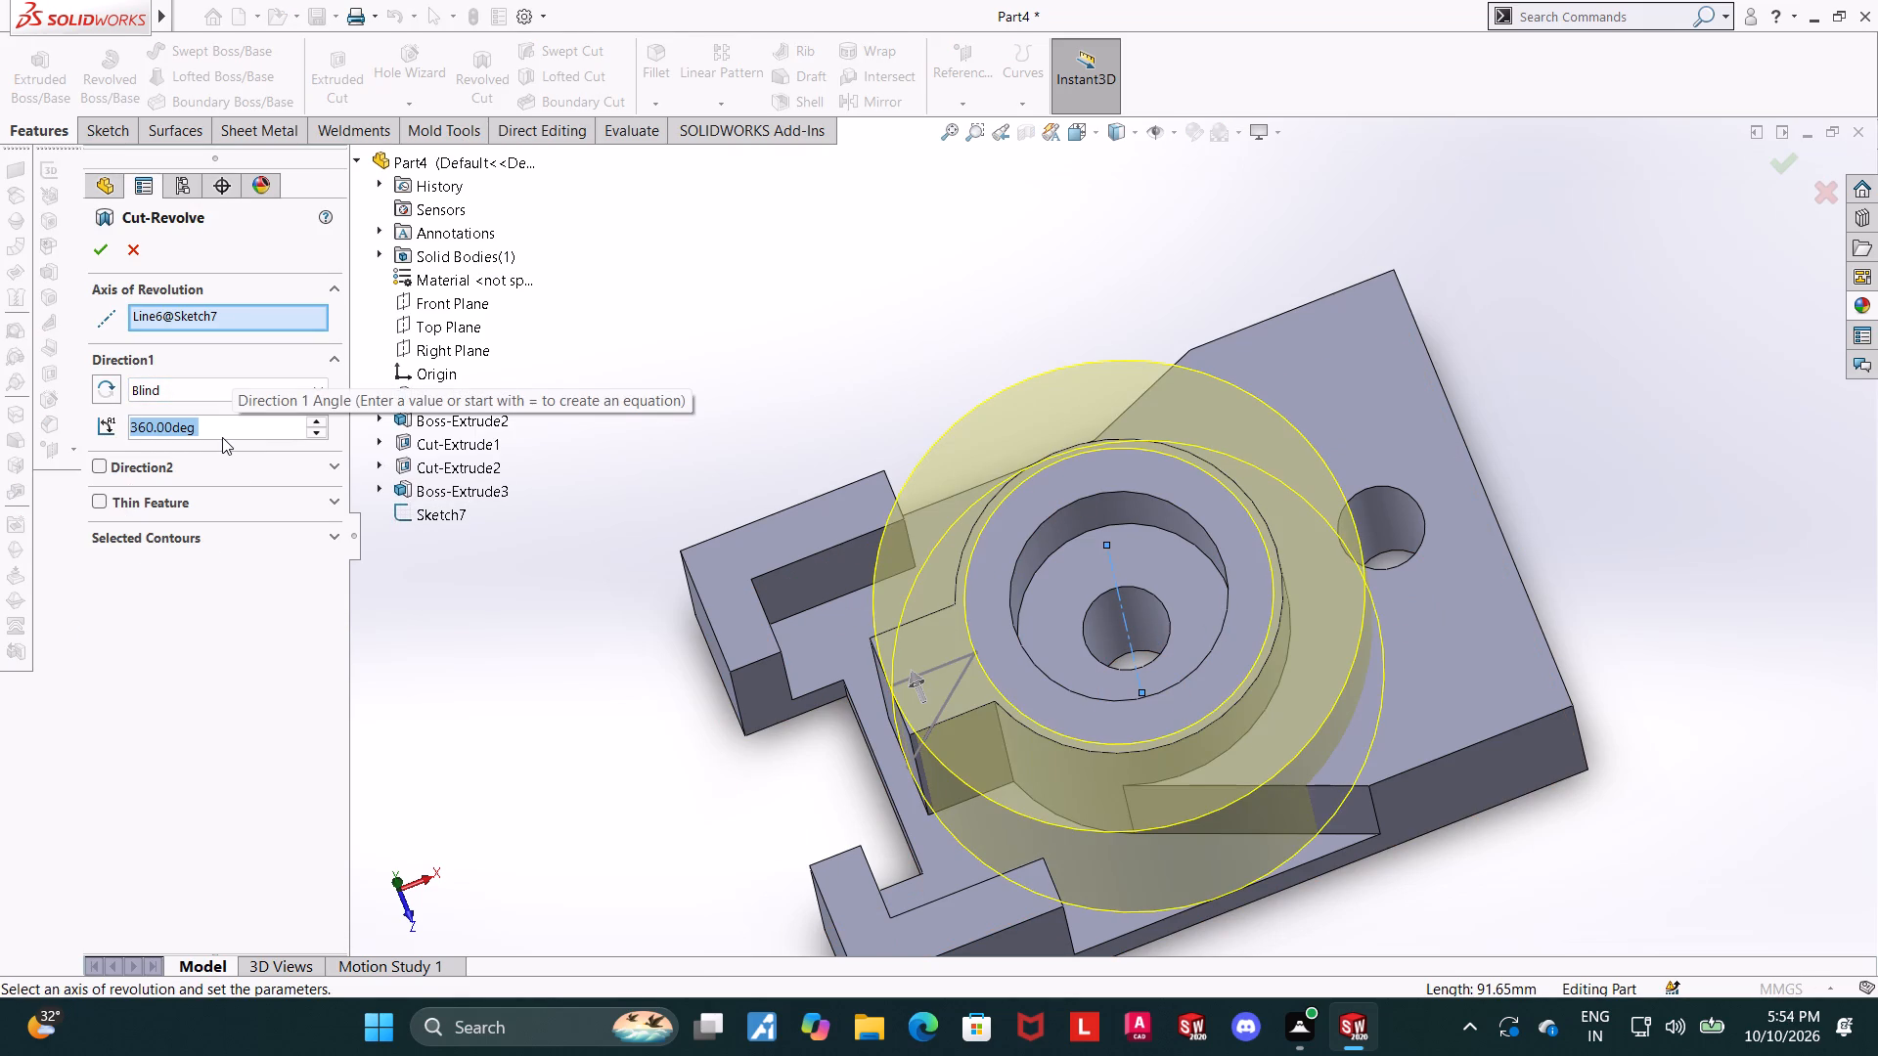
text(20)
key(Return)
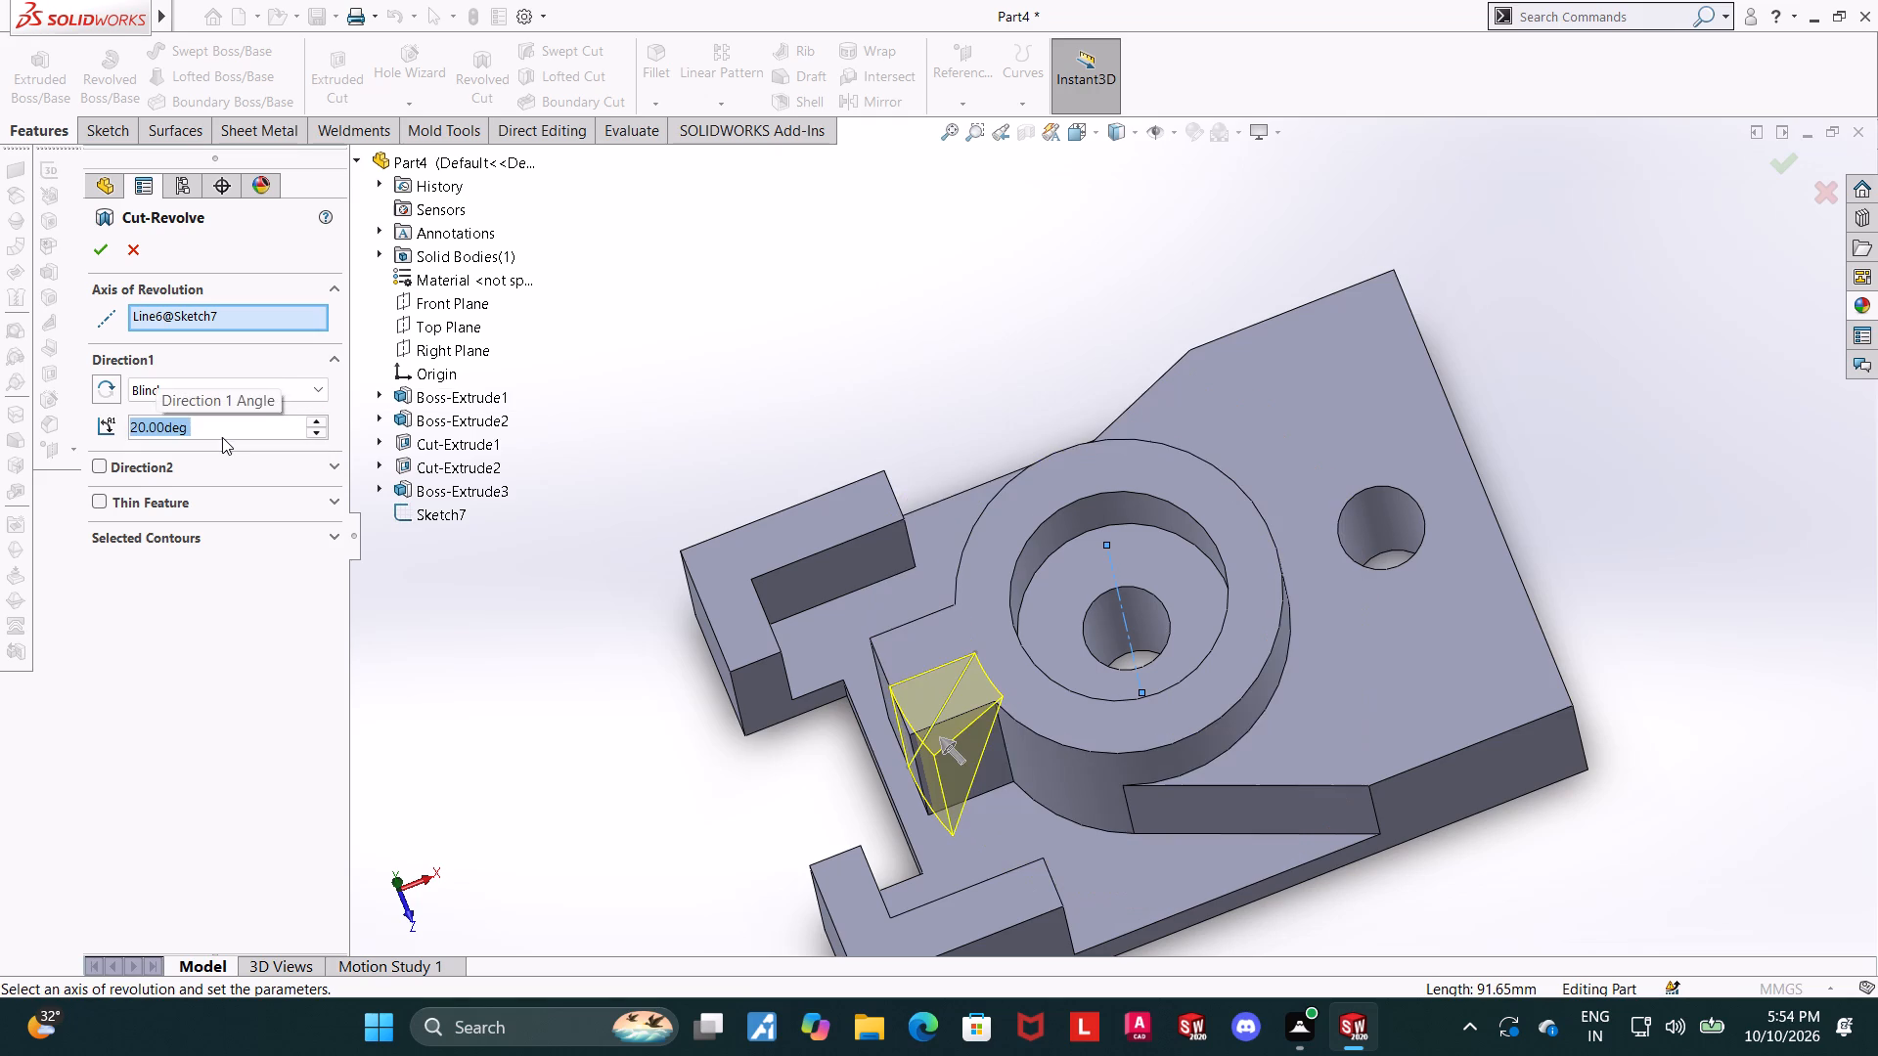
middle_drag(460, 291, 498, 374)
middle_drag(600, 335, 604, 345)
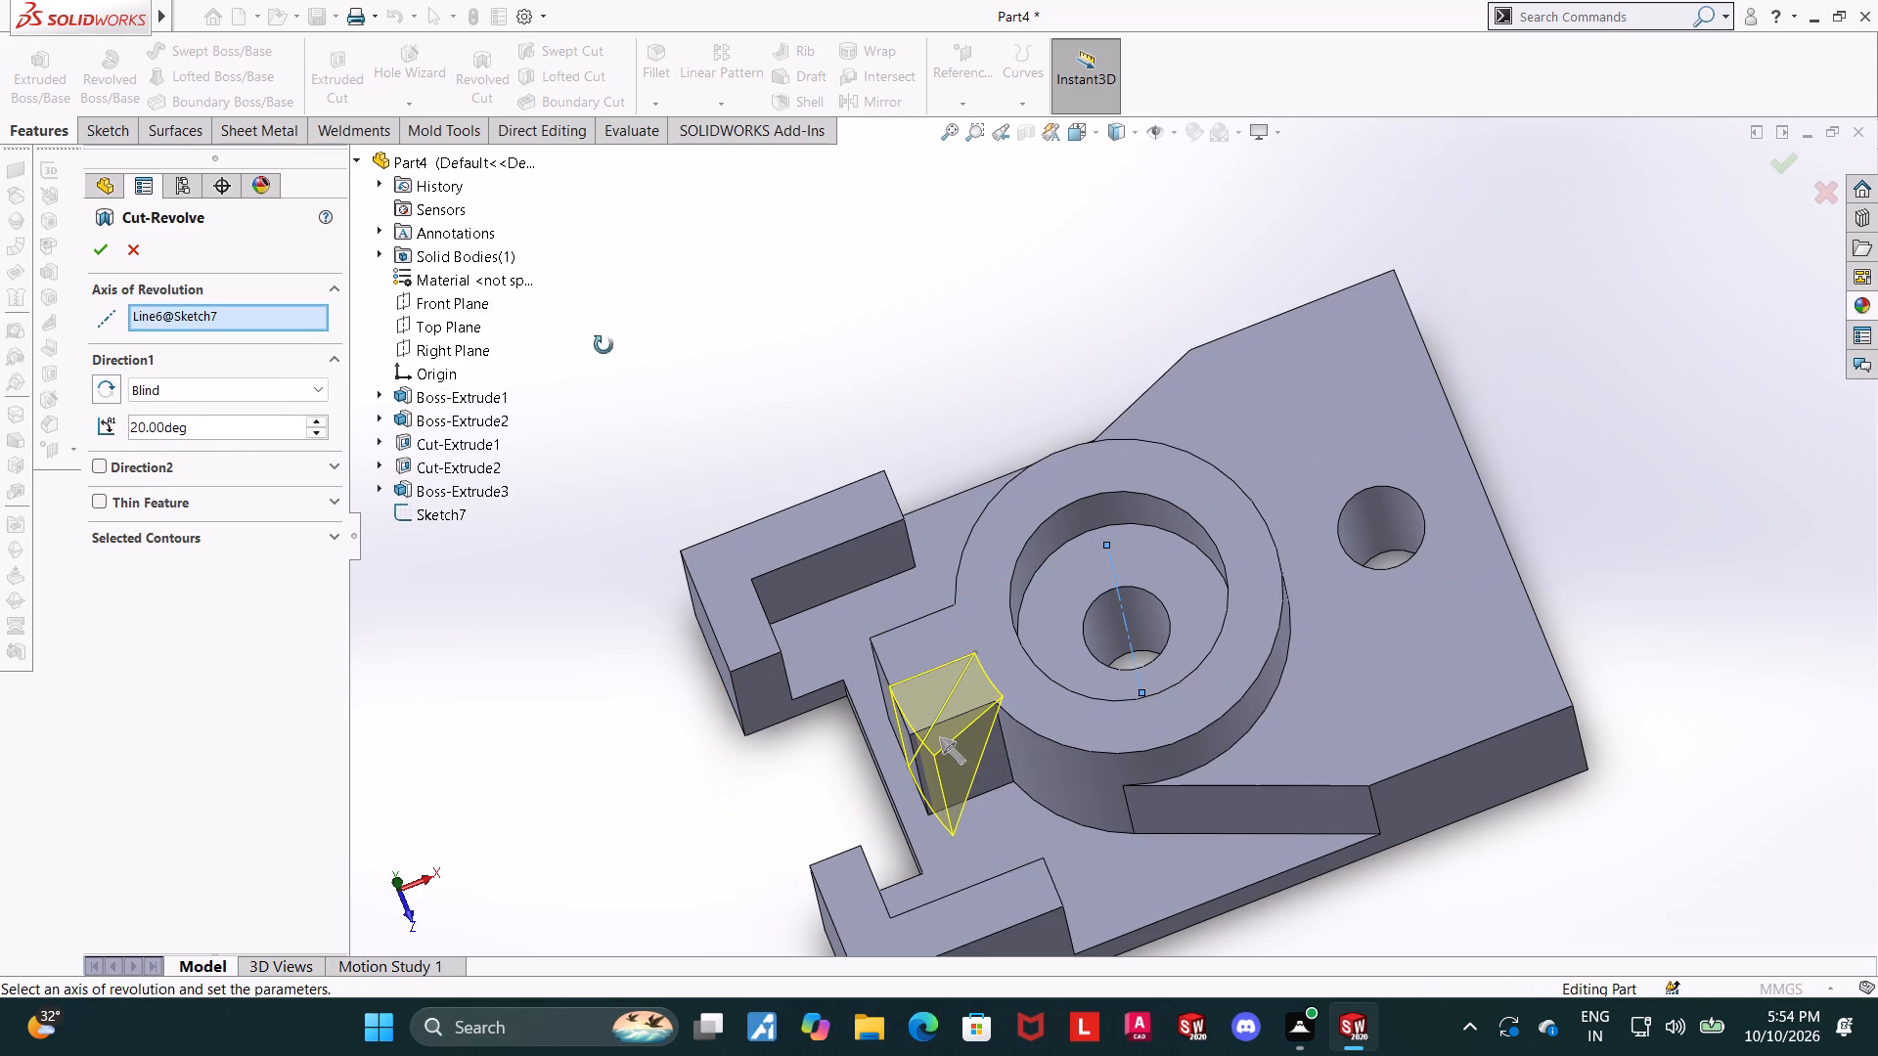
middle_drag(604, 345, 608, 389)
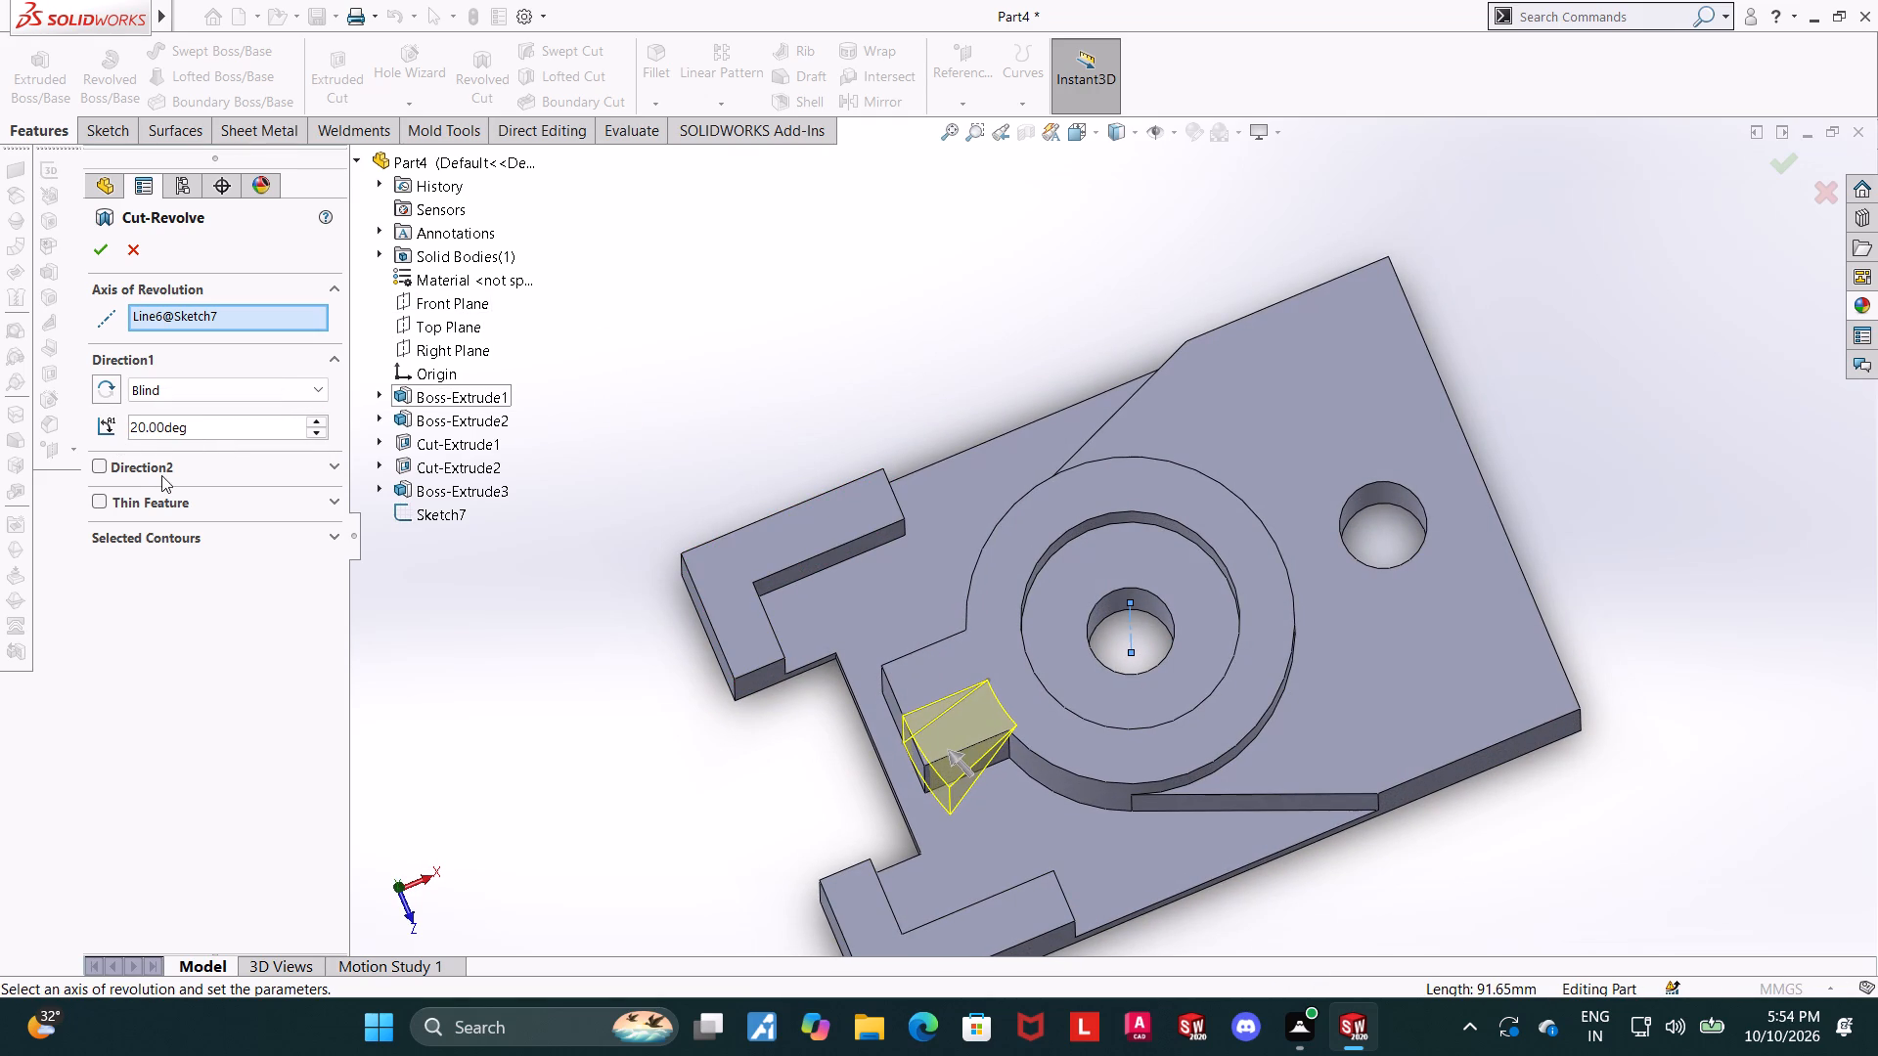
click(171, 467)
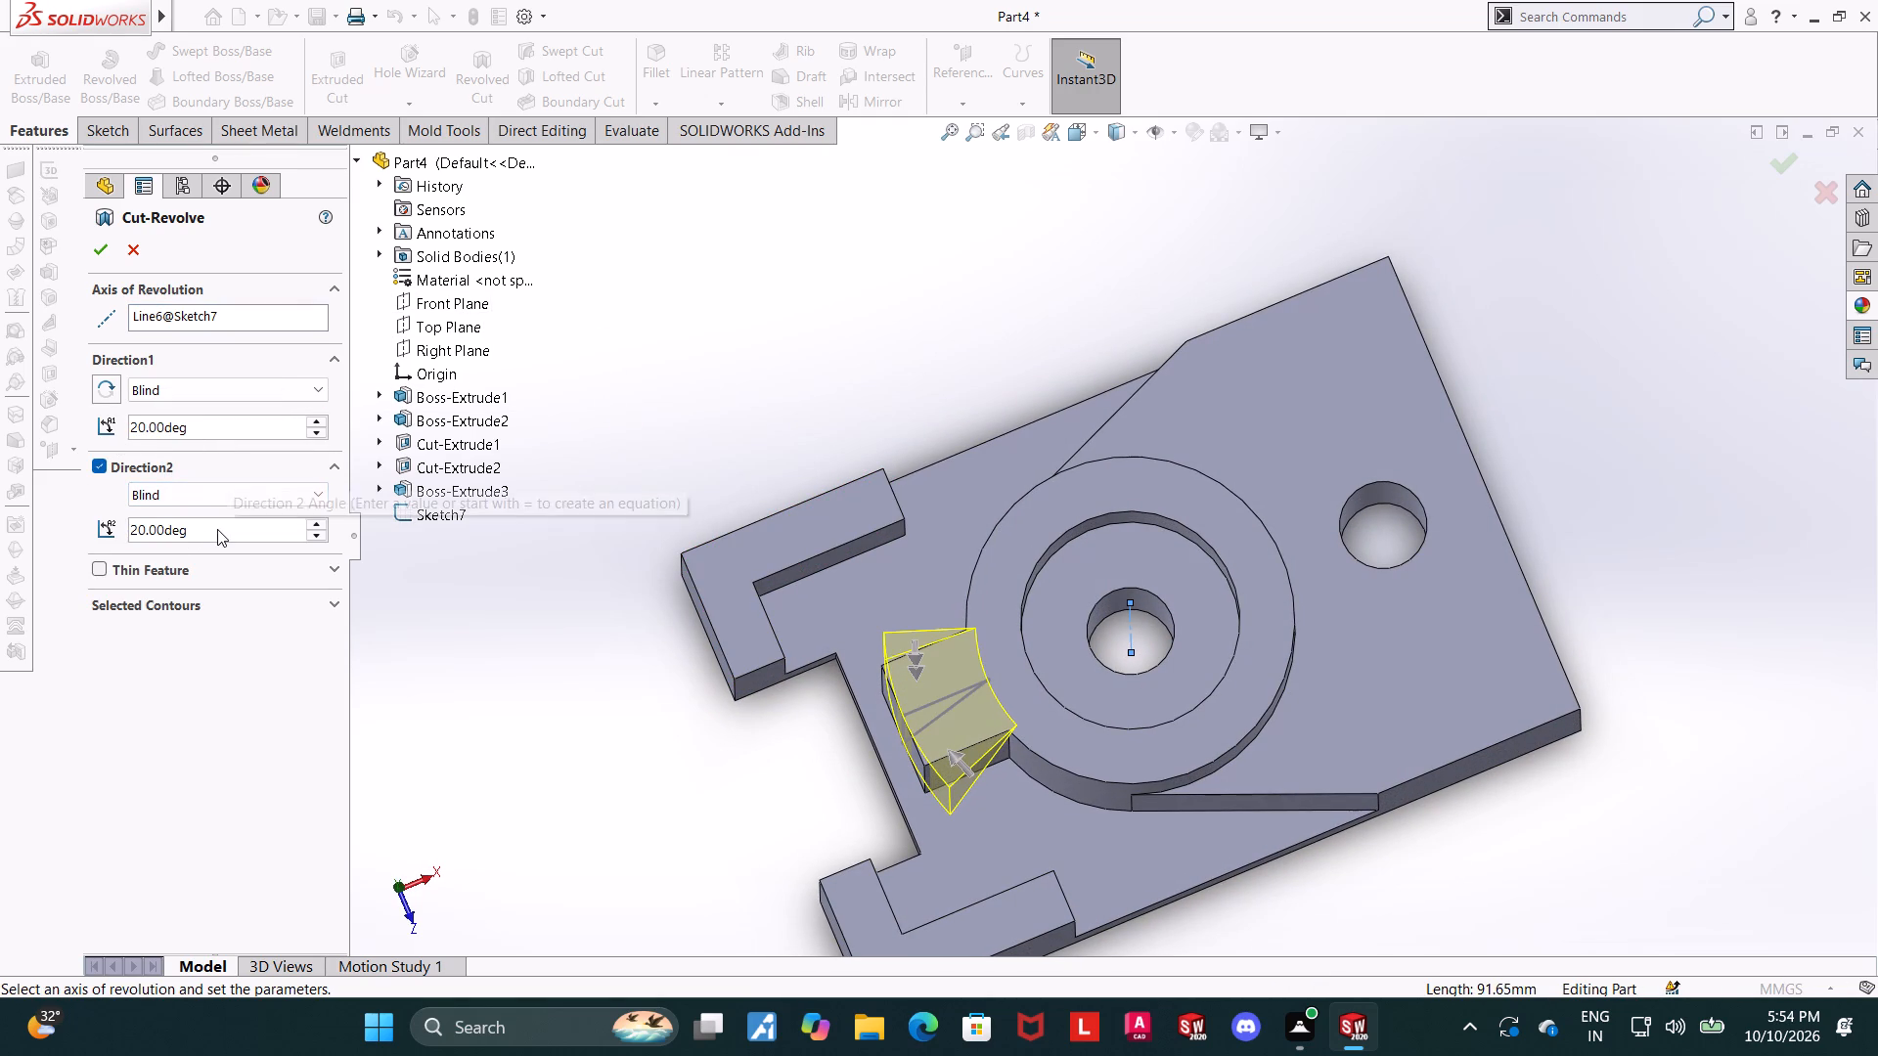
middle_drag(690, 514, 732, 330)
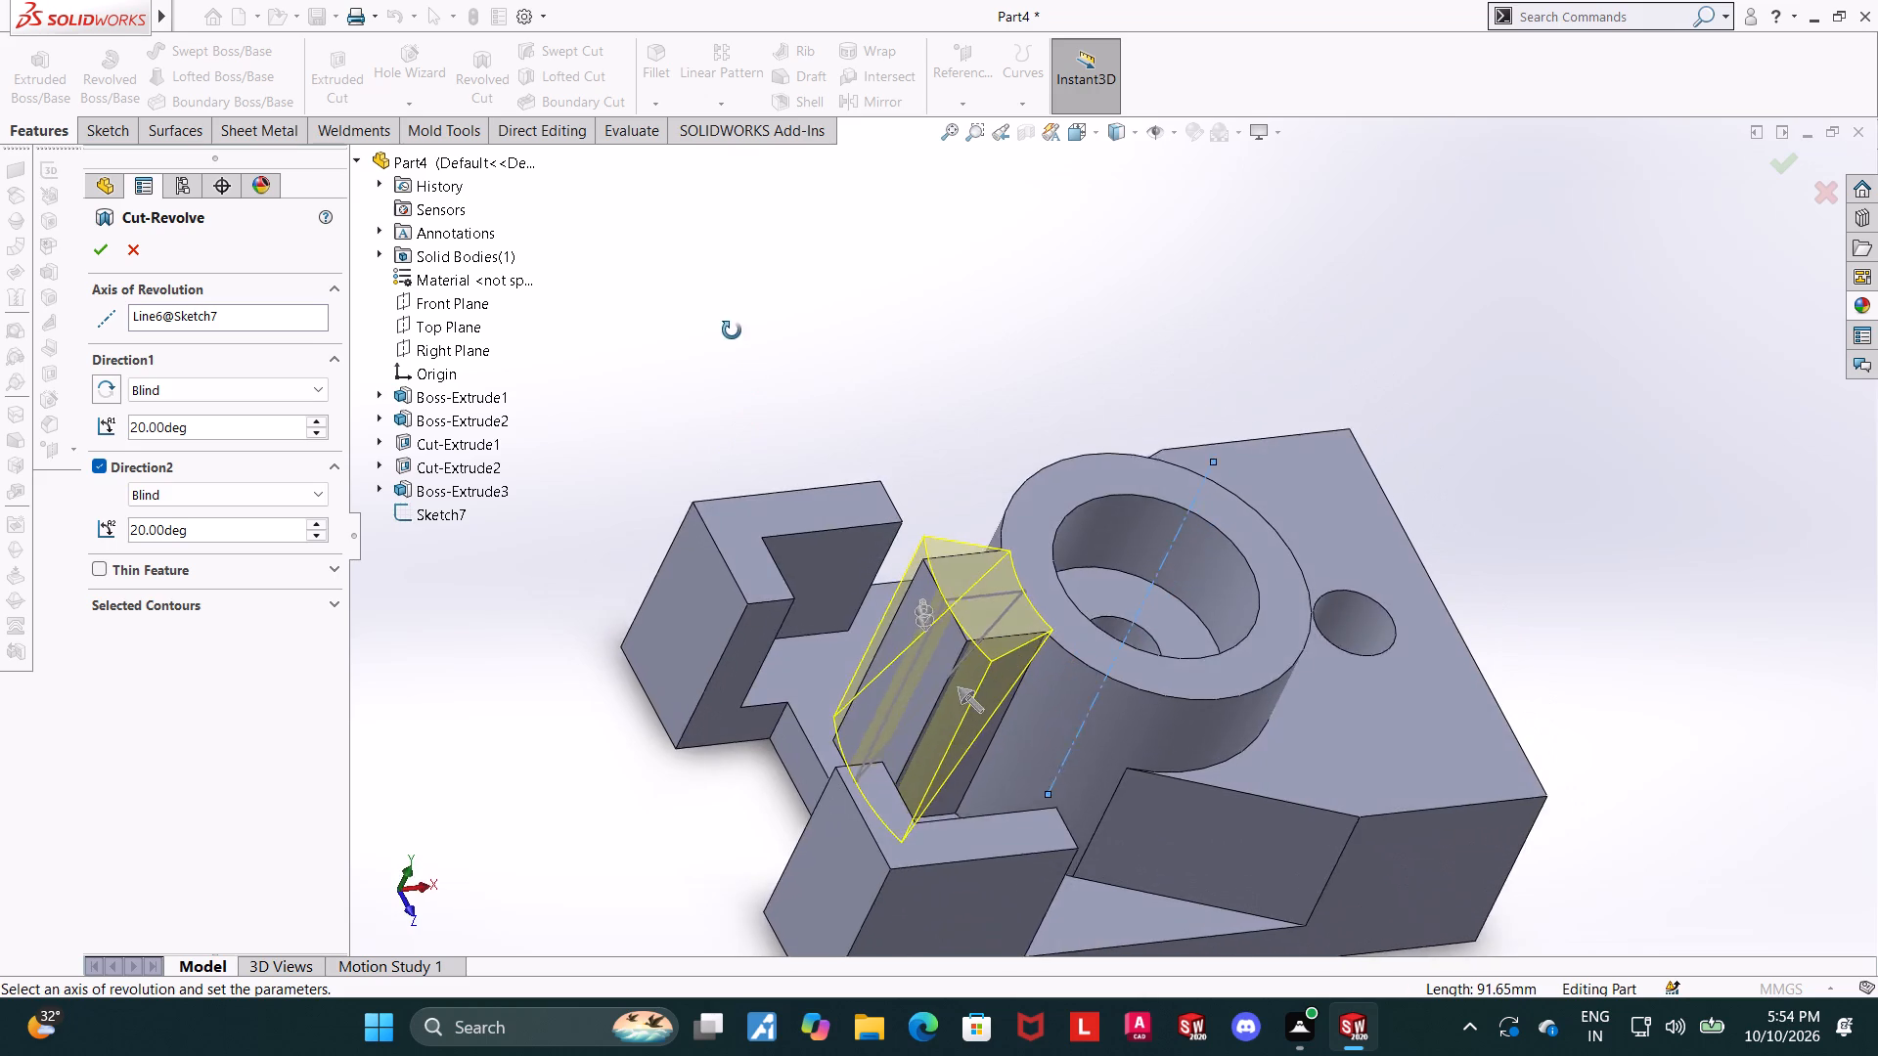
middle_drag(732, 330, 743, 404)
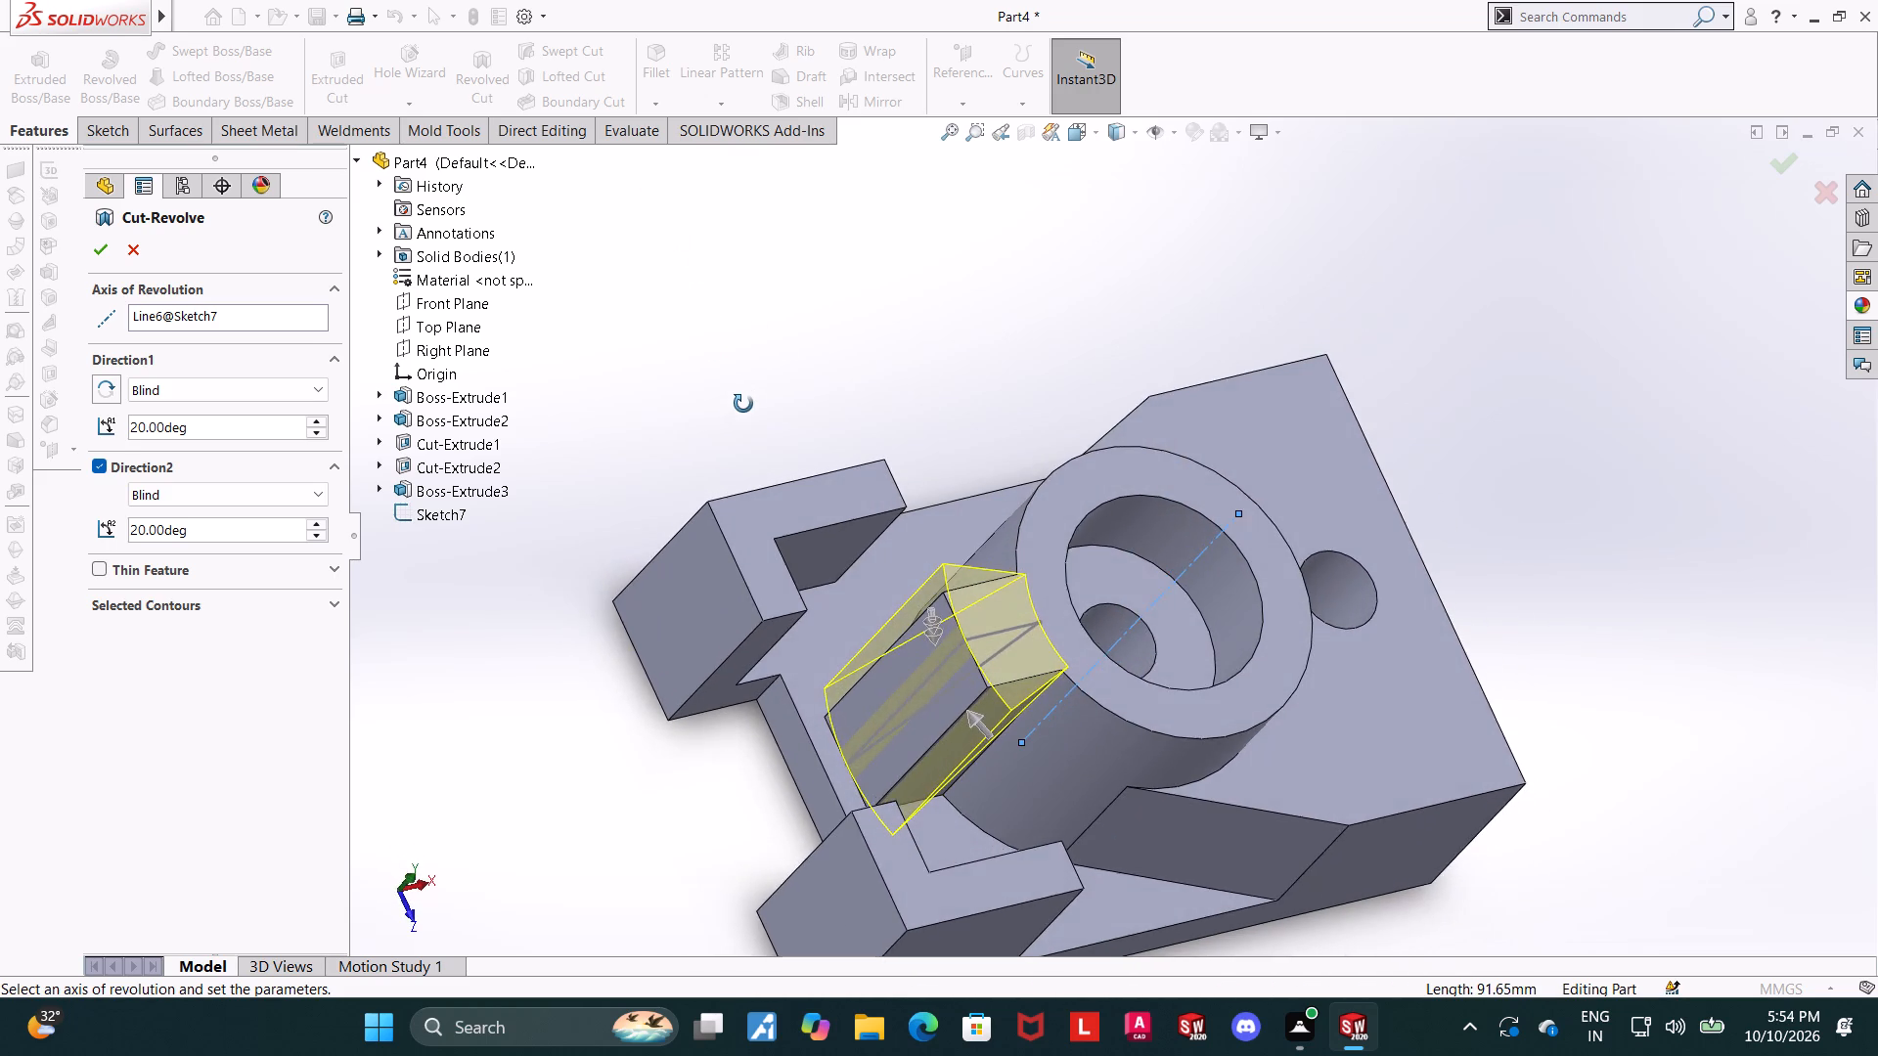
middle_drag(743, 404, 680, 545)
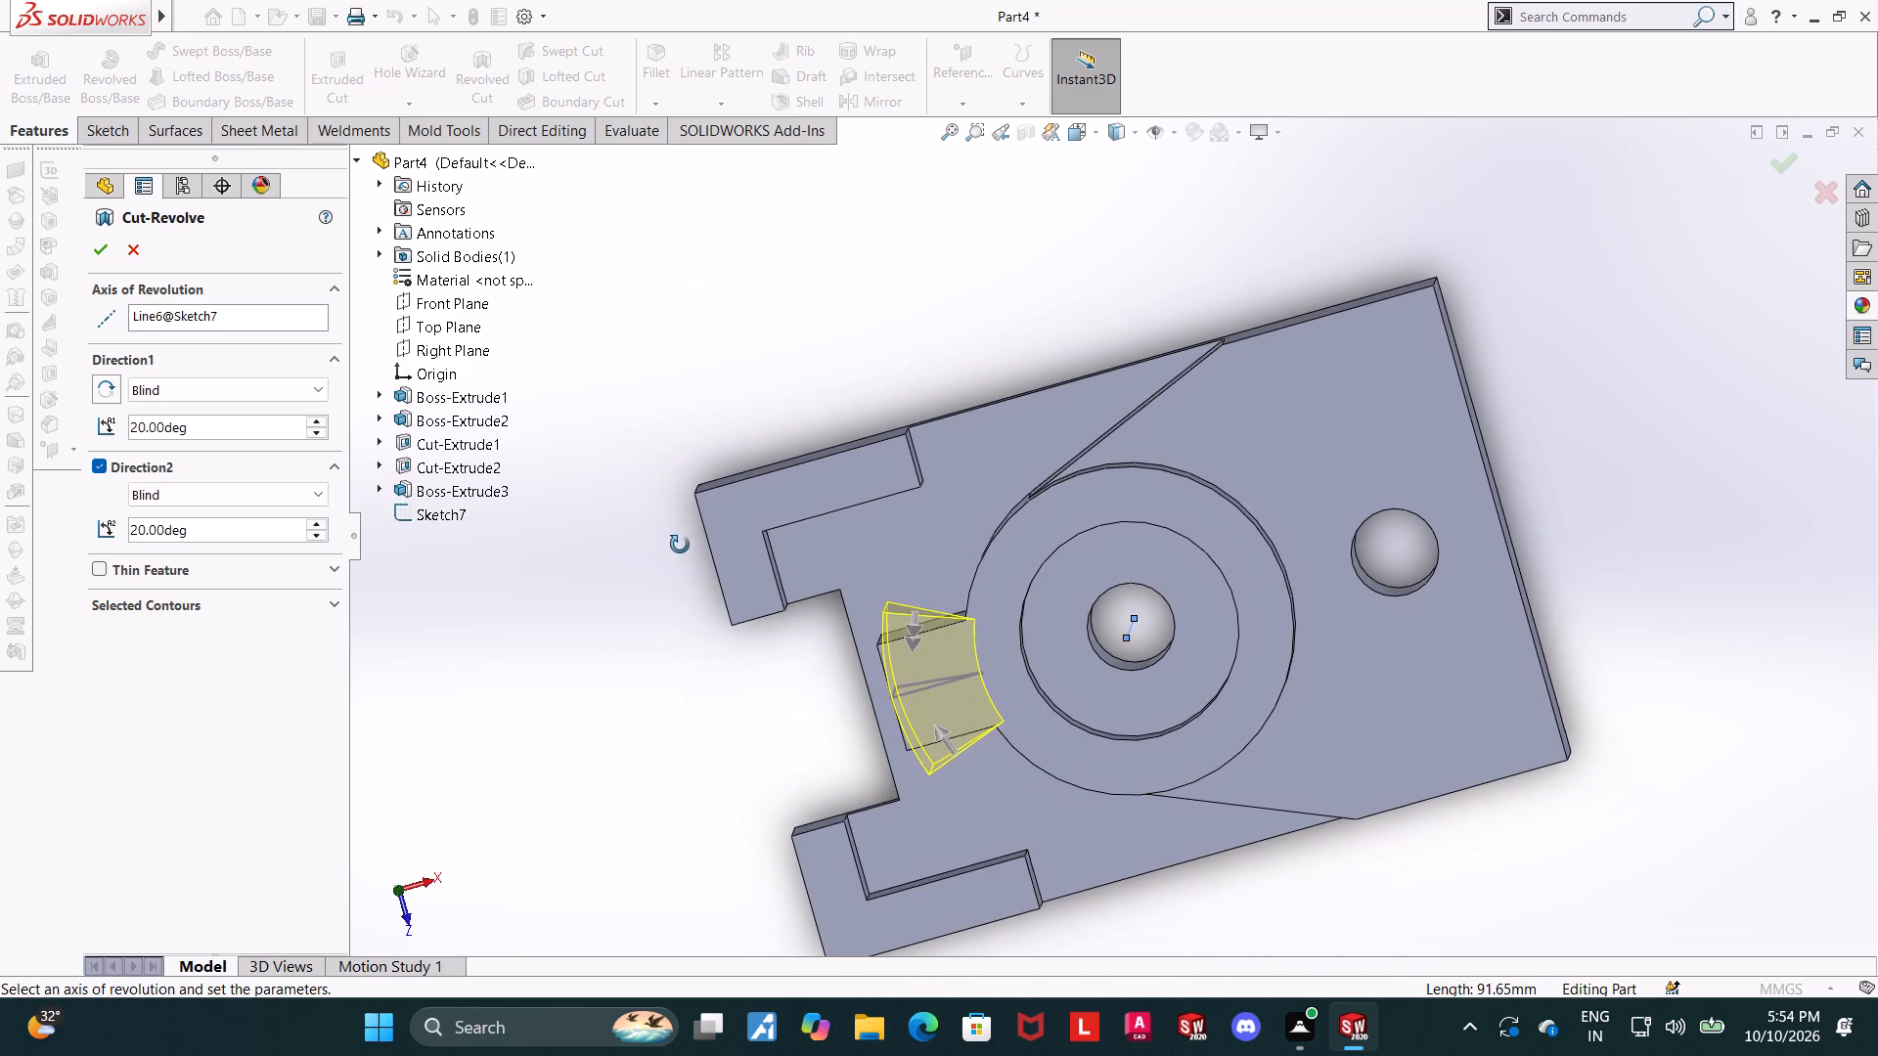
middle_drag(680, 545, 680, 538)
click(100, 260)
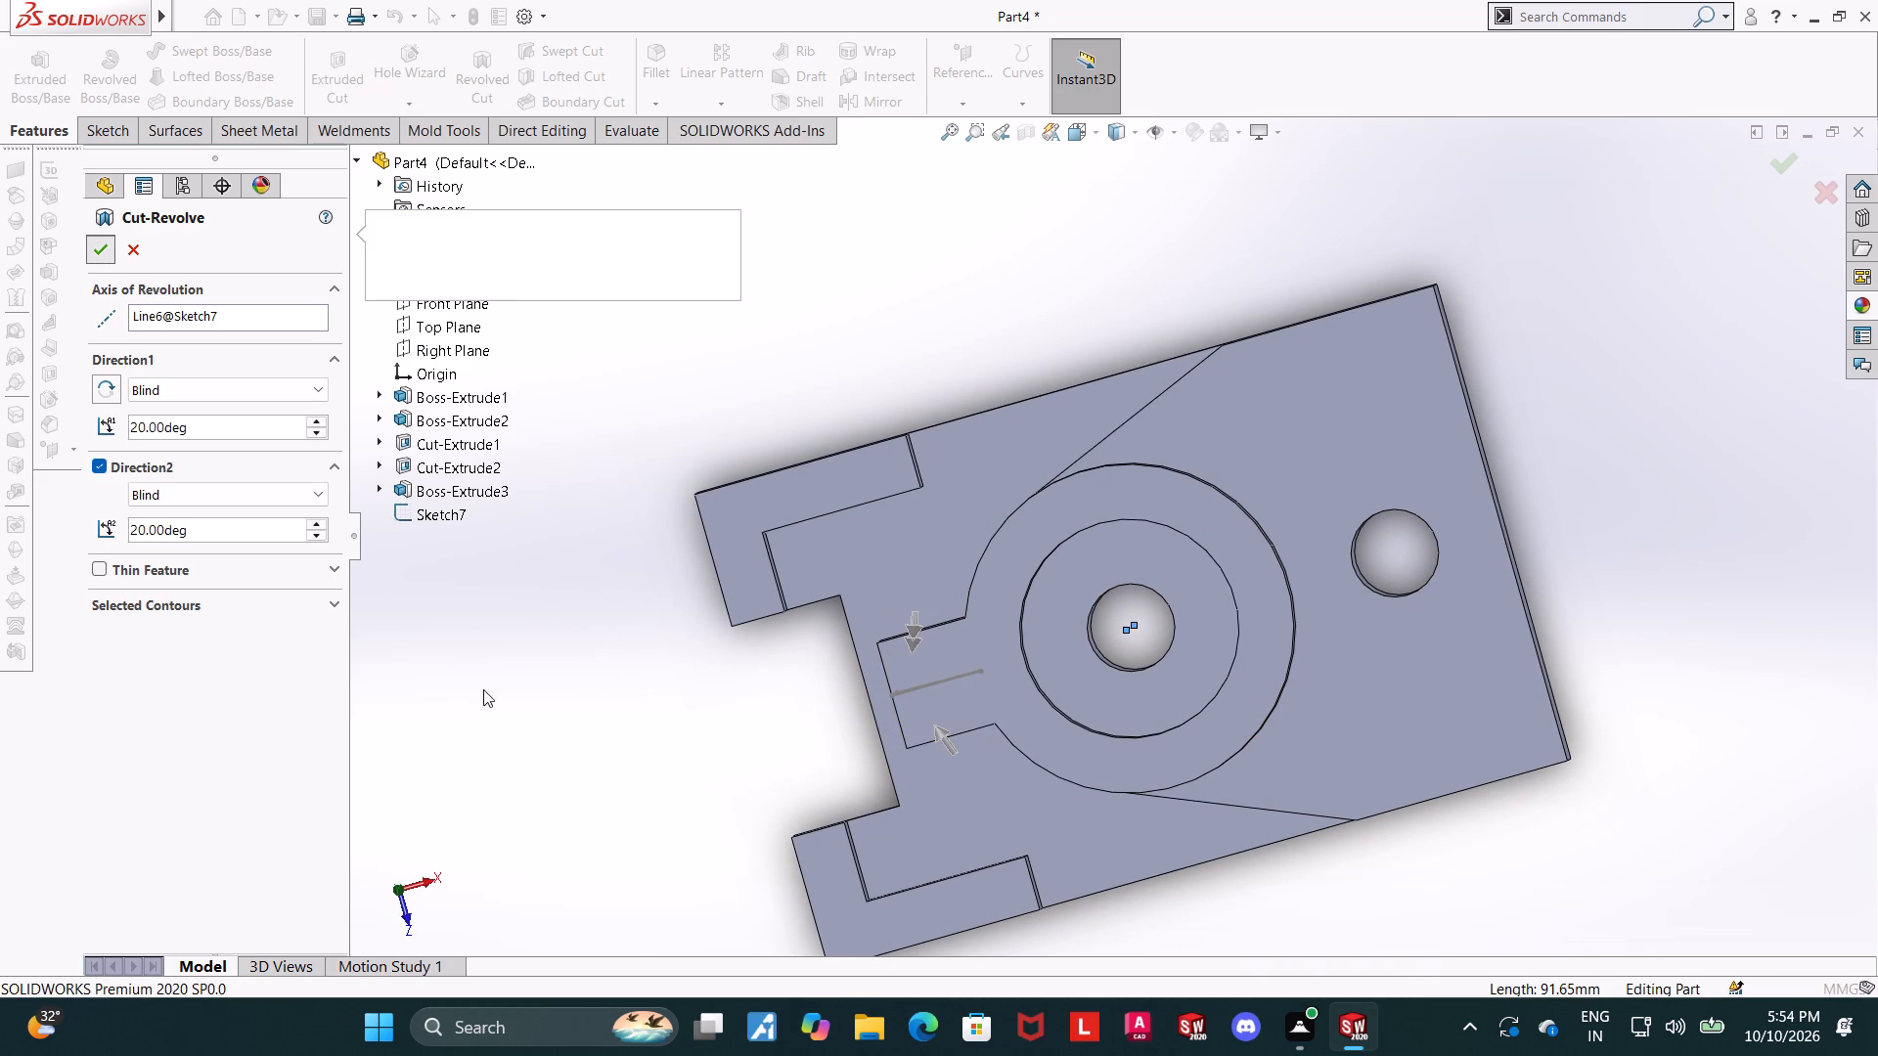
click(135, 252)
Examine the boss support, the triangle sketch on the Front Plane and the ring boss from several angles.
scroll(628, 831, up, 2)
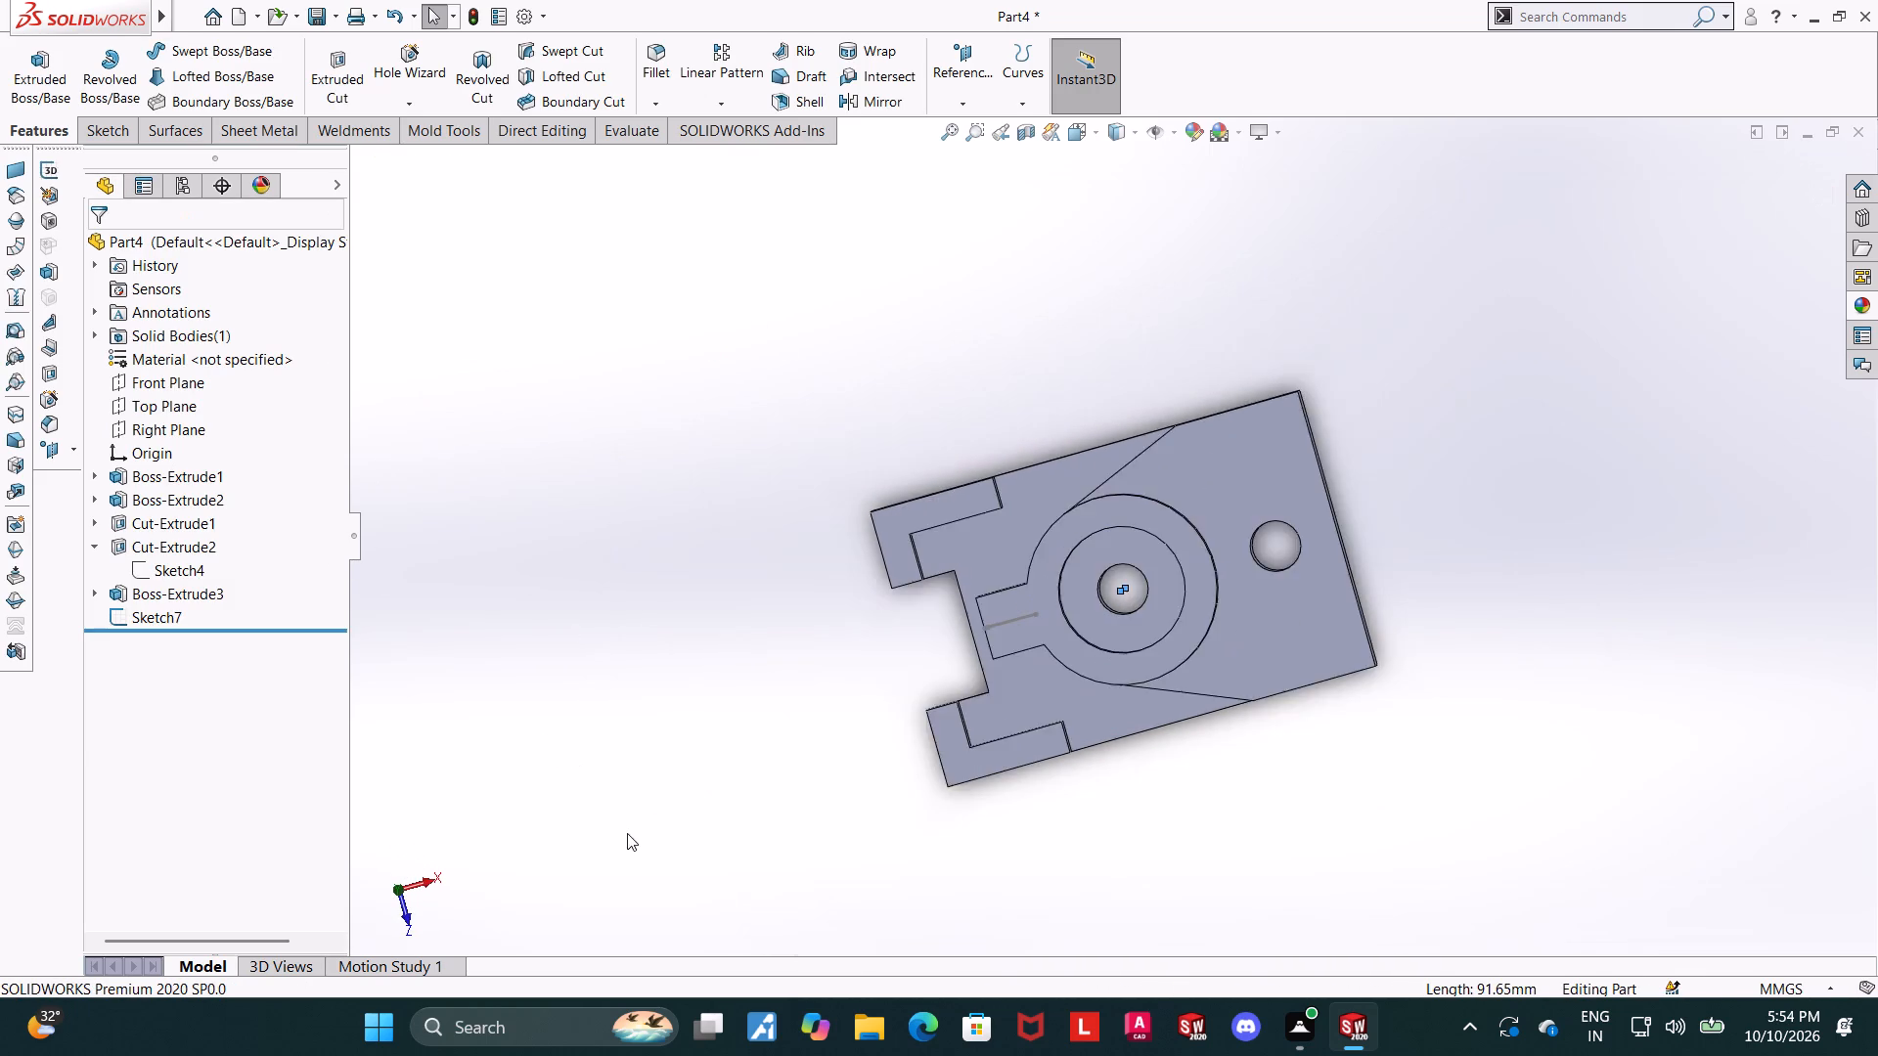
scroll(627, 833, up, 2)
middle_drag(611, 761, 604, 569)
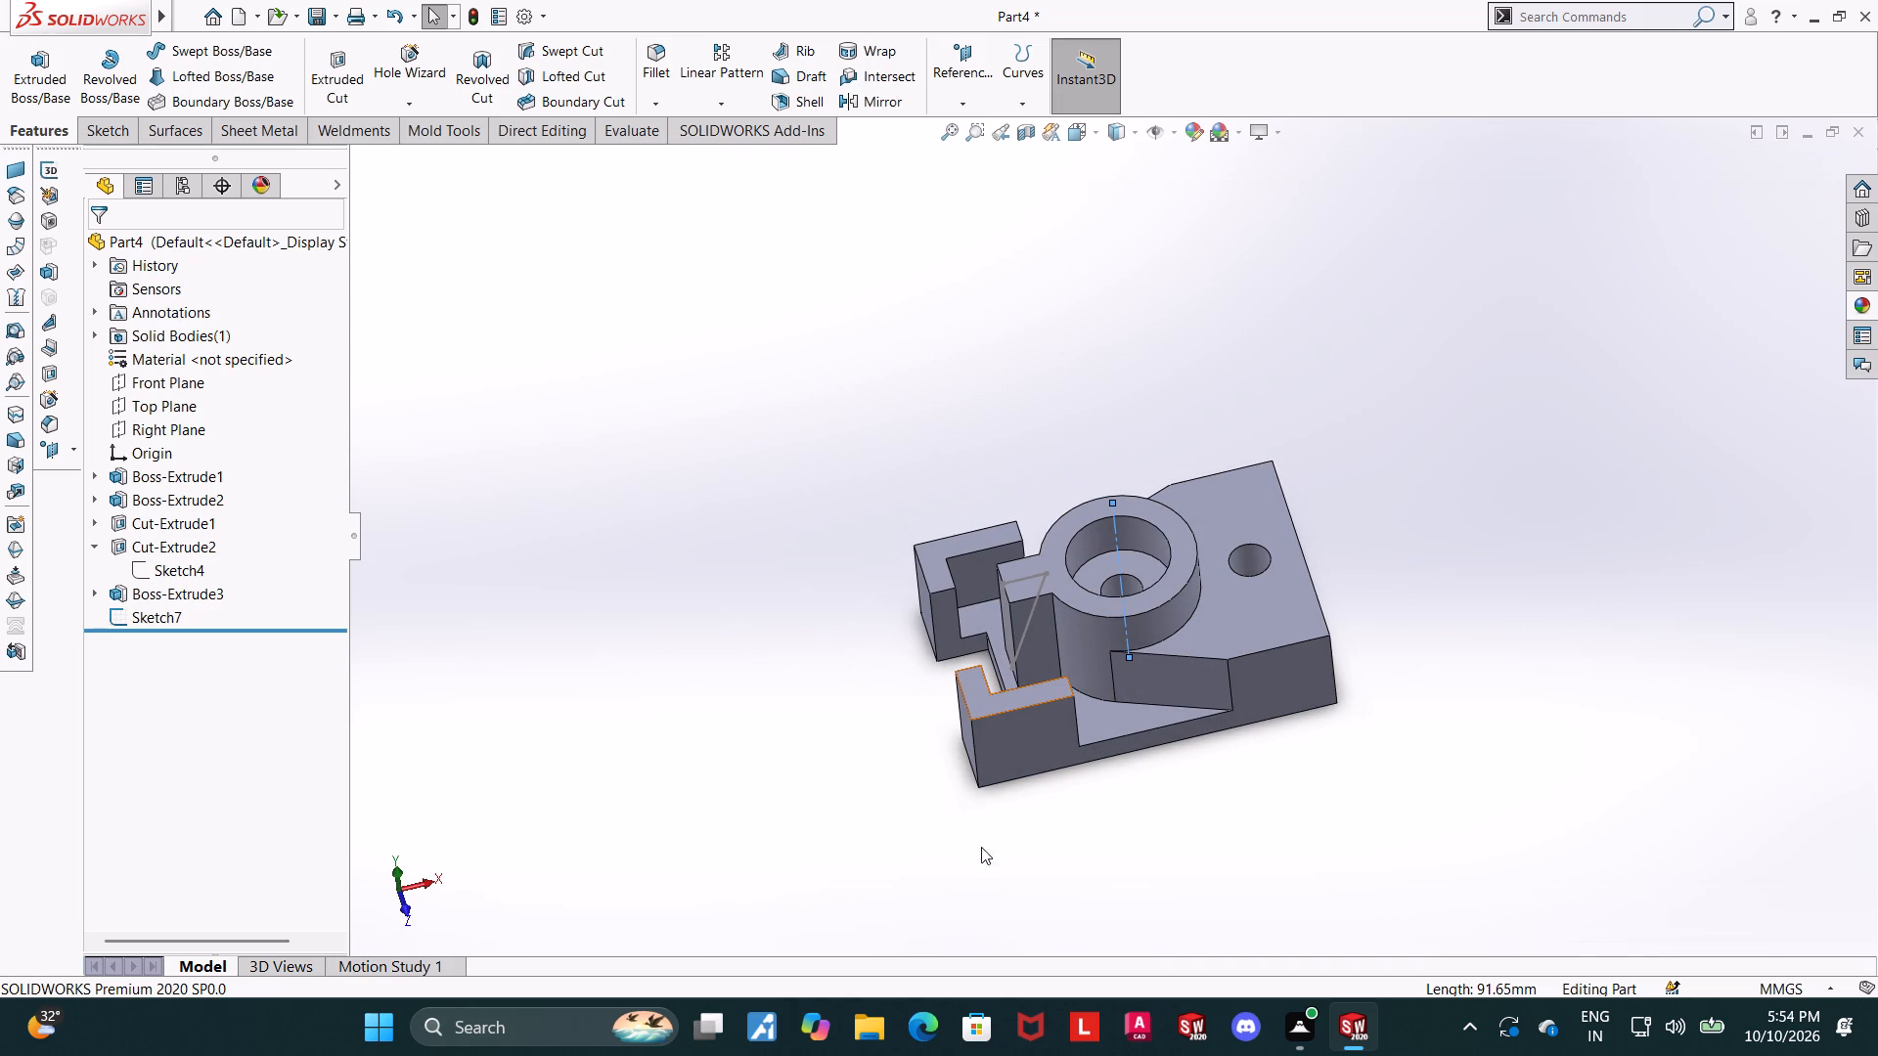
drag(1069, 943, 1073, 932)
scroll(1202, 805, up, 1)
scroll(1224, 668, down, 3)
middle_drag(1226, 685, 1230, 652)
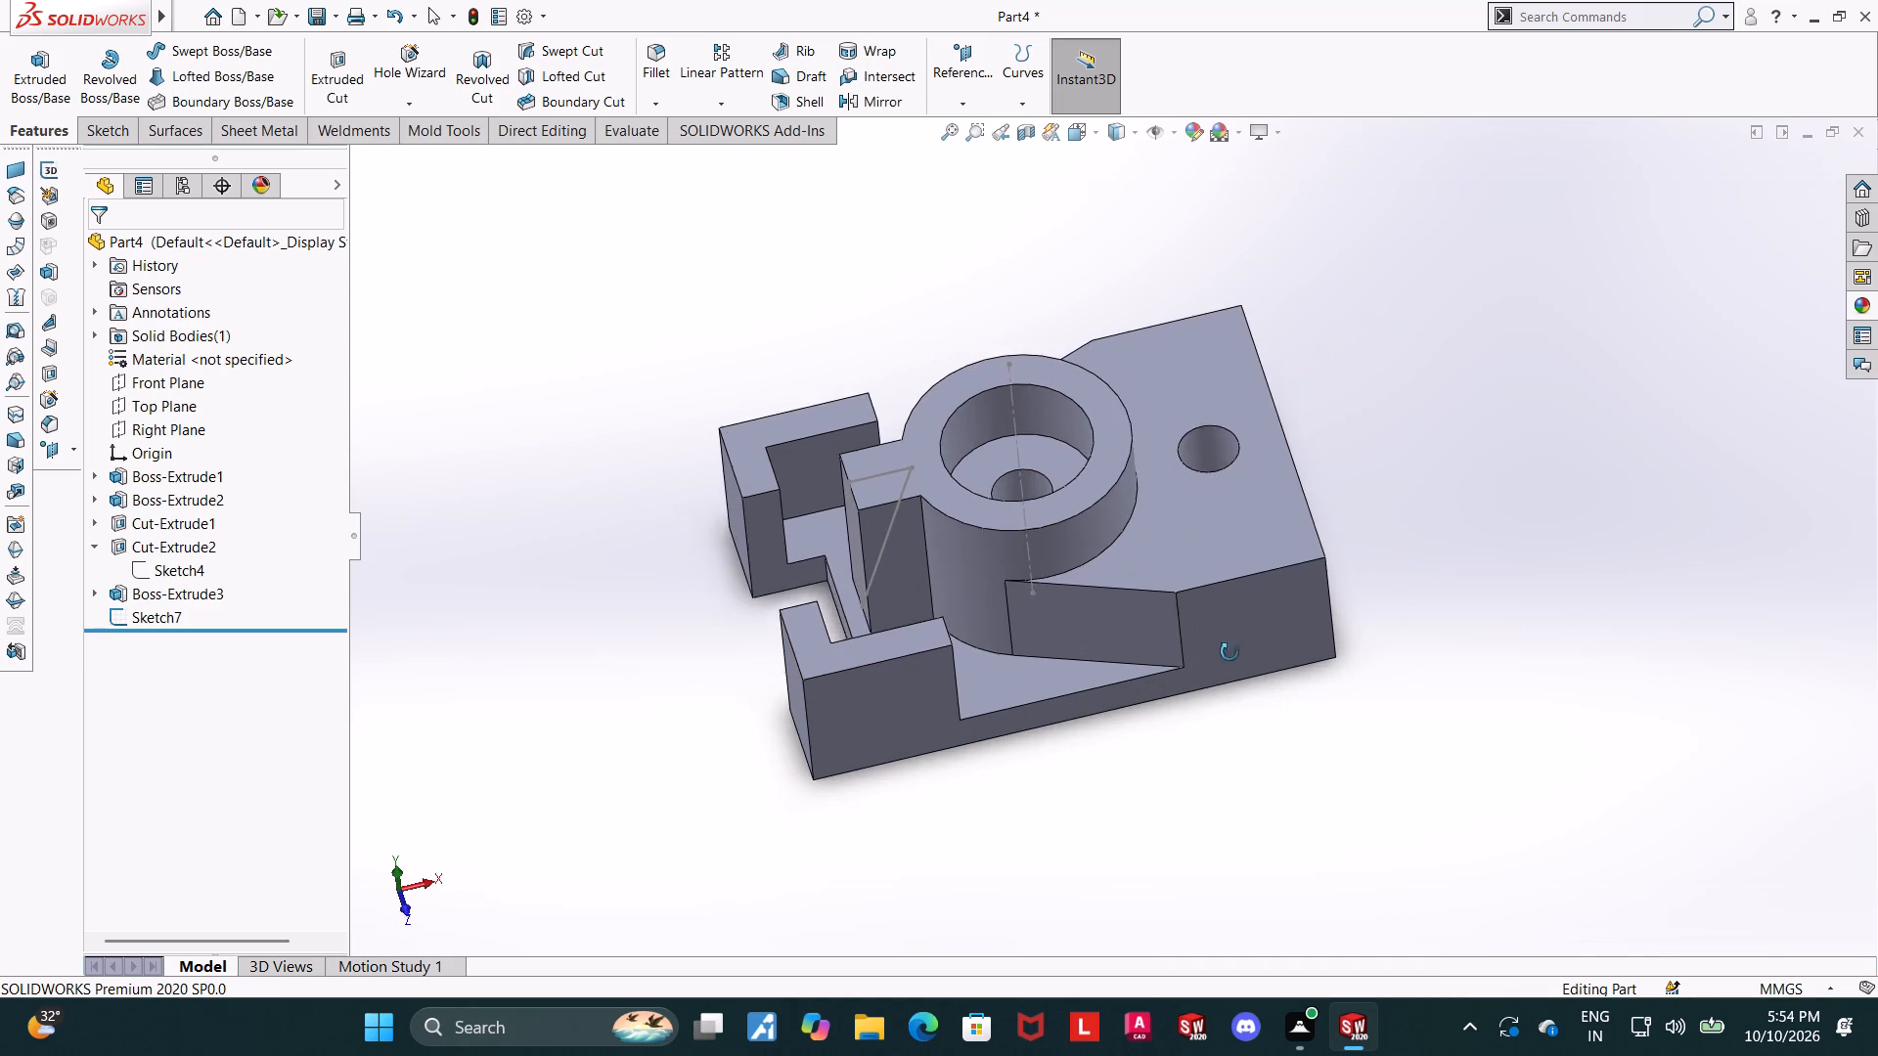
middle_drag(1230, 652, 1177, 588)
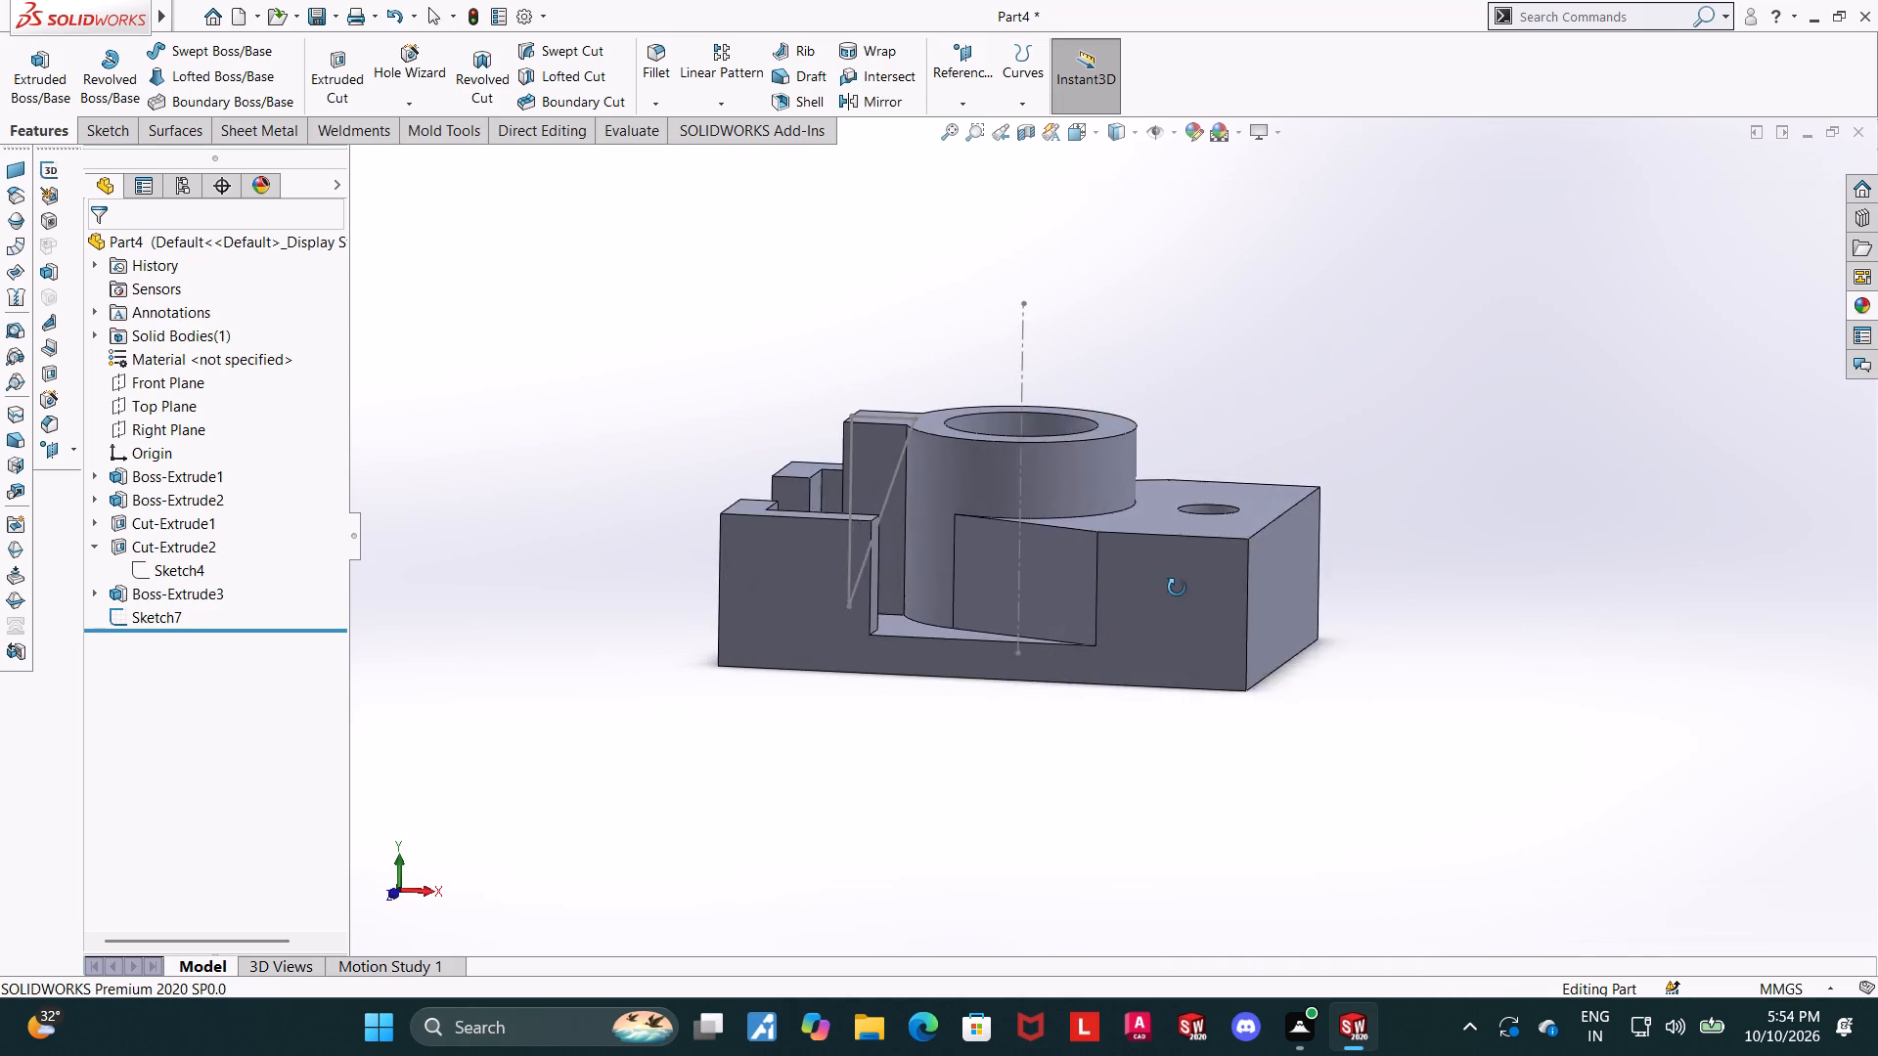
middle_drag(1177, 588, 1215, 716)
scroll(1047, 575, down, 1)
scroll(1046, 574, up, 2)
middle_drag(1040, 551, 1036, 710)
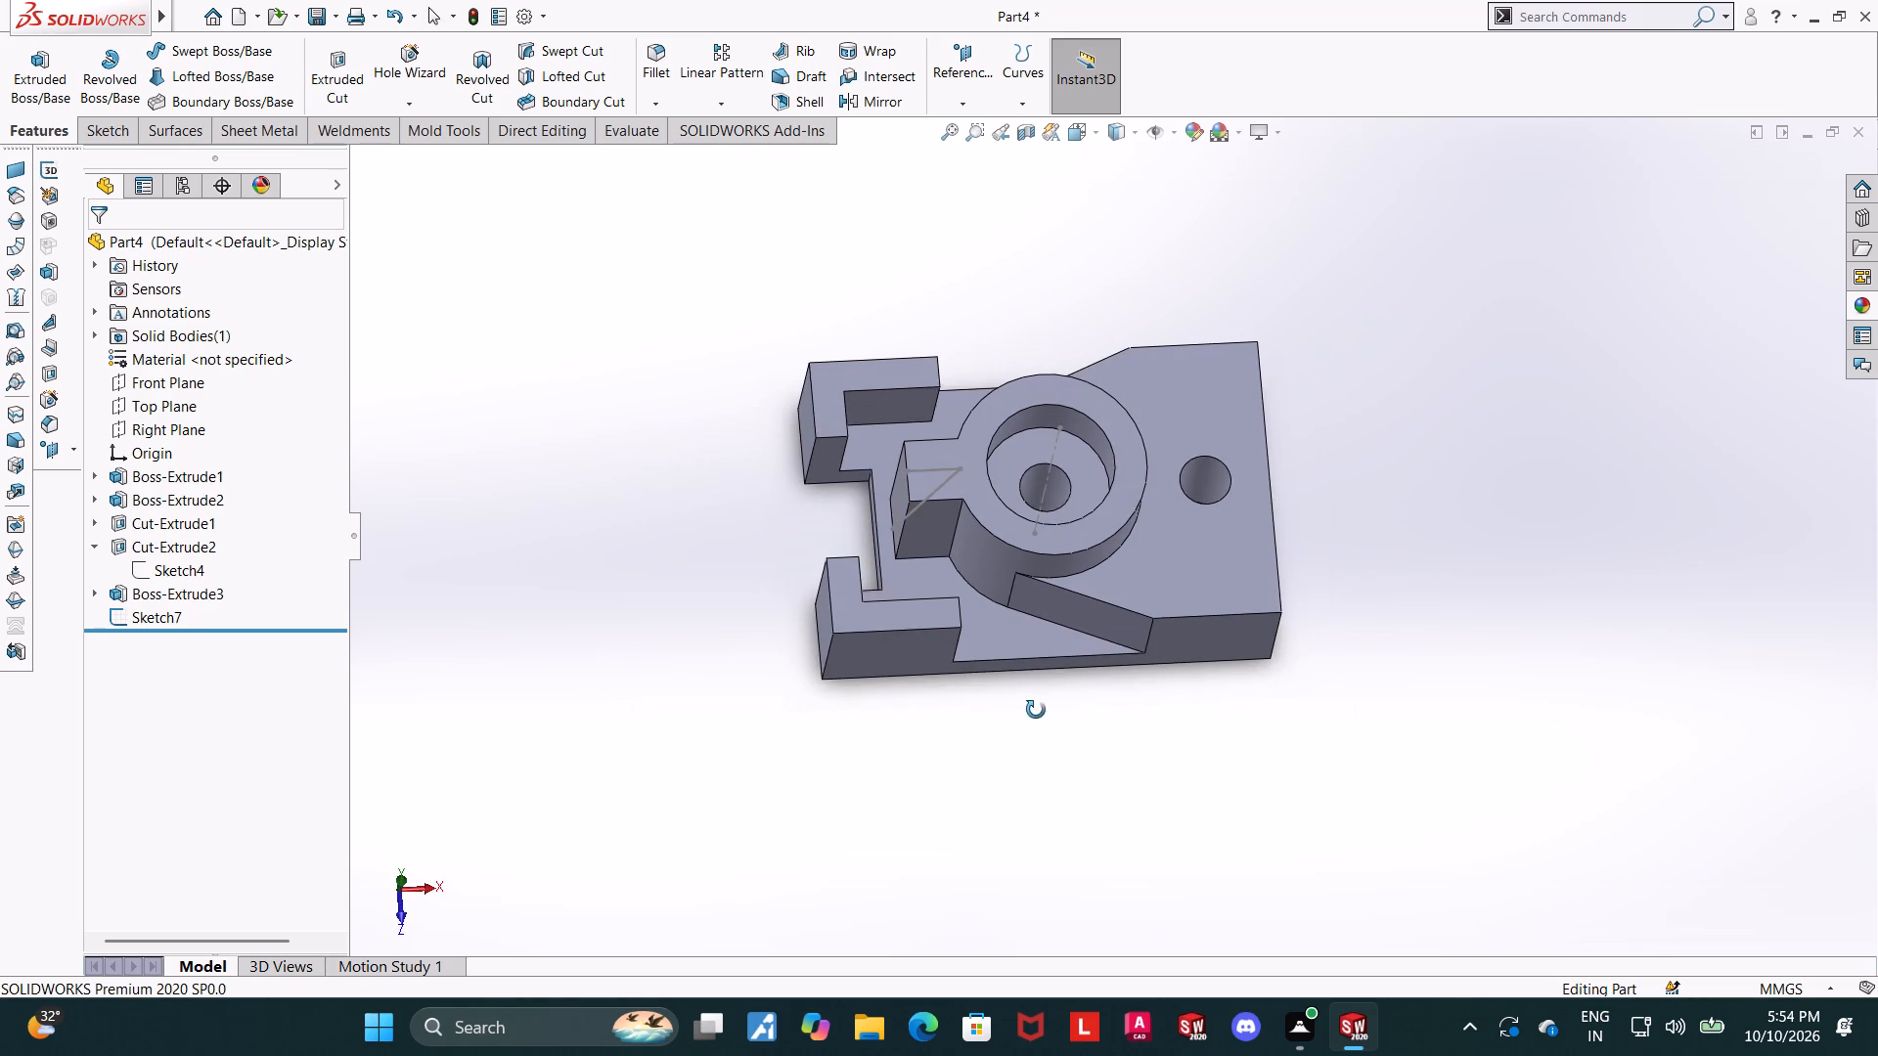
middle_drag(1036, 710, 1034, 705)
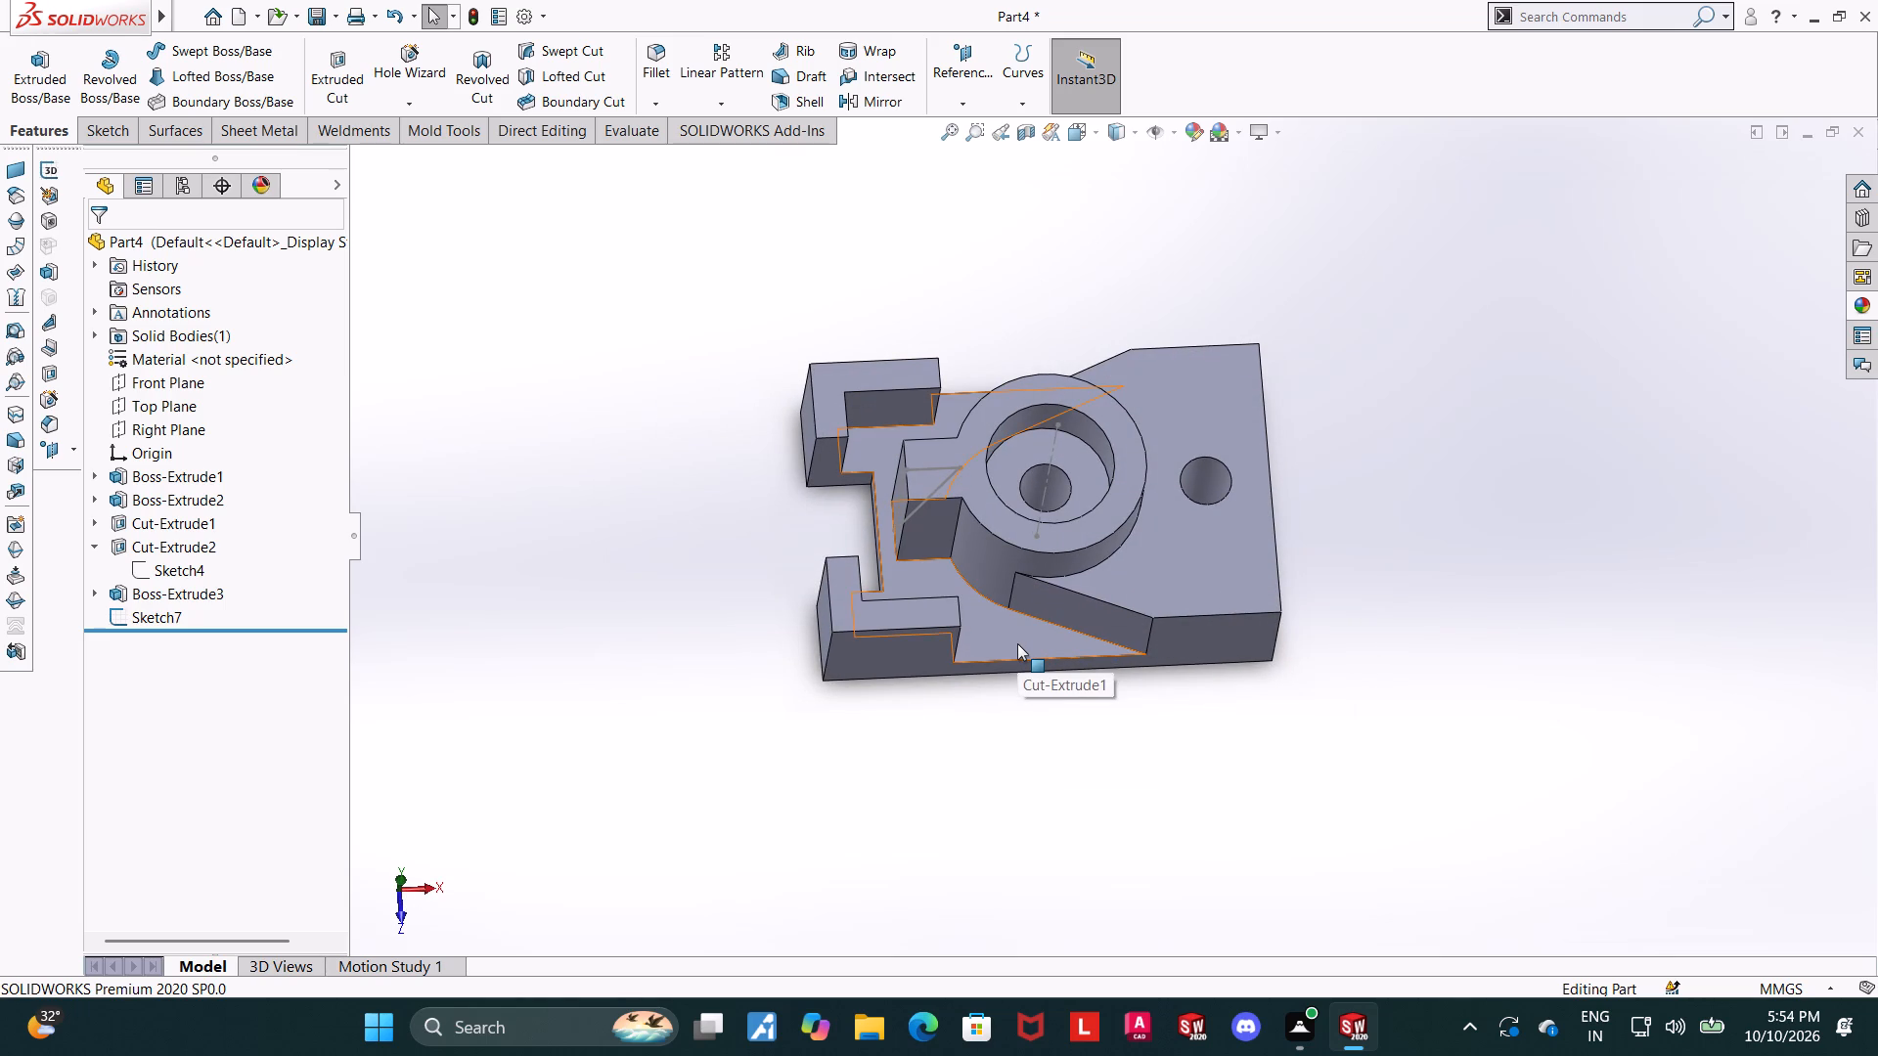
middle_drag(1013, 640, 1031, 329)
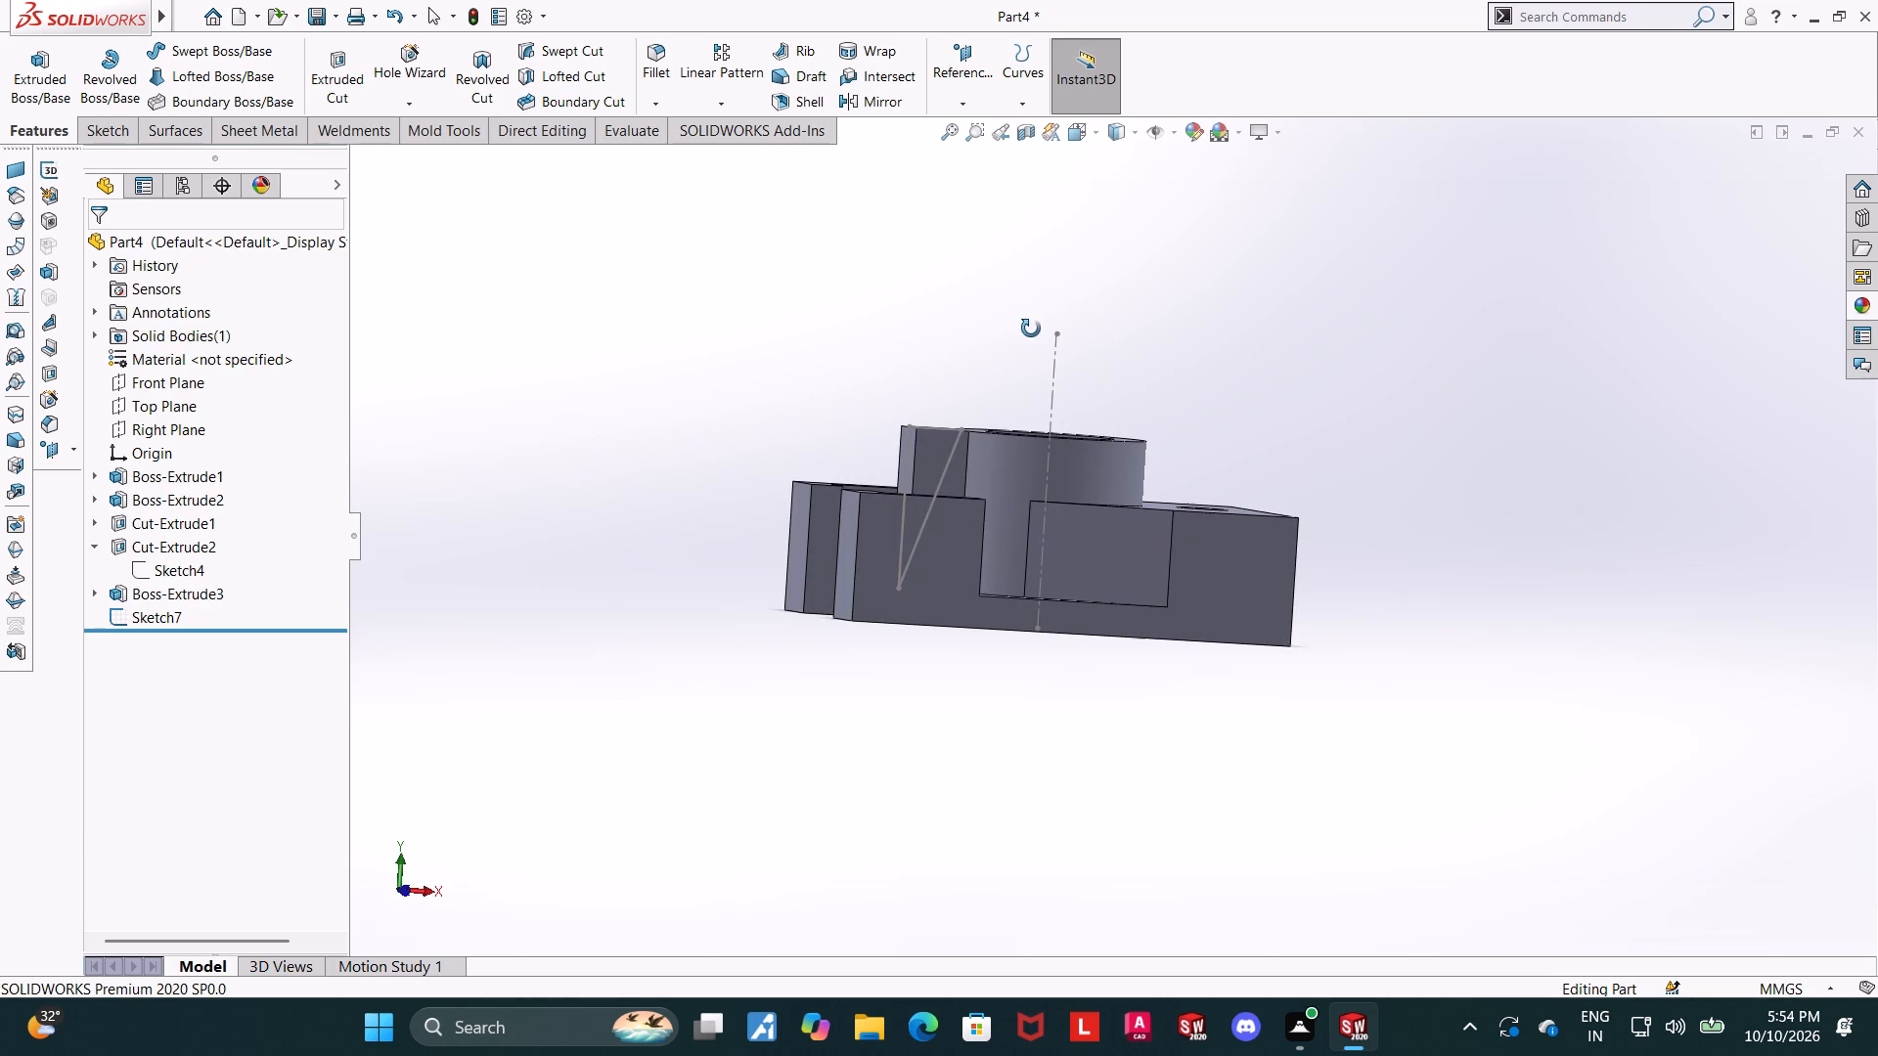
middle_drag(1031, 329, 1105, 506)
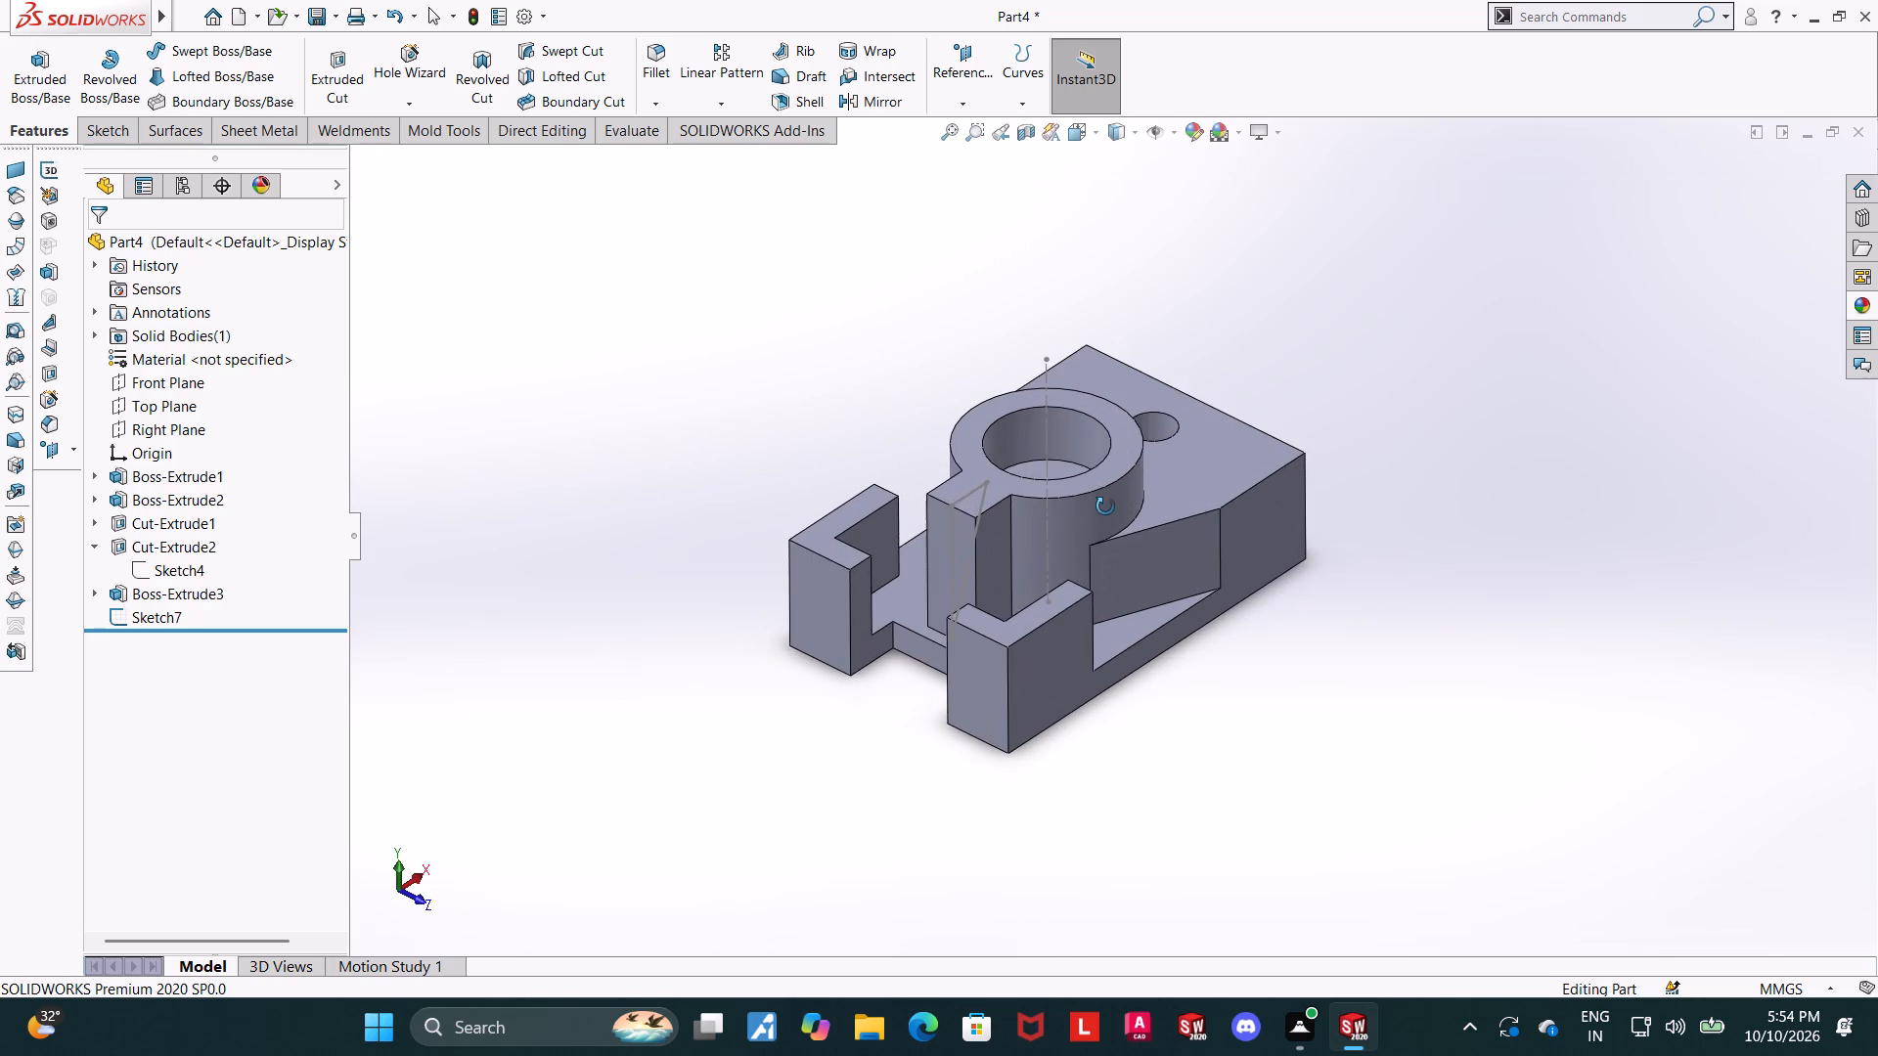
middle_drag(1105, 506, 1074, 544)
middle_drag(1074, 544, 1074, 556)
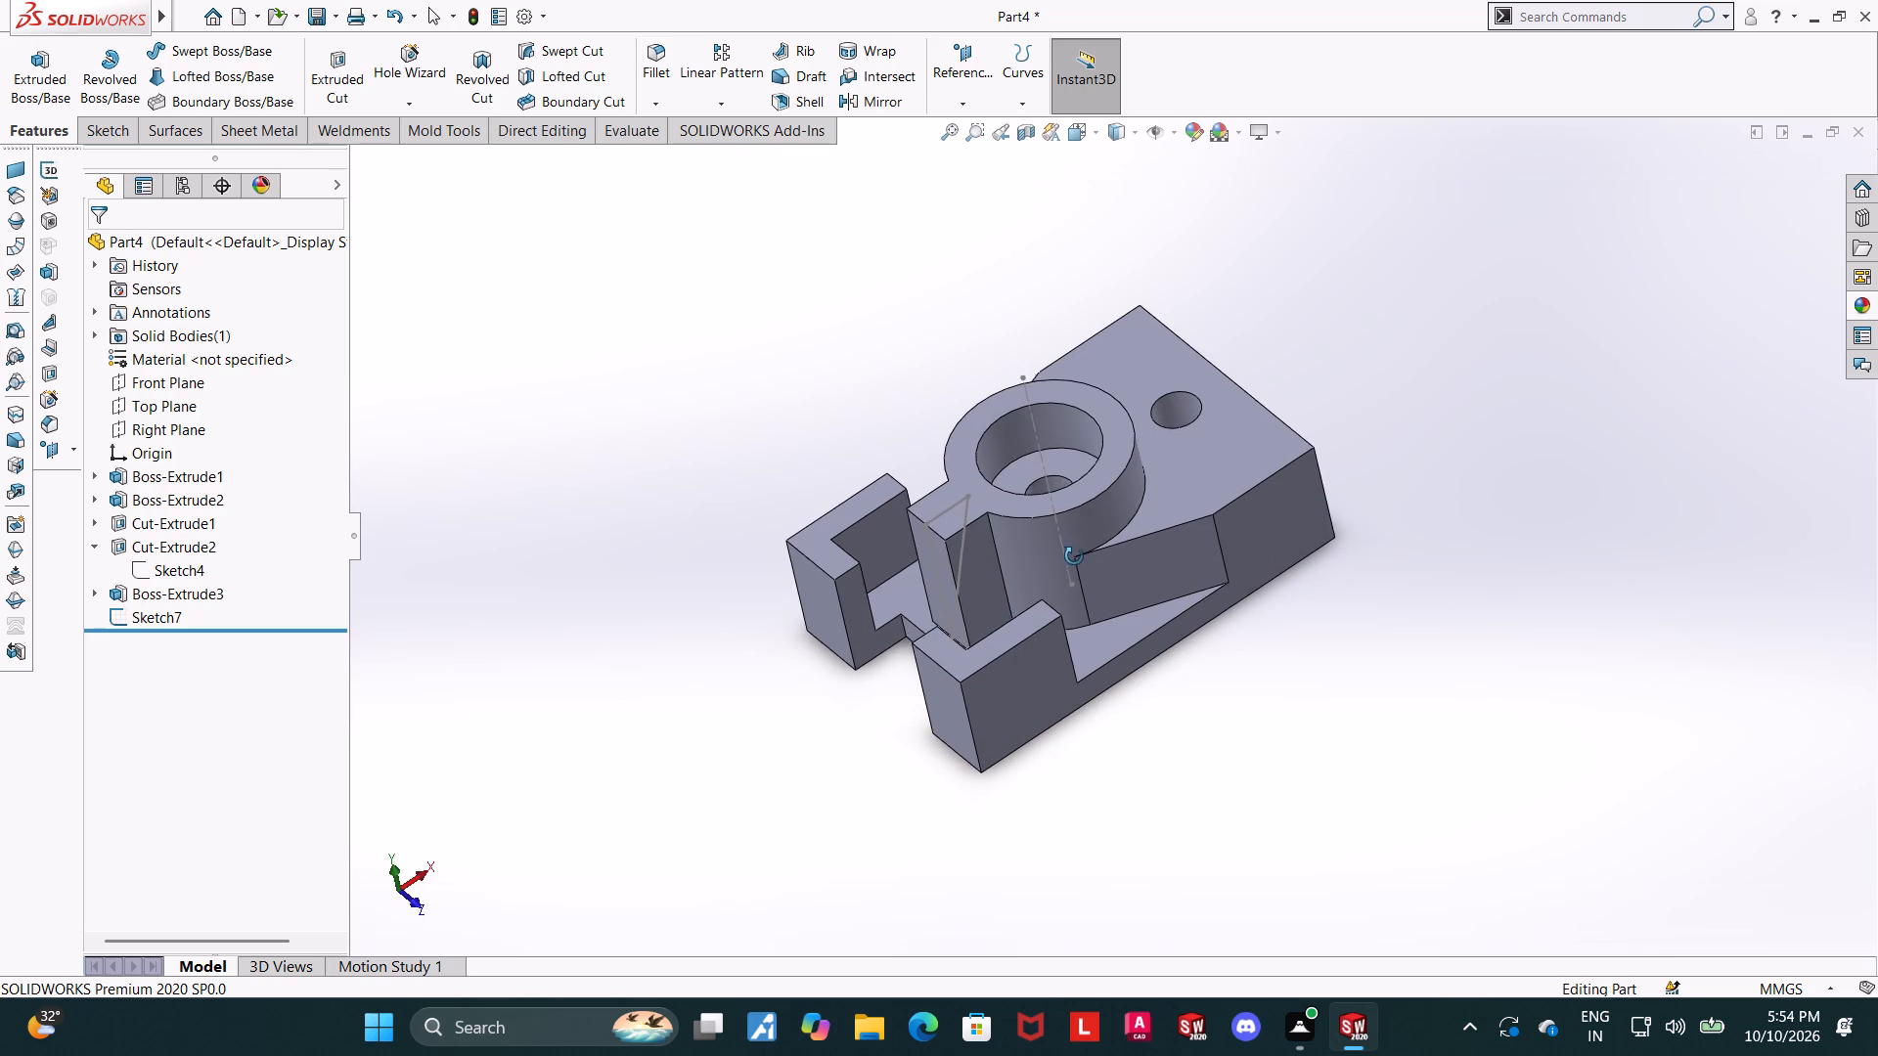
middle_drag(1074, 556, 1074, 582)
middle_drag(1016, 531, 1018, 566)
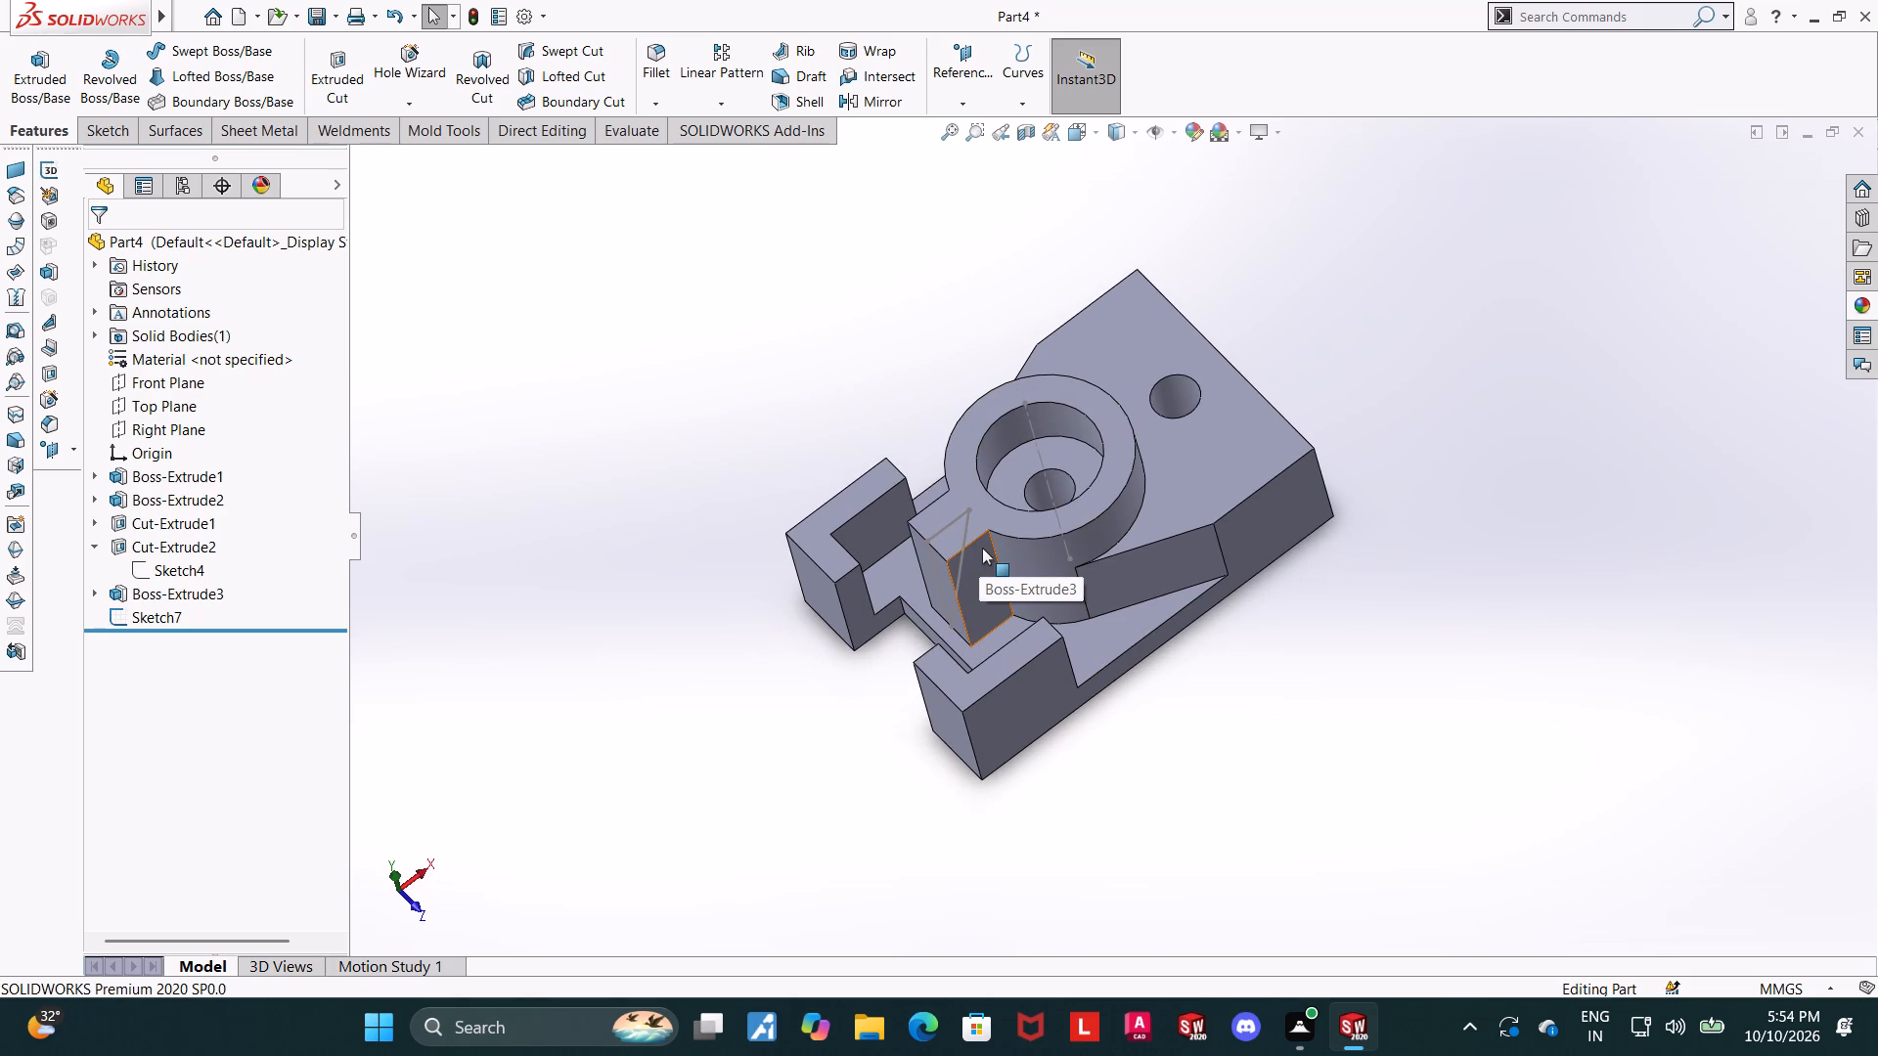
middle_drag(984, 546, 959, 426)
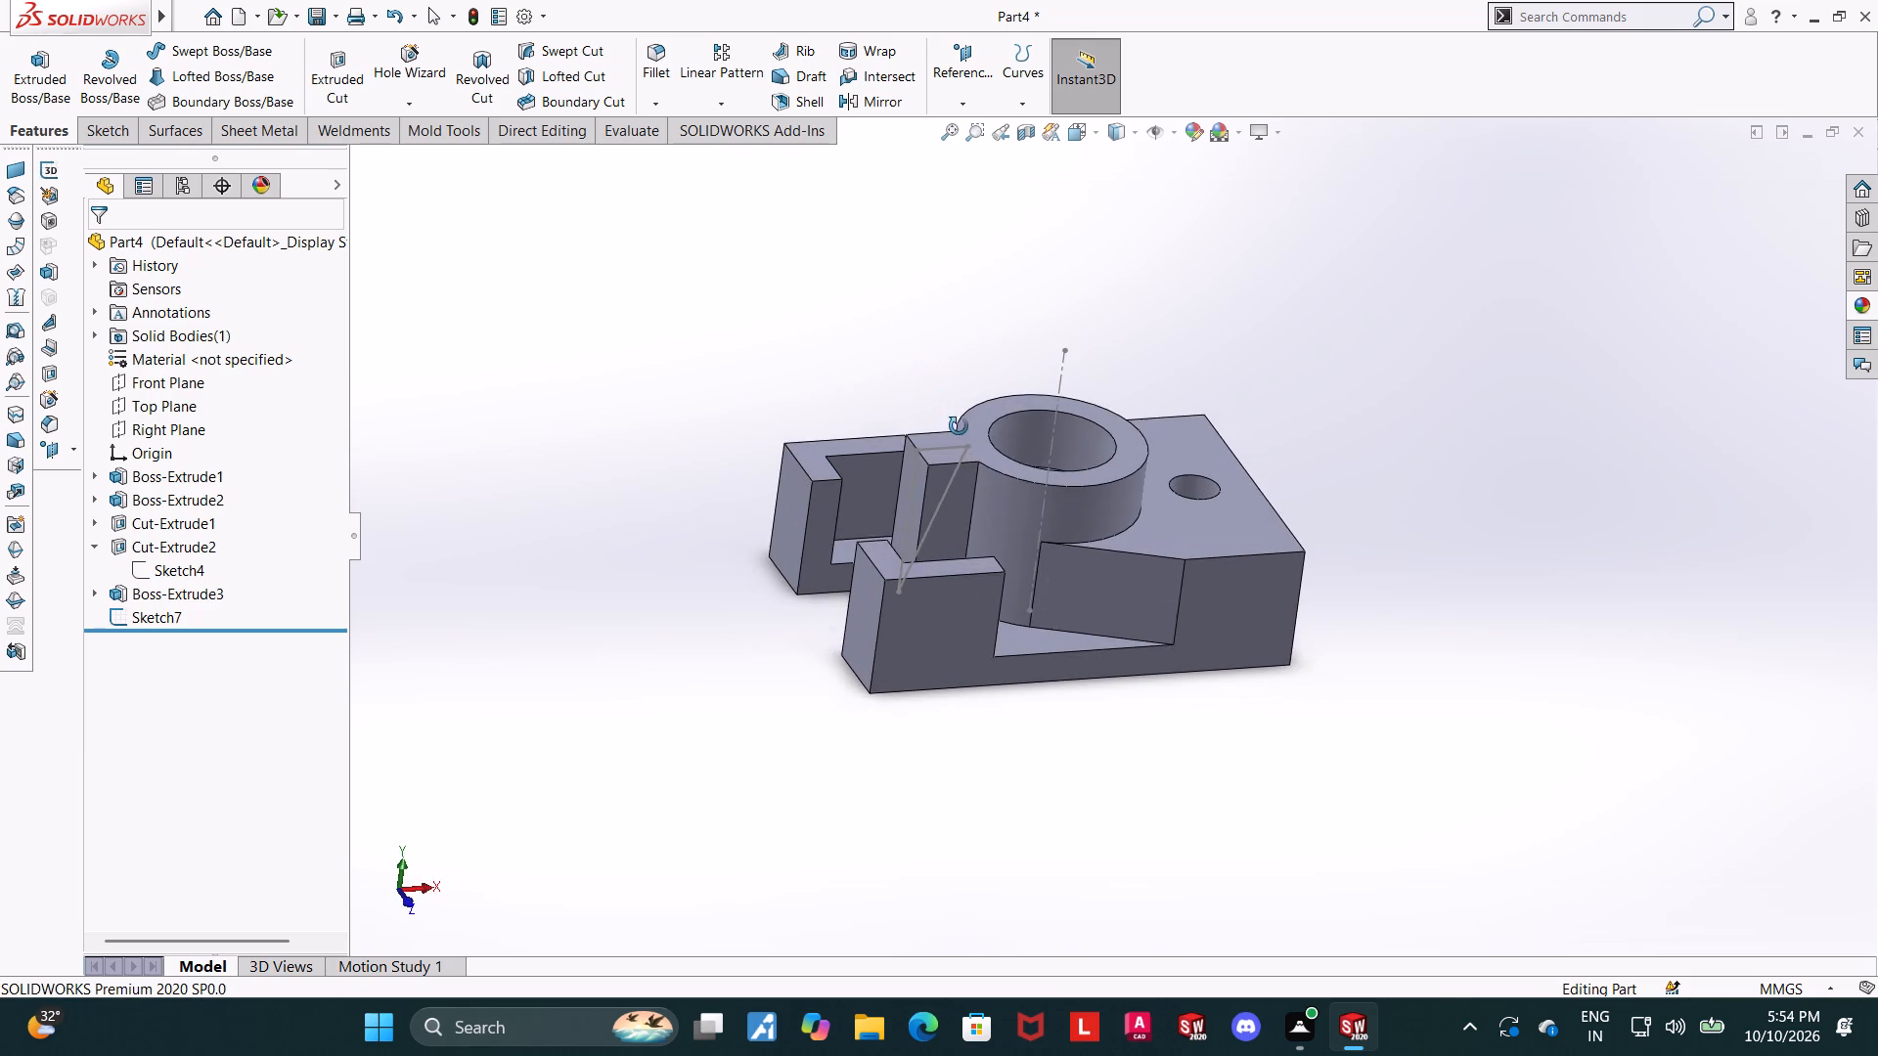
middle_drag(959, 426, 962, 432)
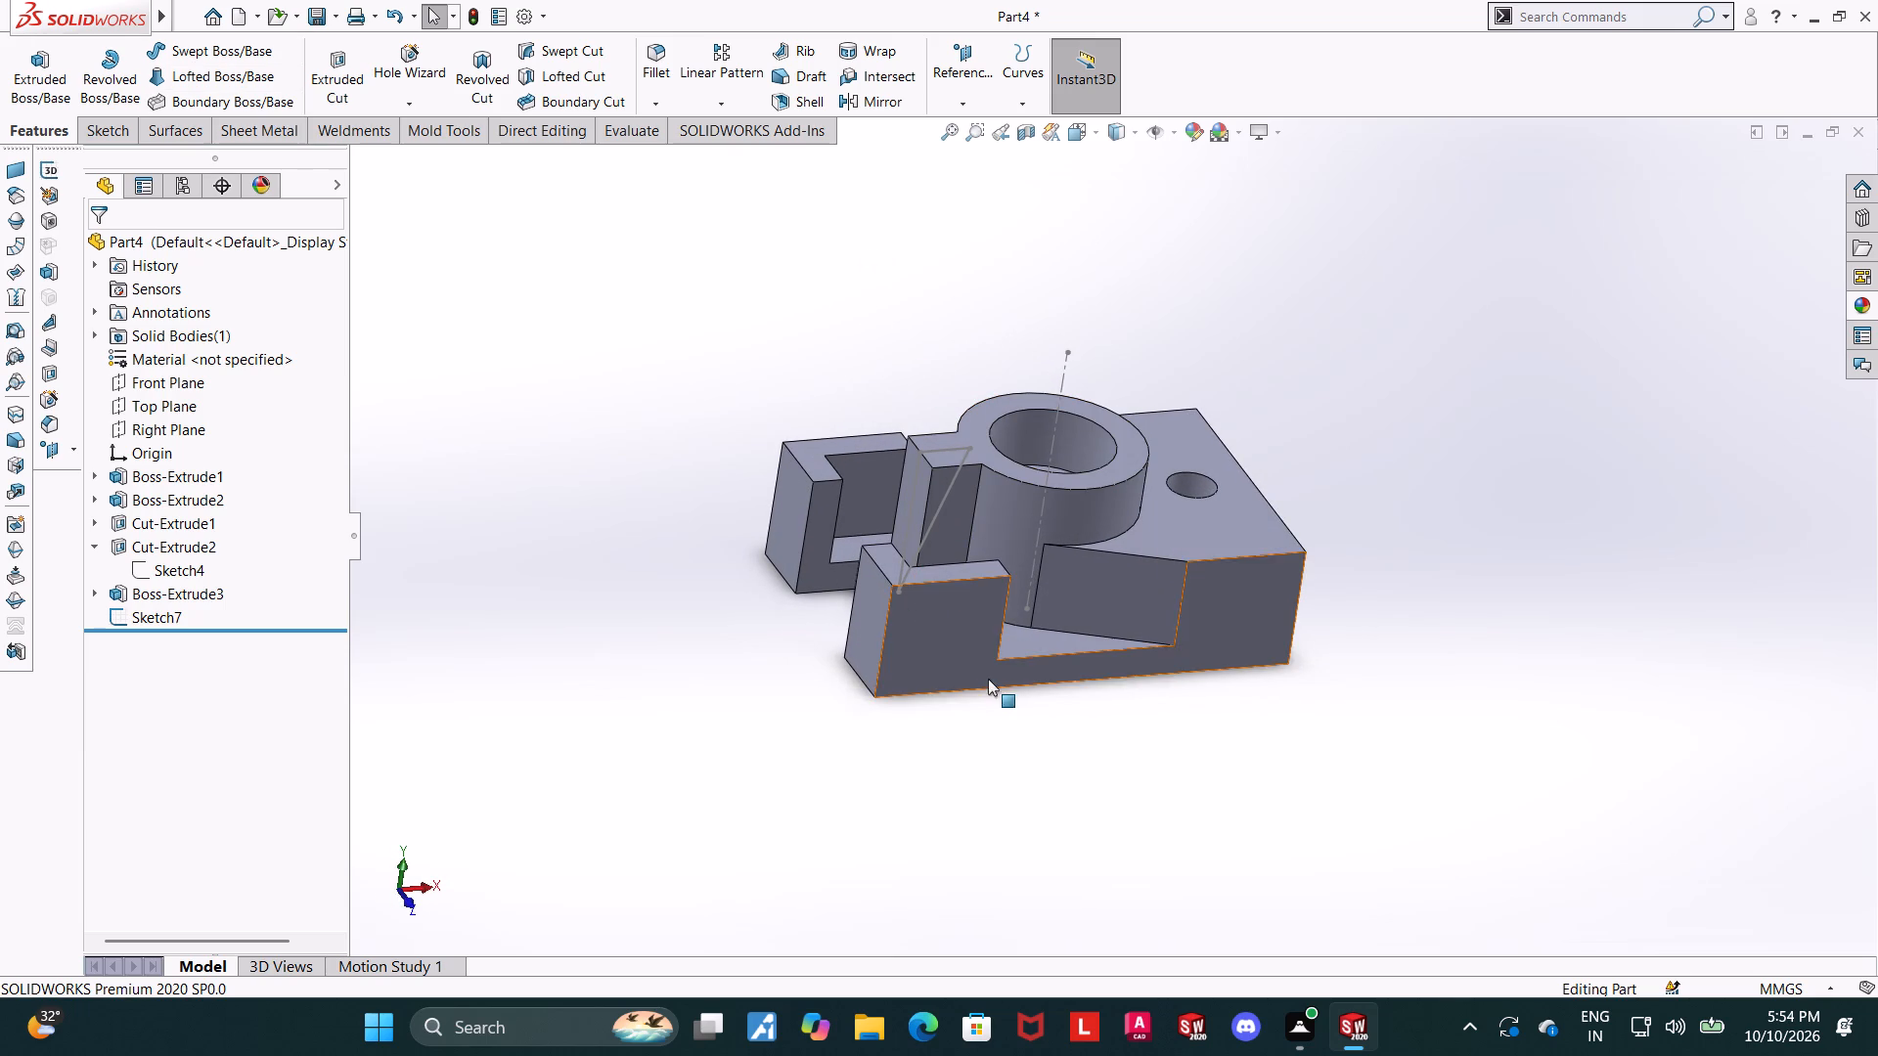
Extrude-cut the triangle sketch through the boss support, Mid Plane with a depth of 30 mm.
click(359, 71)
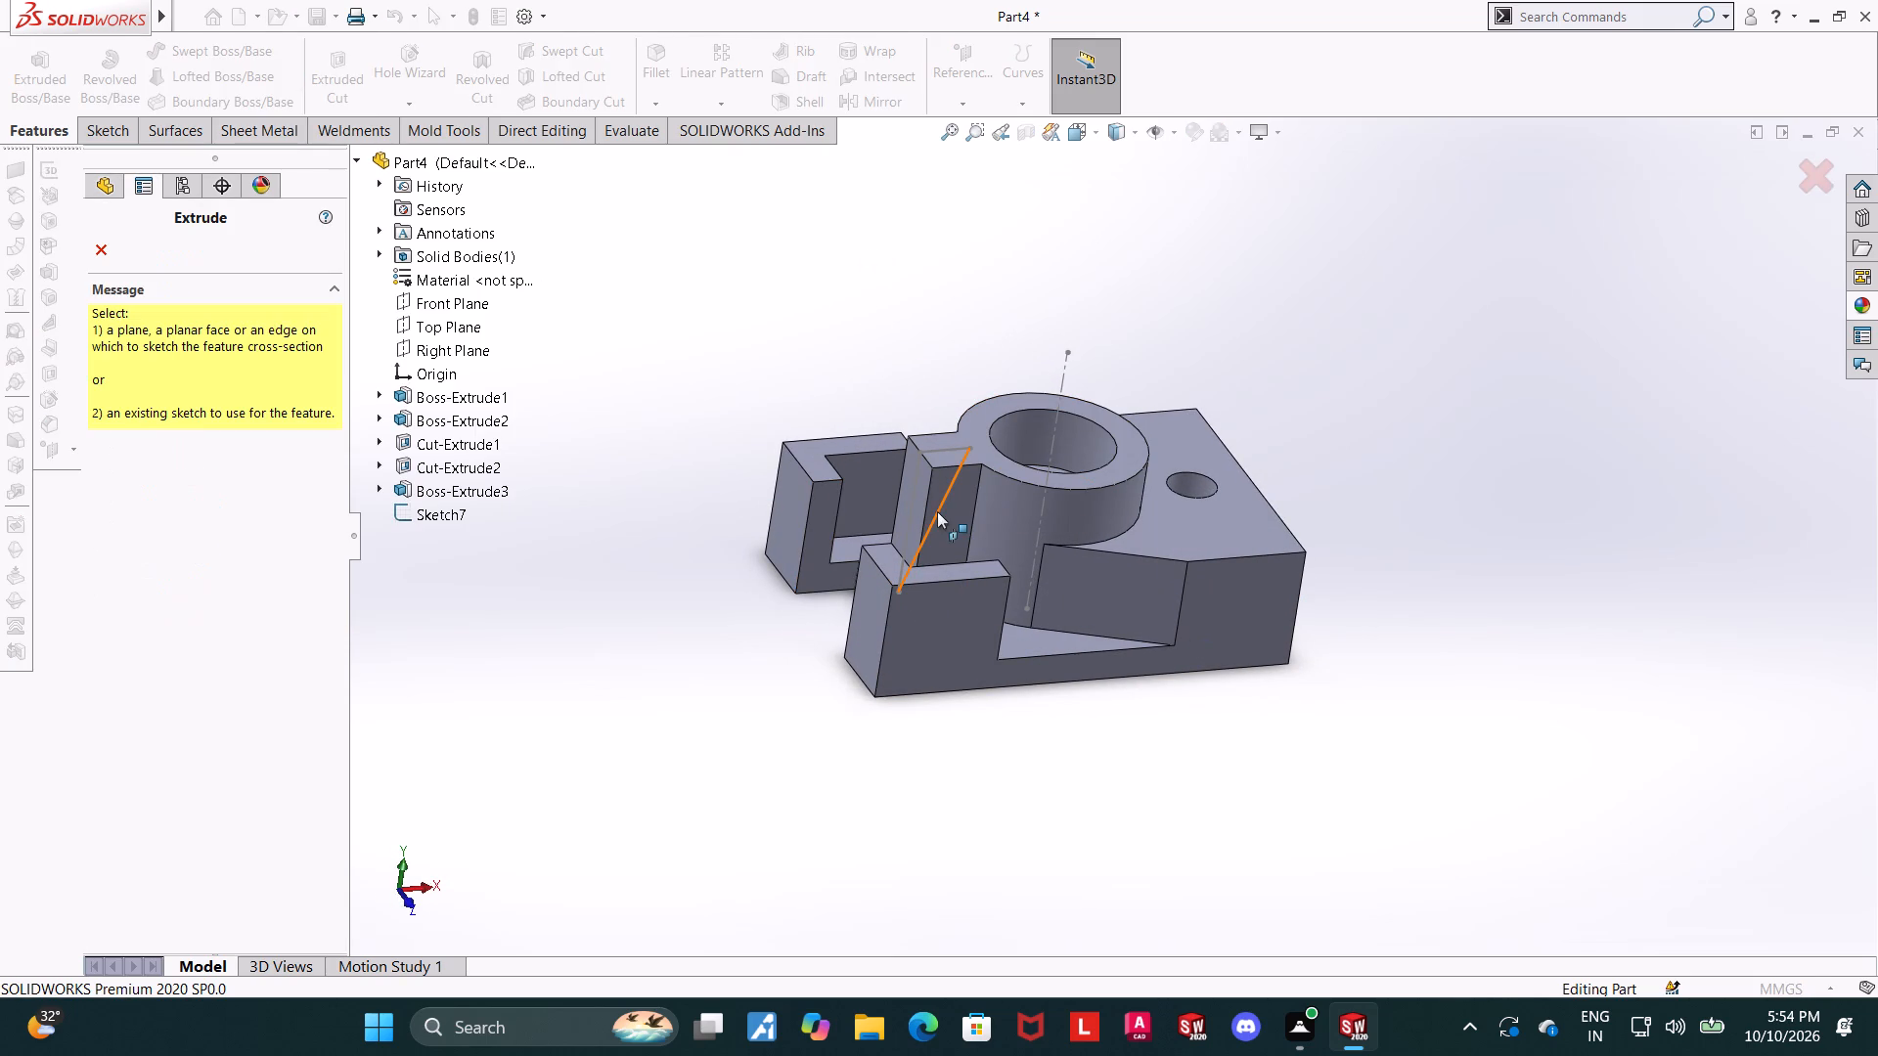
click(937, 511)
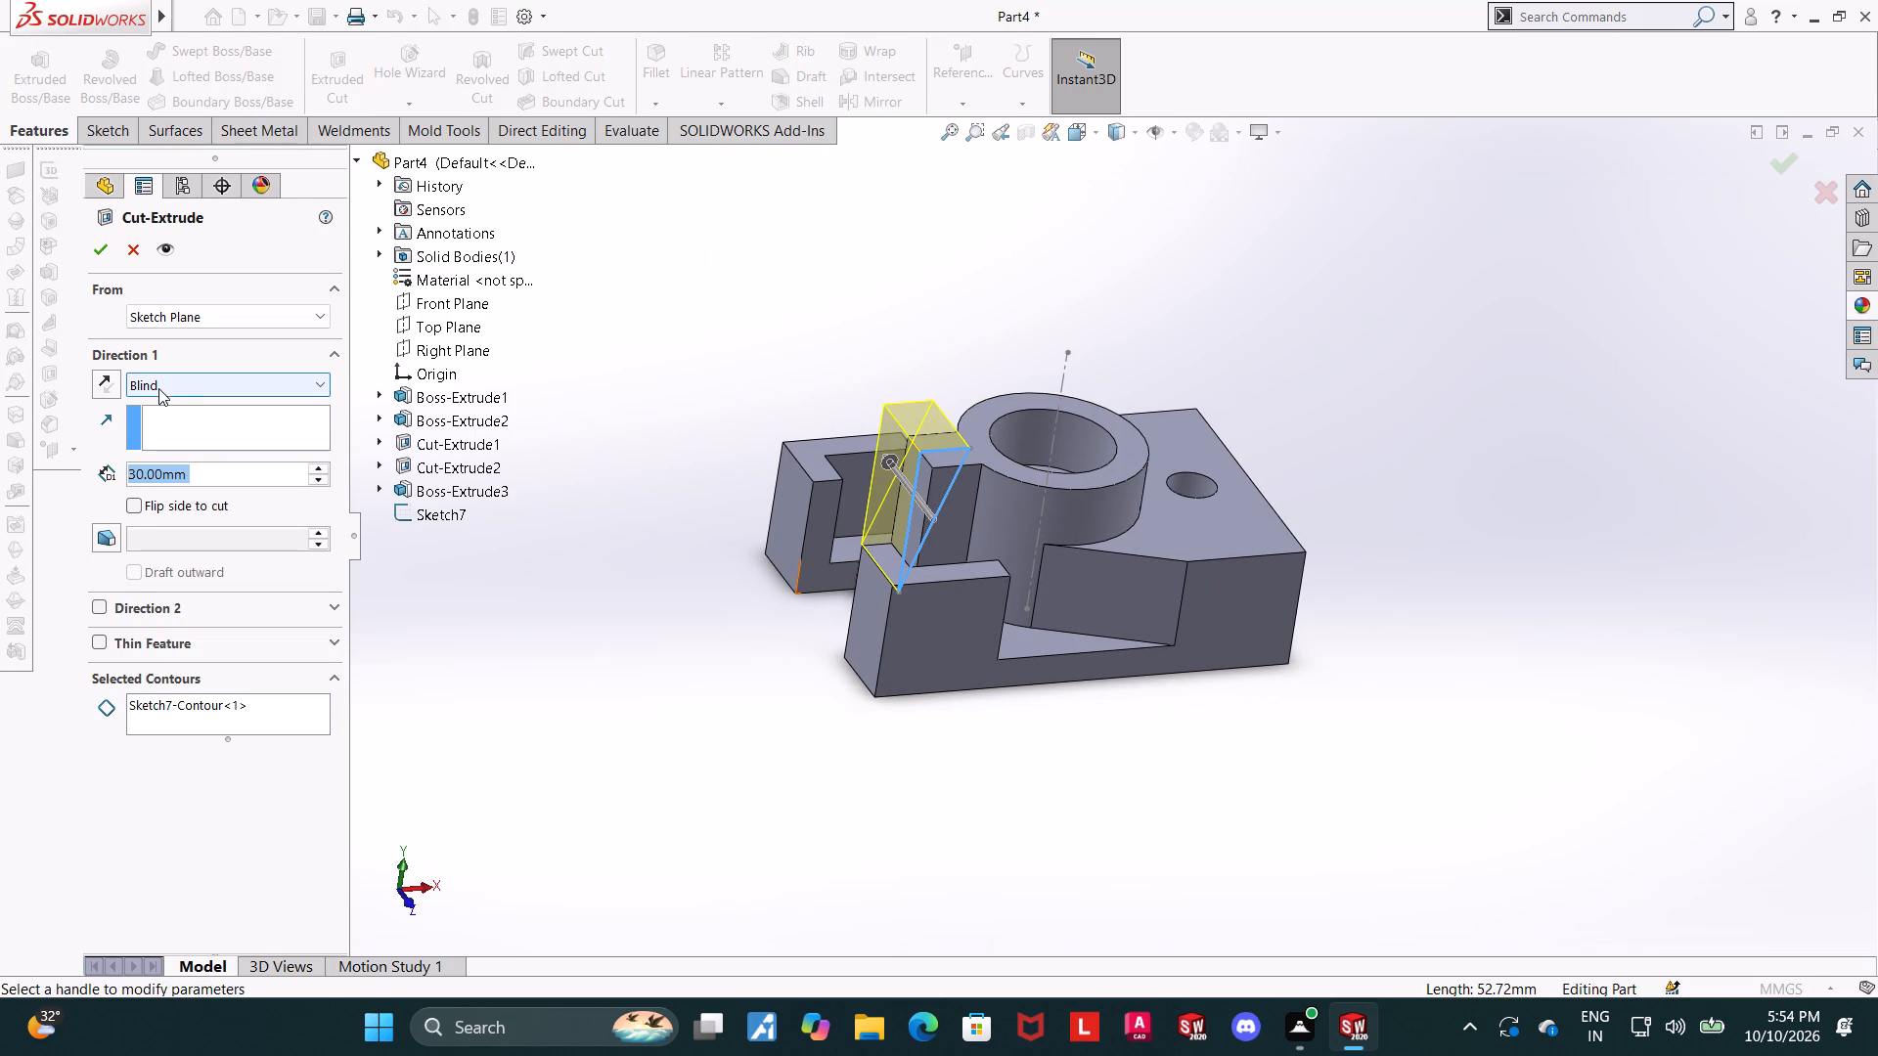
click(158, 388)
click(169, 540)
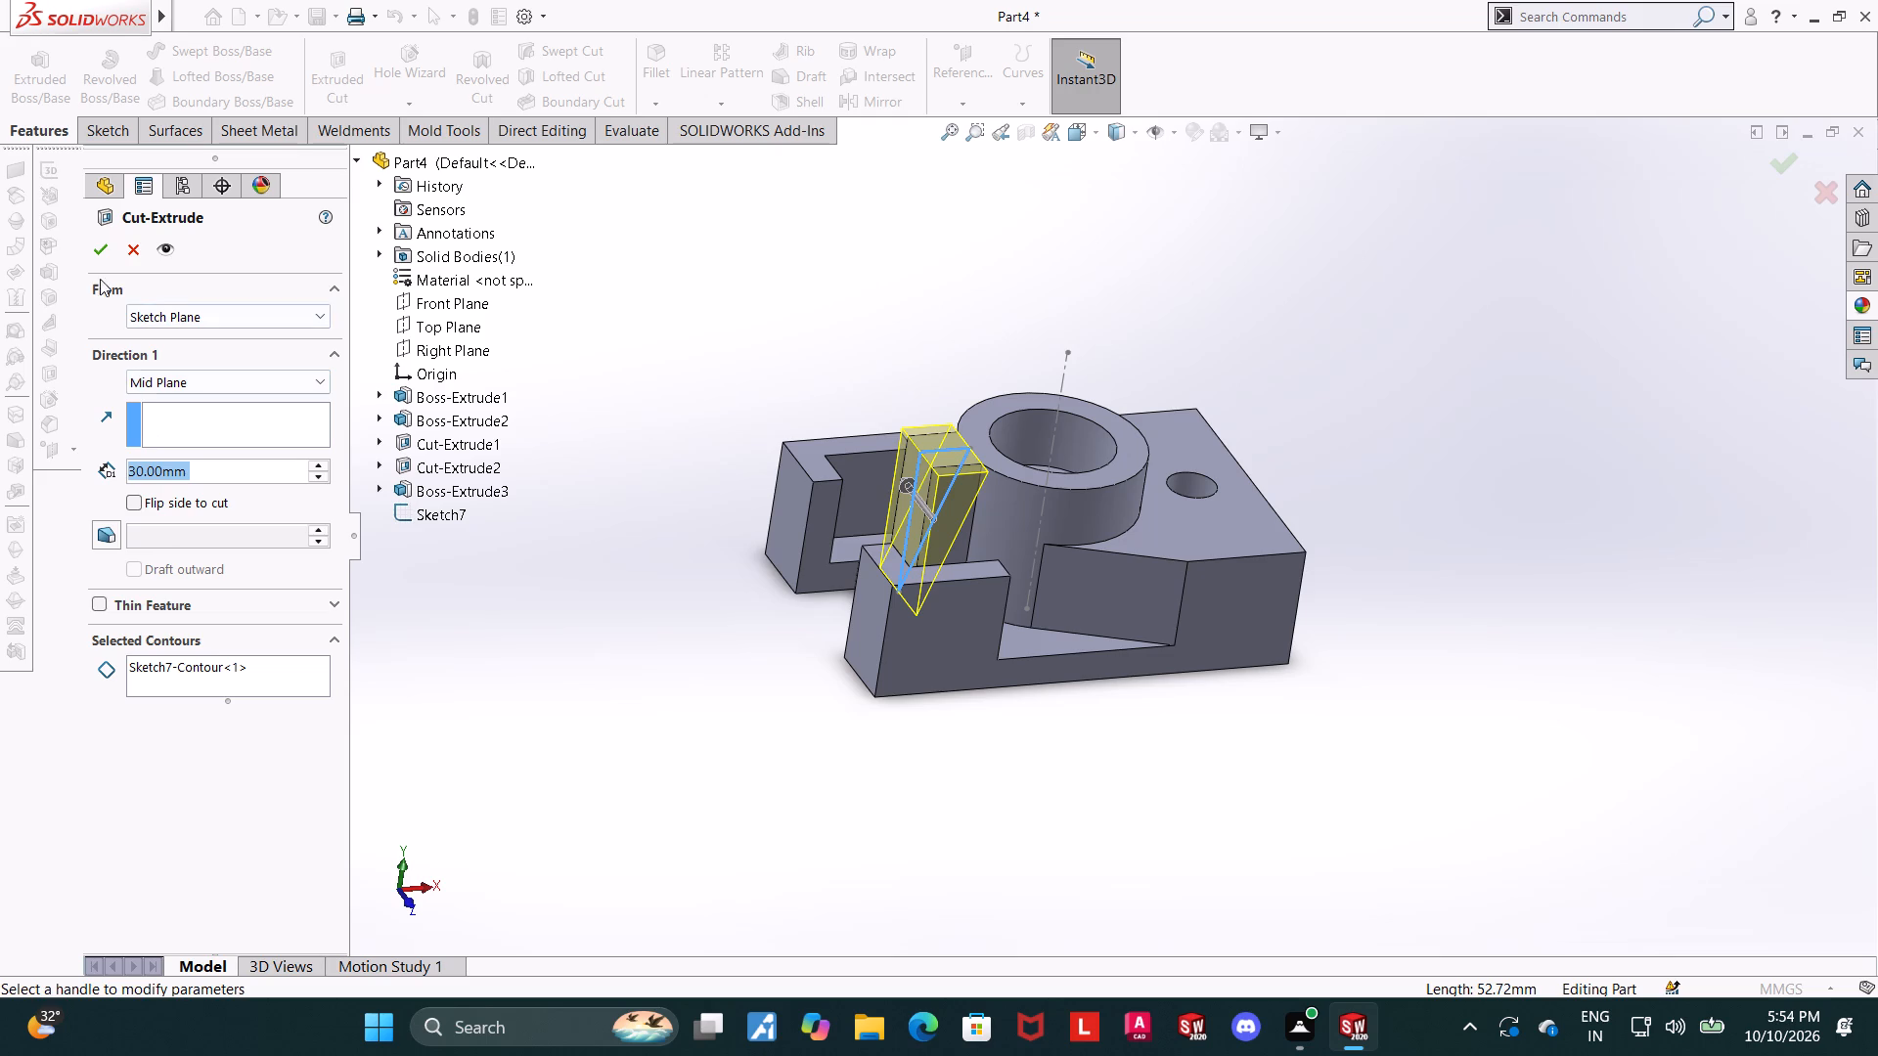
click(101, 266)
click(101, 251)
click(537, 604)
Examine the sloped support beside the ring boss from a low side angle and in an isometric view.
scroll(1085, 424, down, 4)
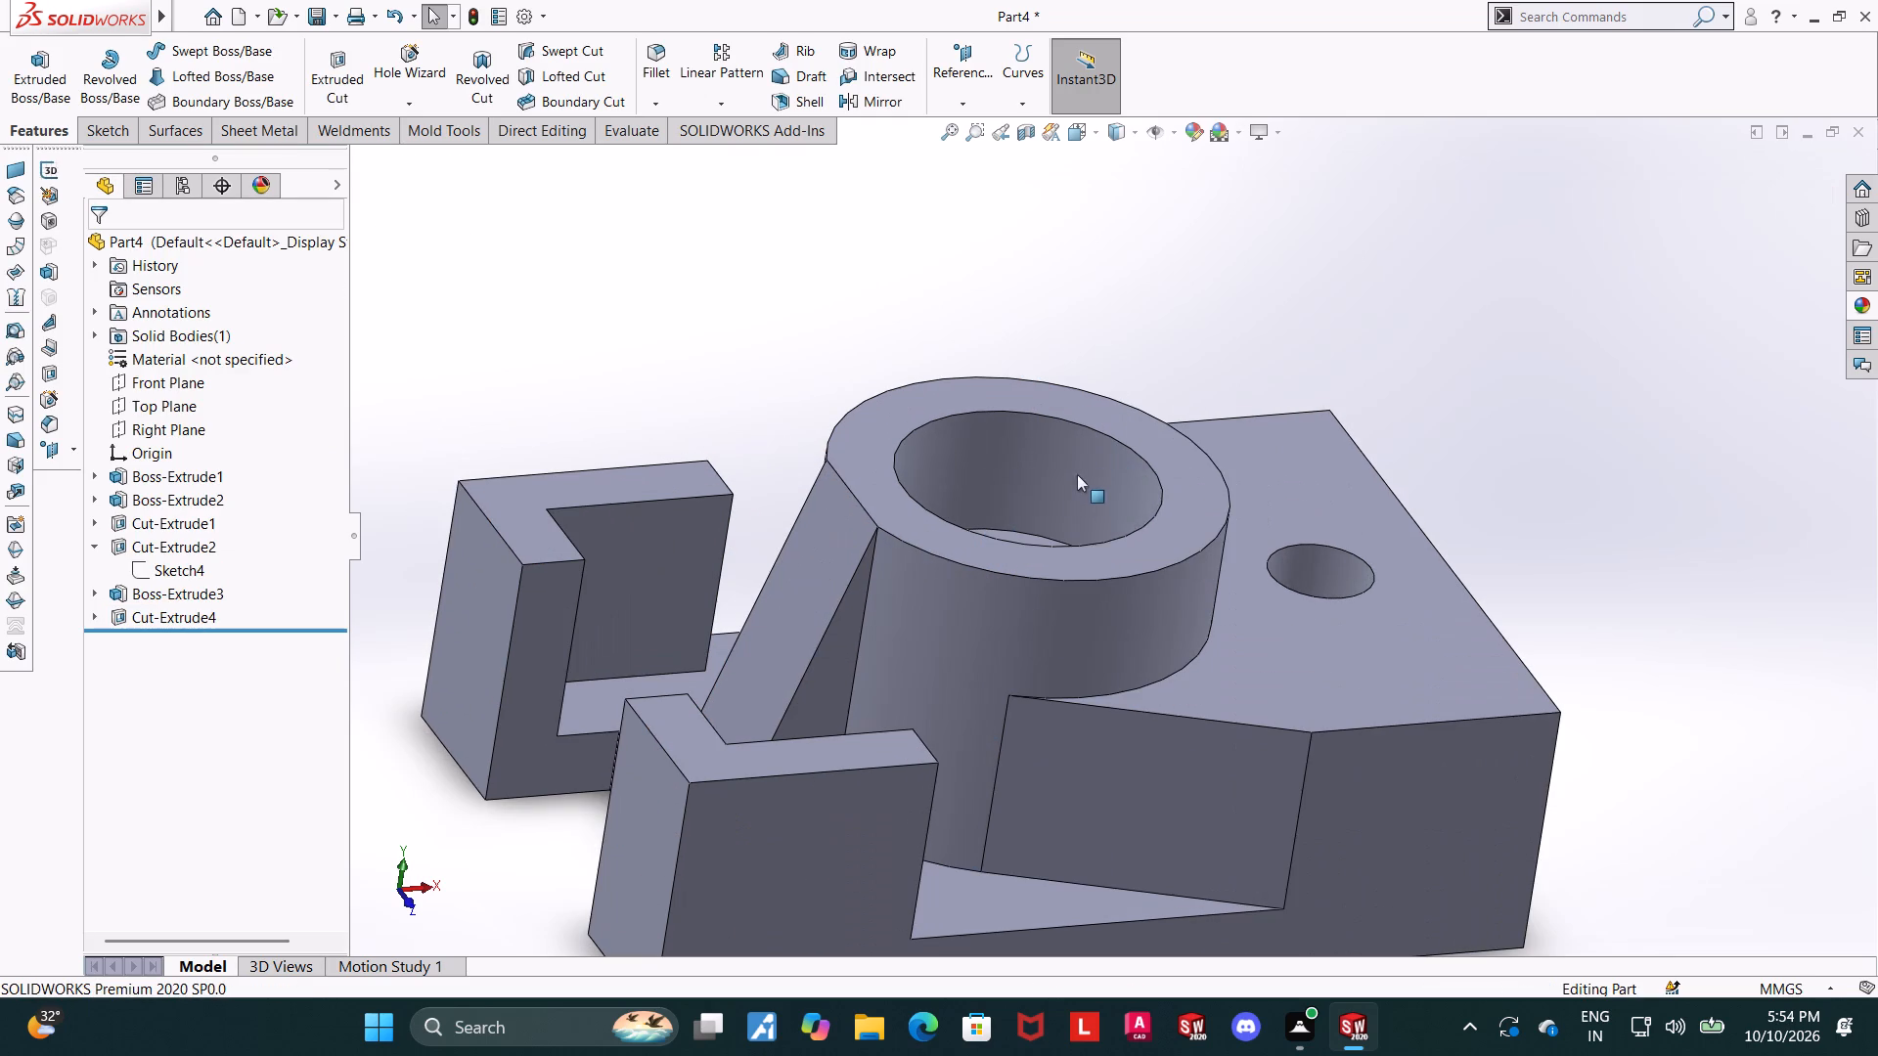
middle_drag(931, 703, 984, 640)
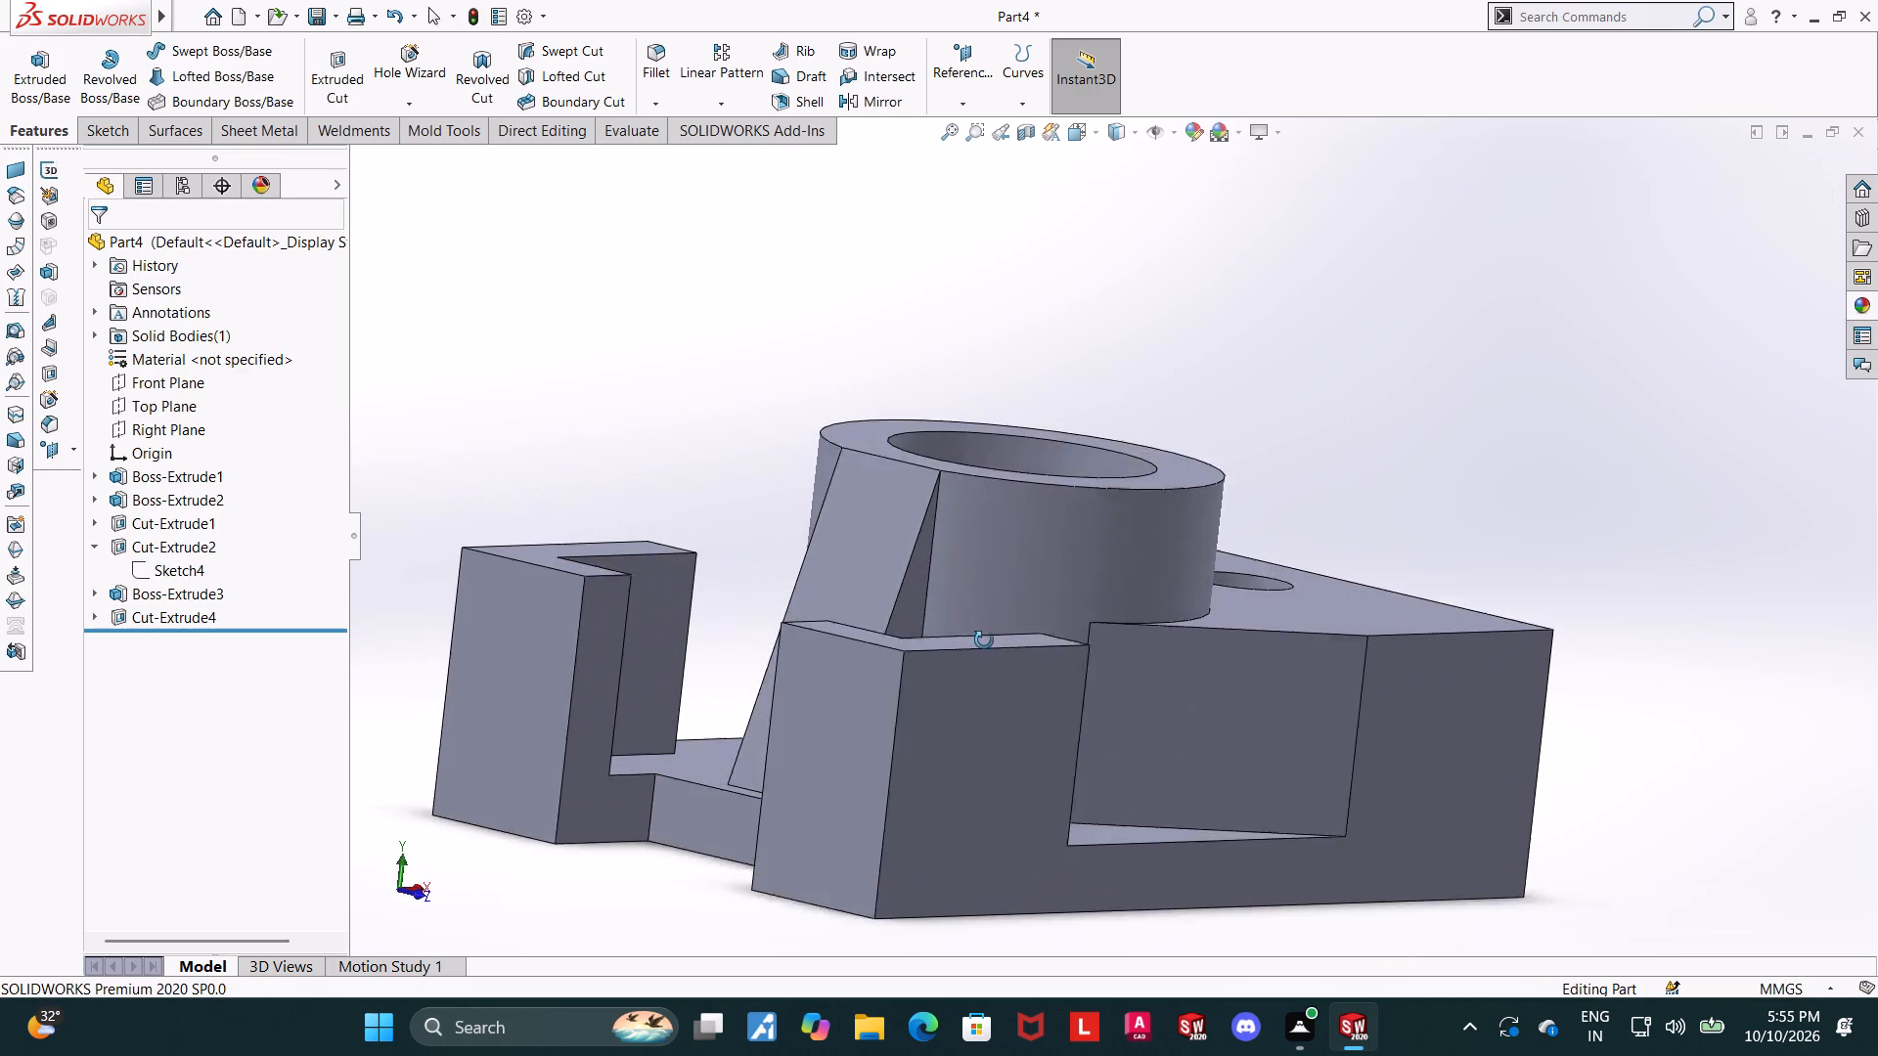
middle_drag(984, 640, 986, 664)
click(1069, 134)
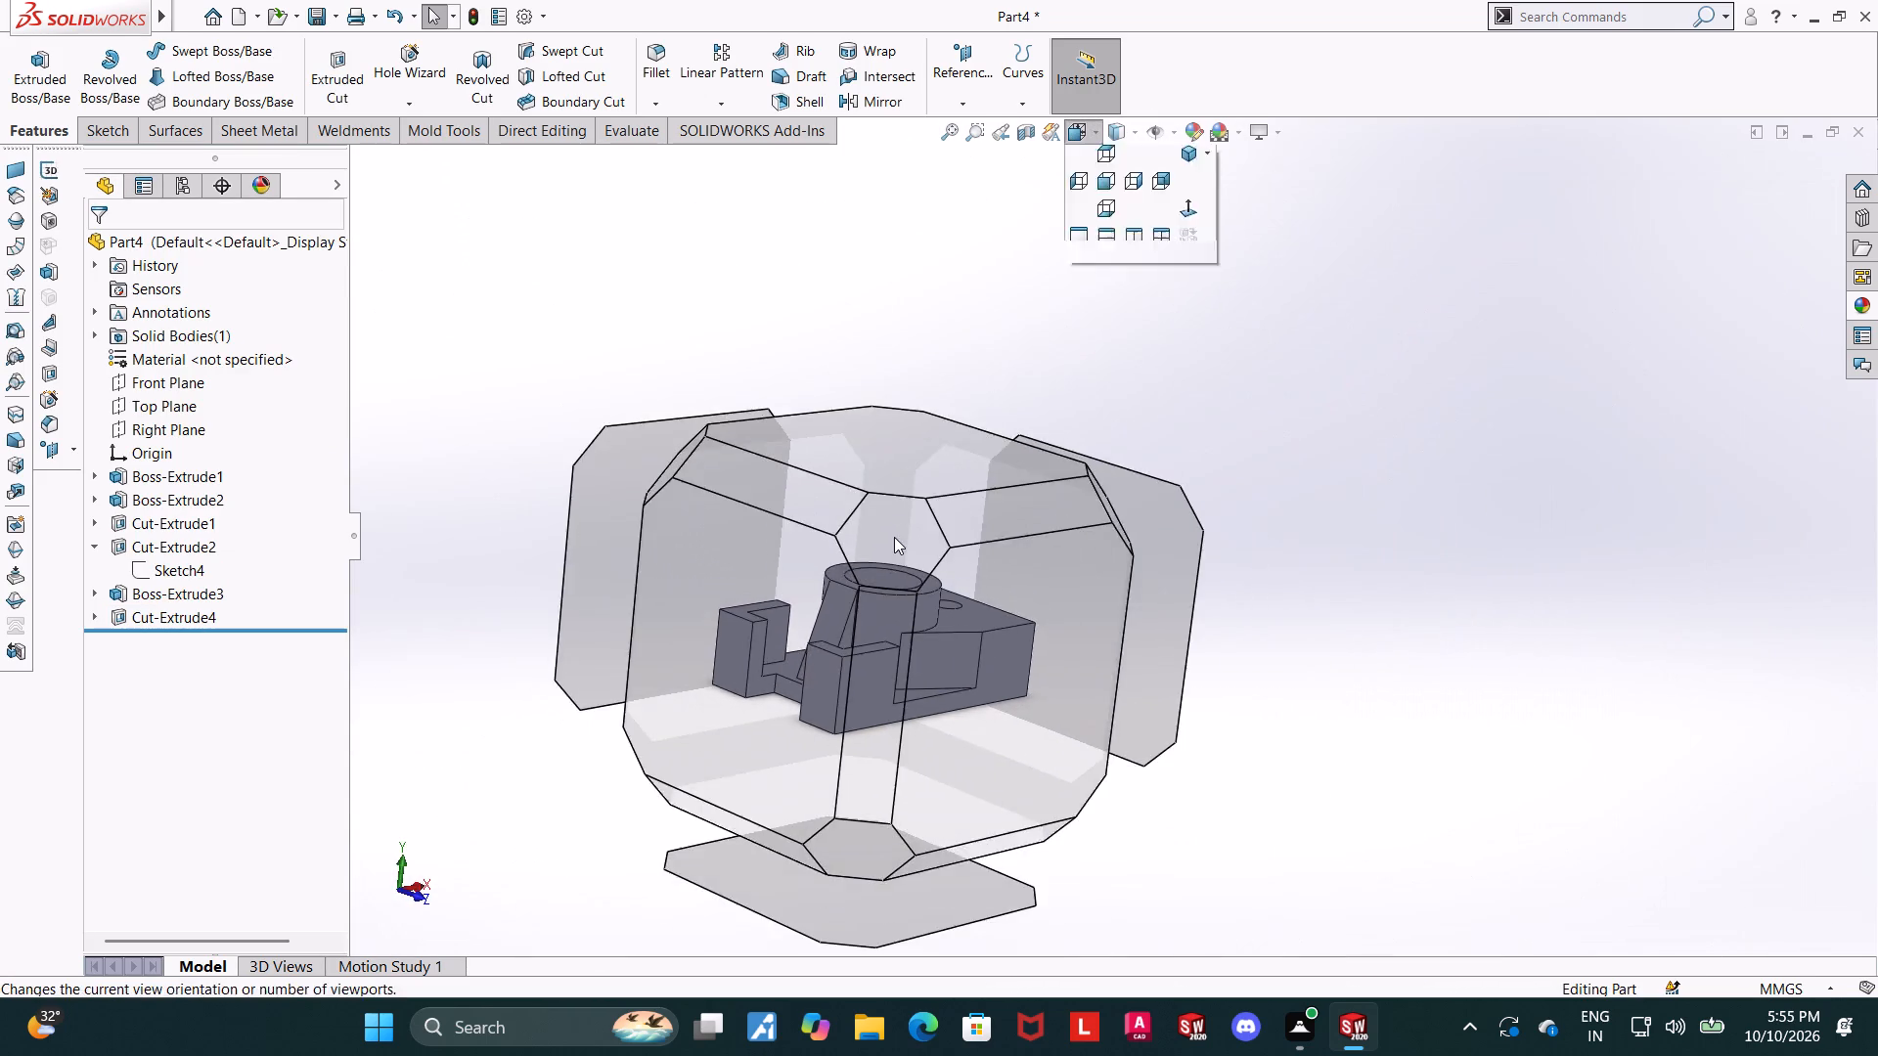
click(894, 537)
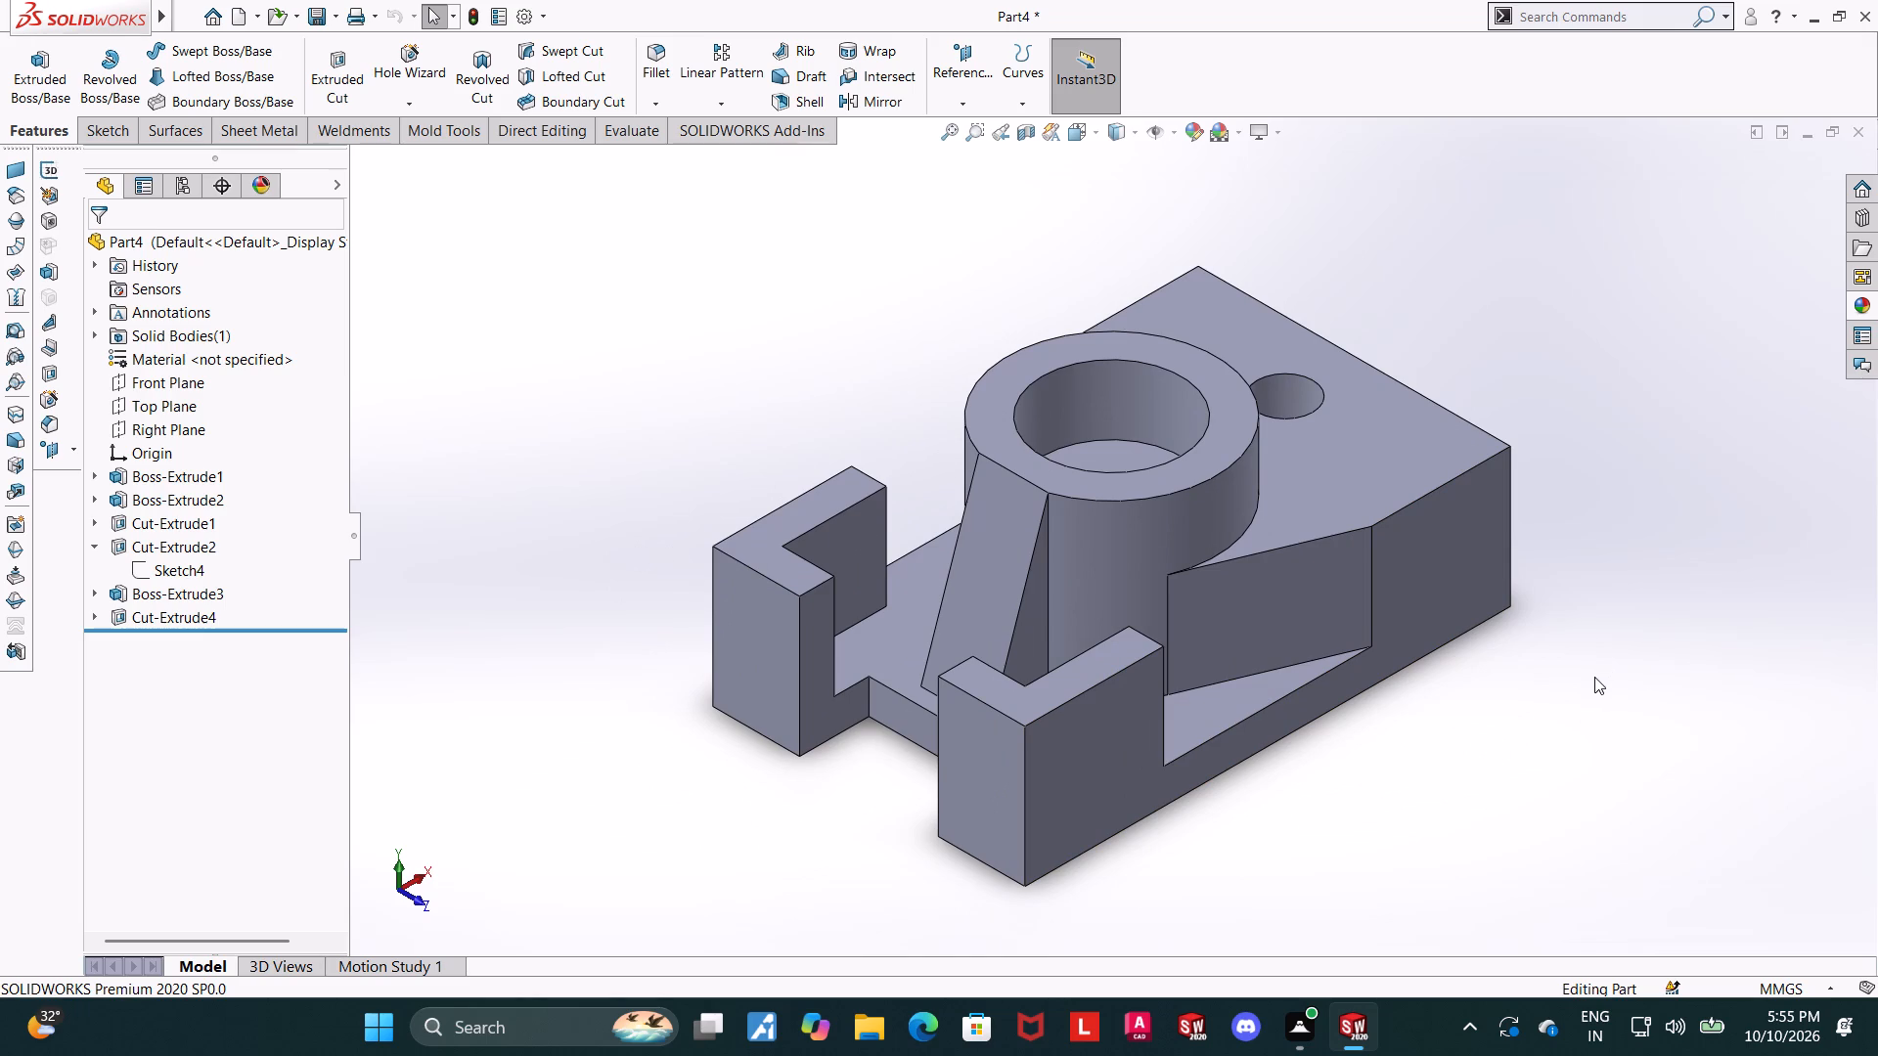
scroll(1543, 688, up, 1)
scroll(1444, 654, down, 1)
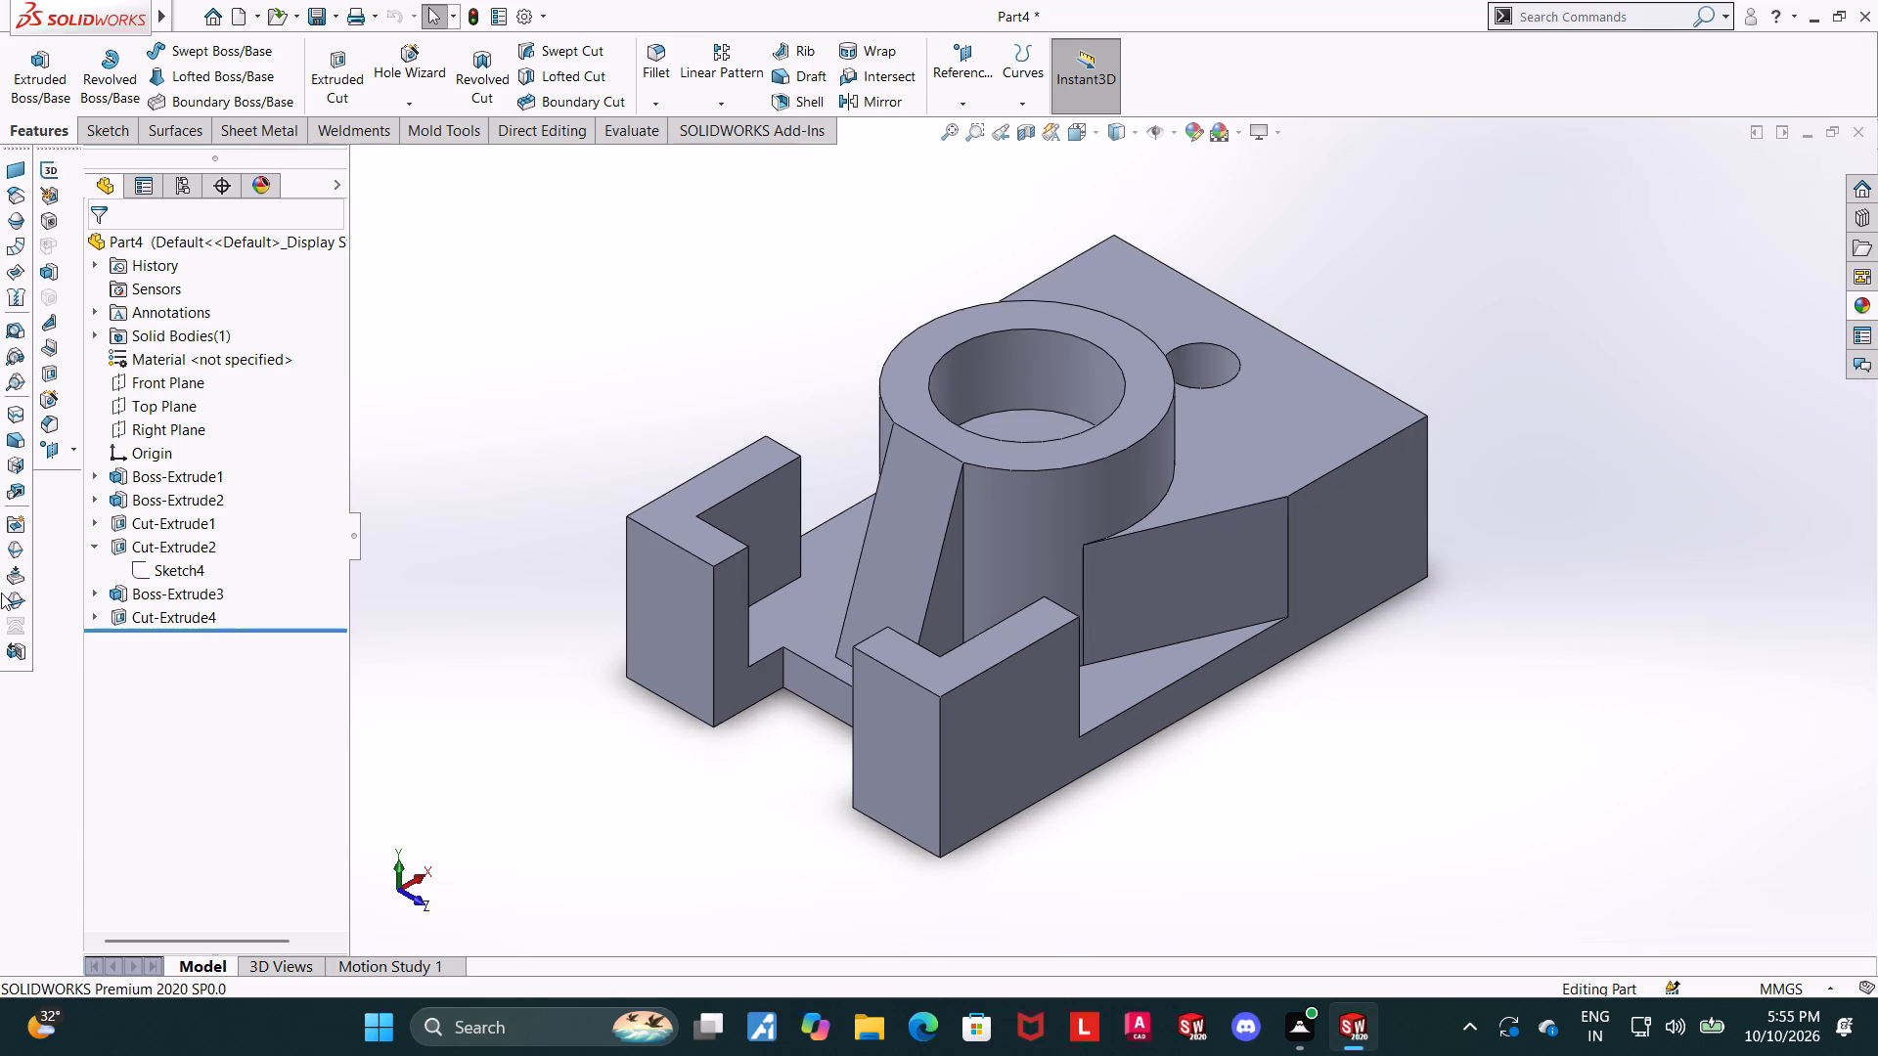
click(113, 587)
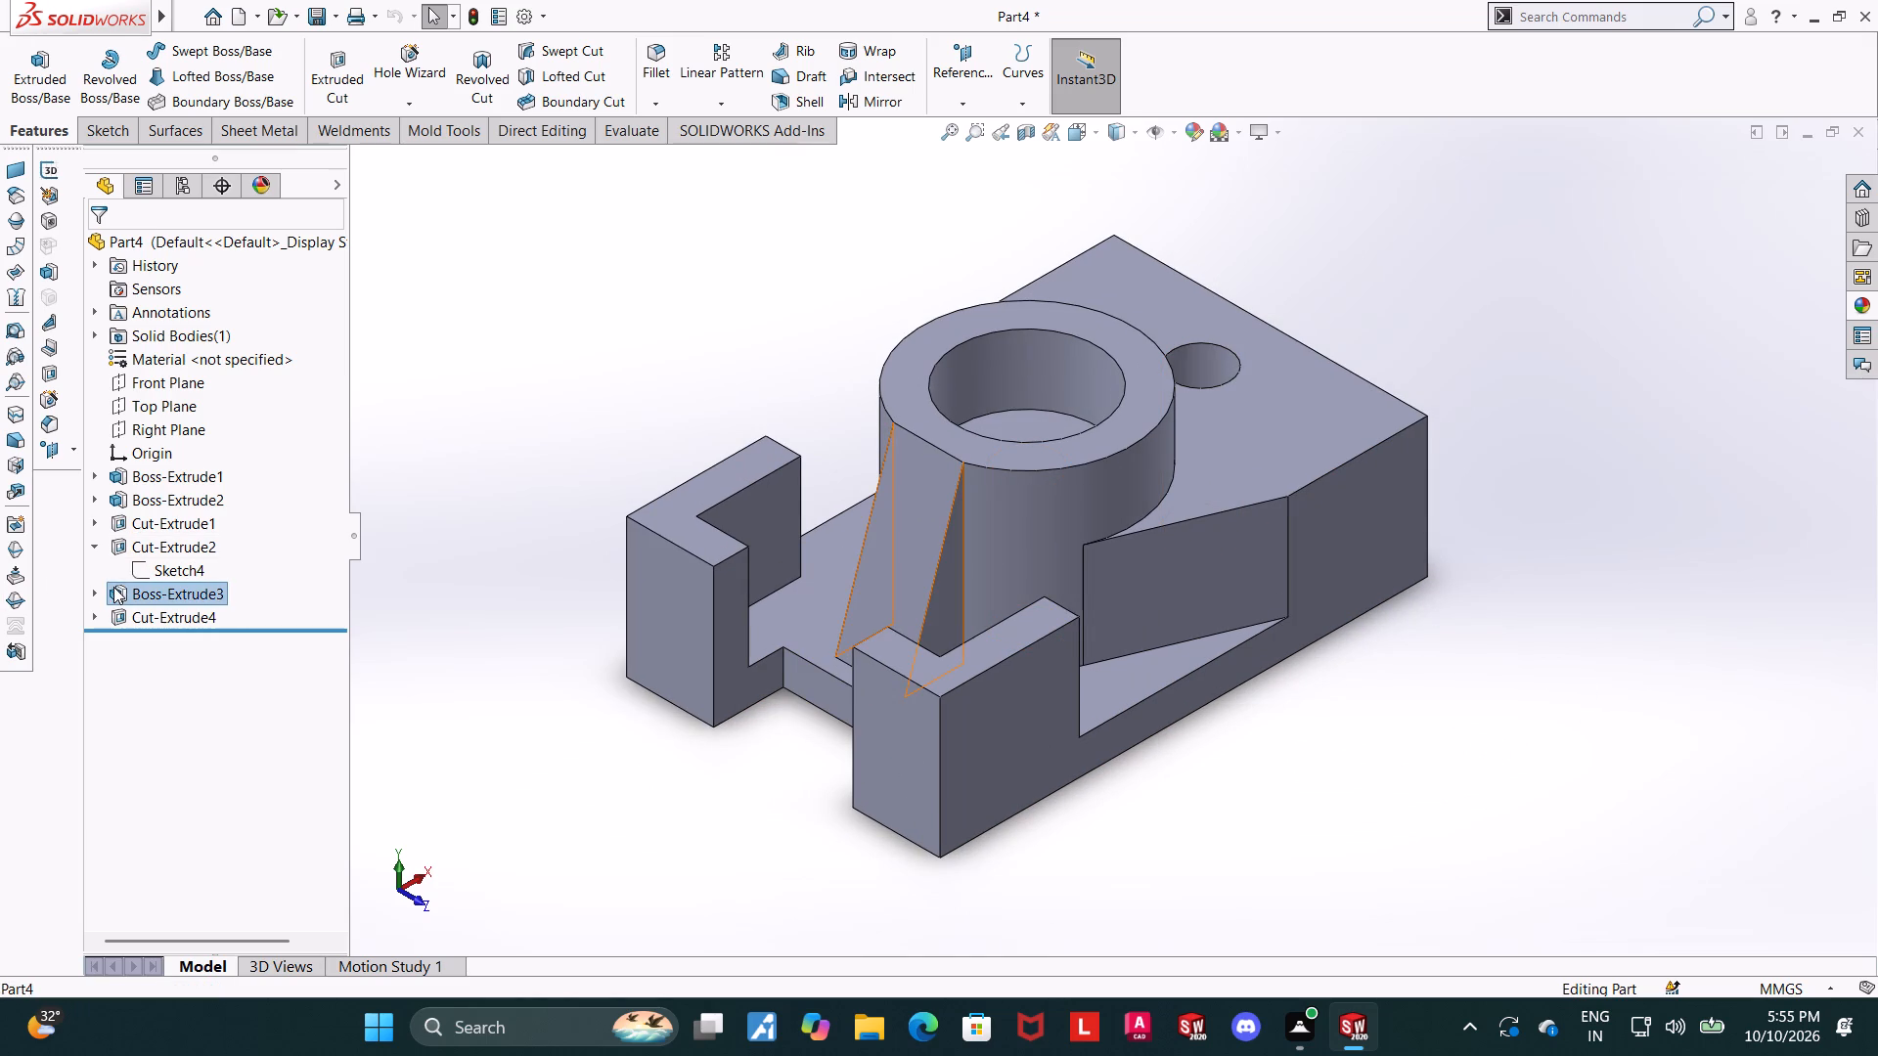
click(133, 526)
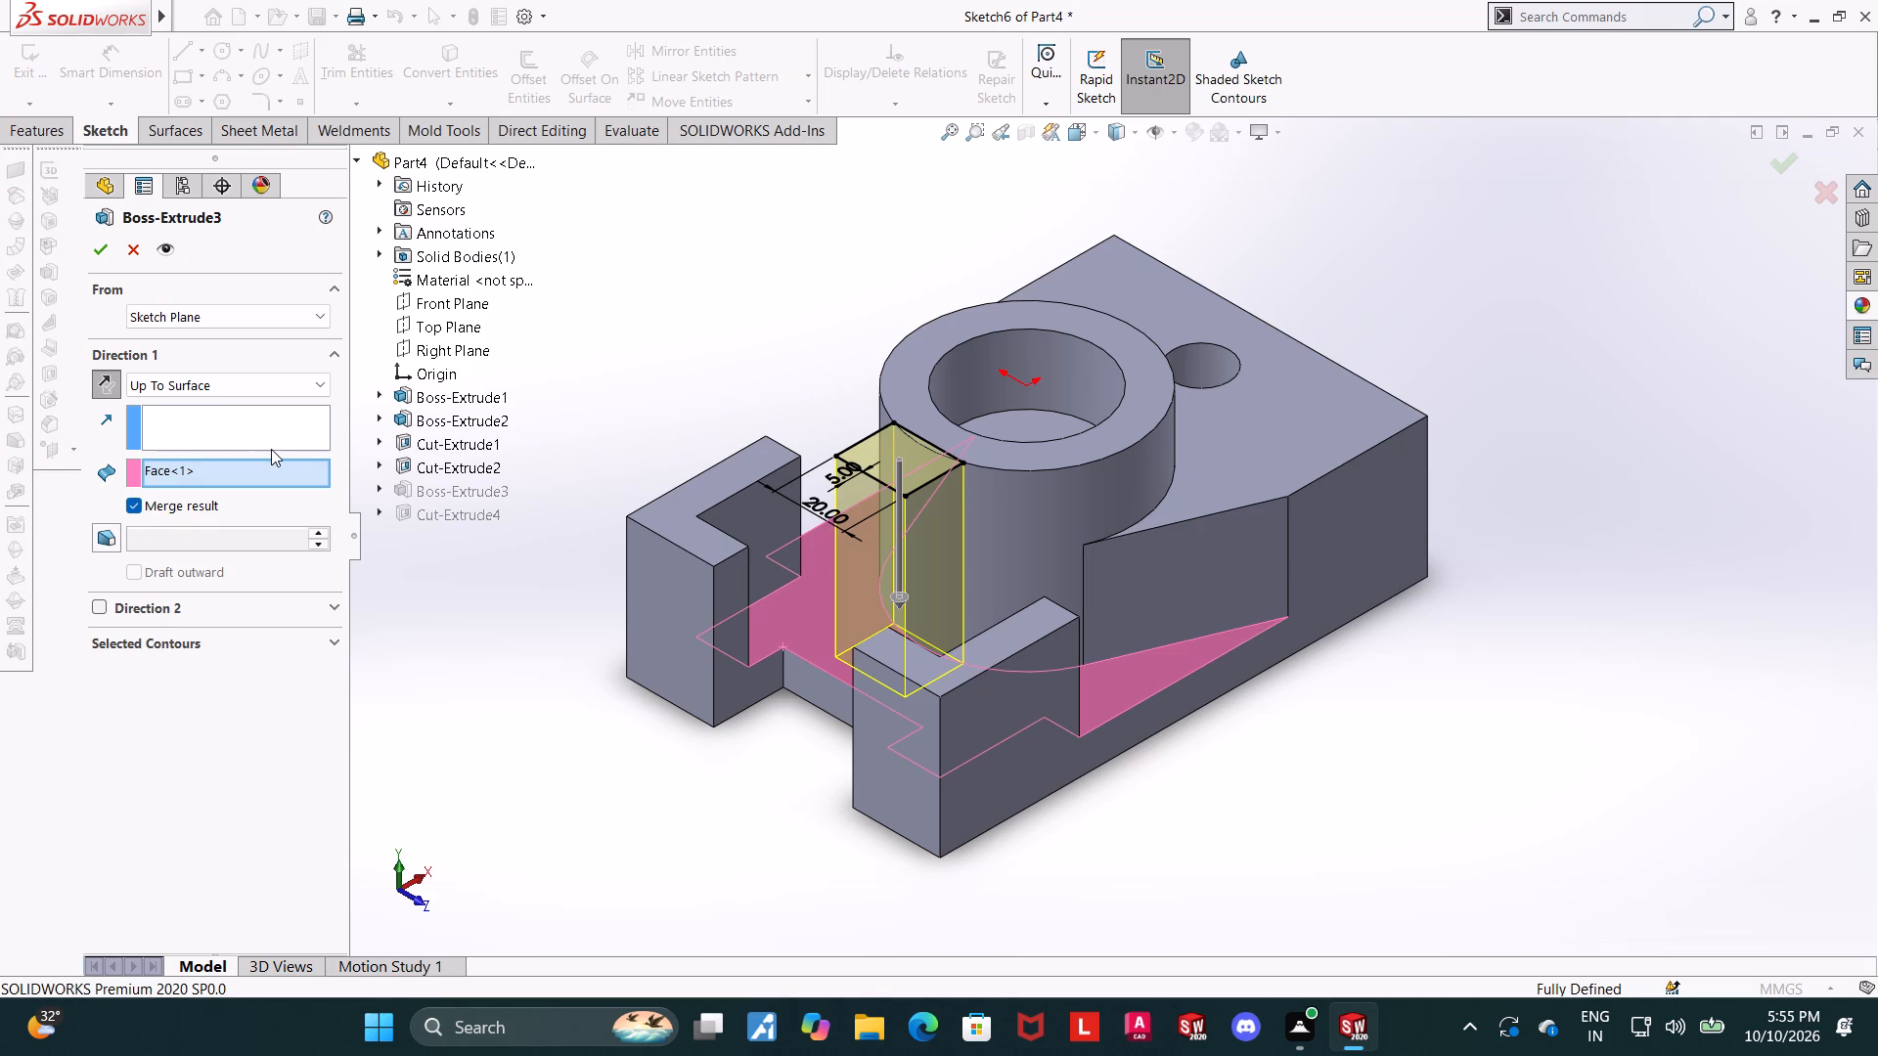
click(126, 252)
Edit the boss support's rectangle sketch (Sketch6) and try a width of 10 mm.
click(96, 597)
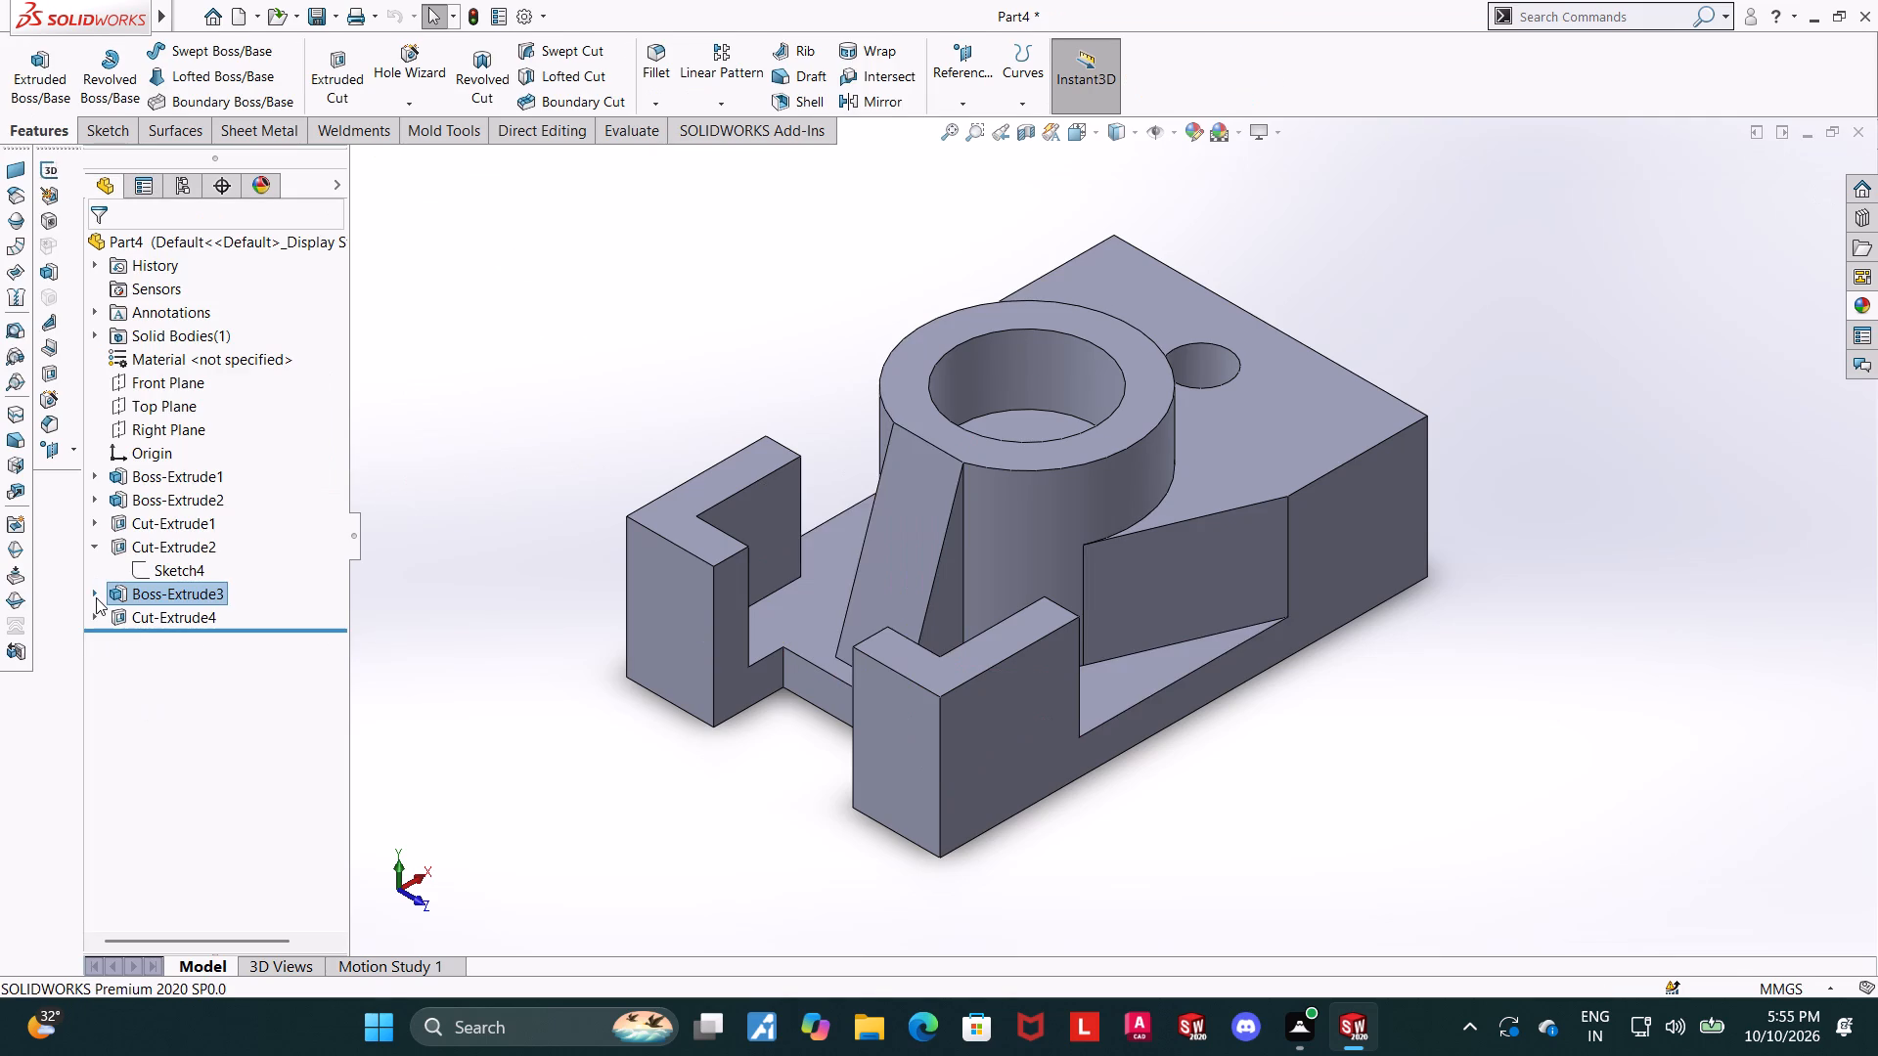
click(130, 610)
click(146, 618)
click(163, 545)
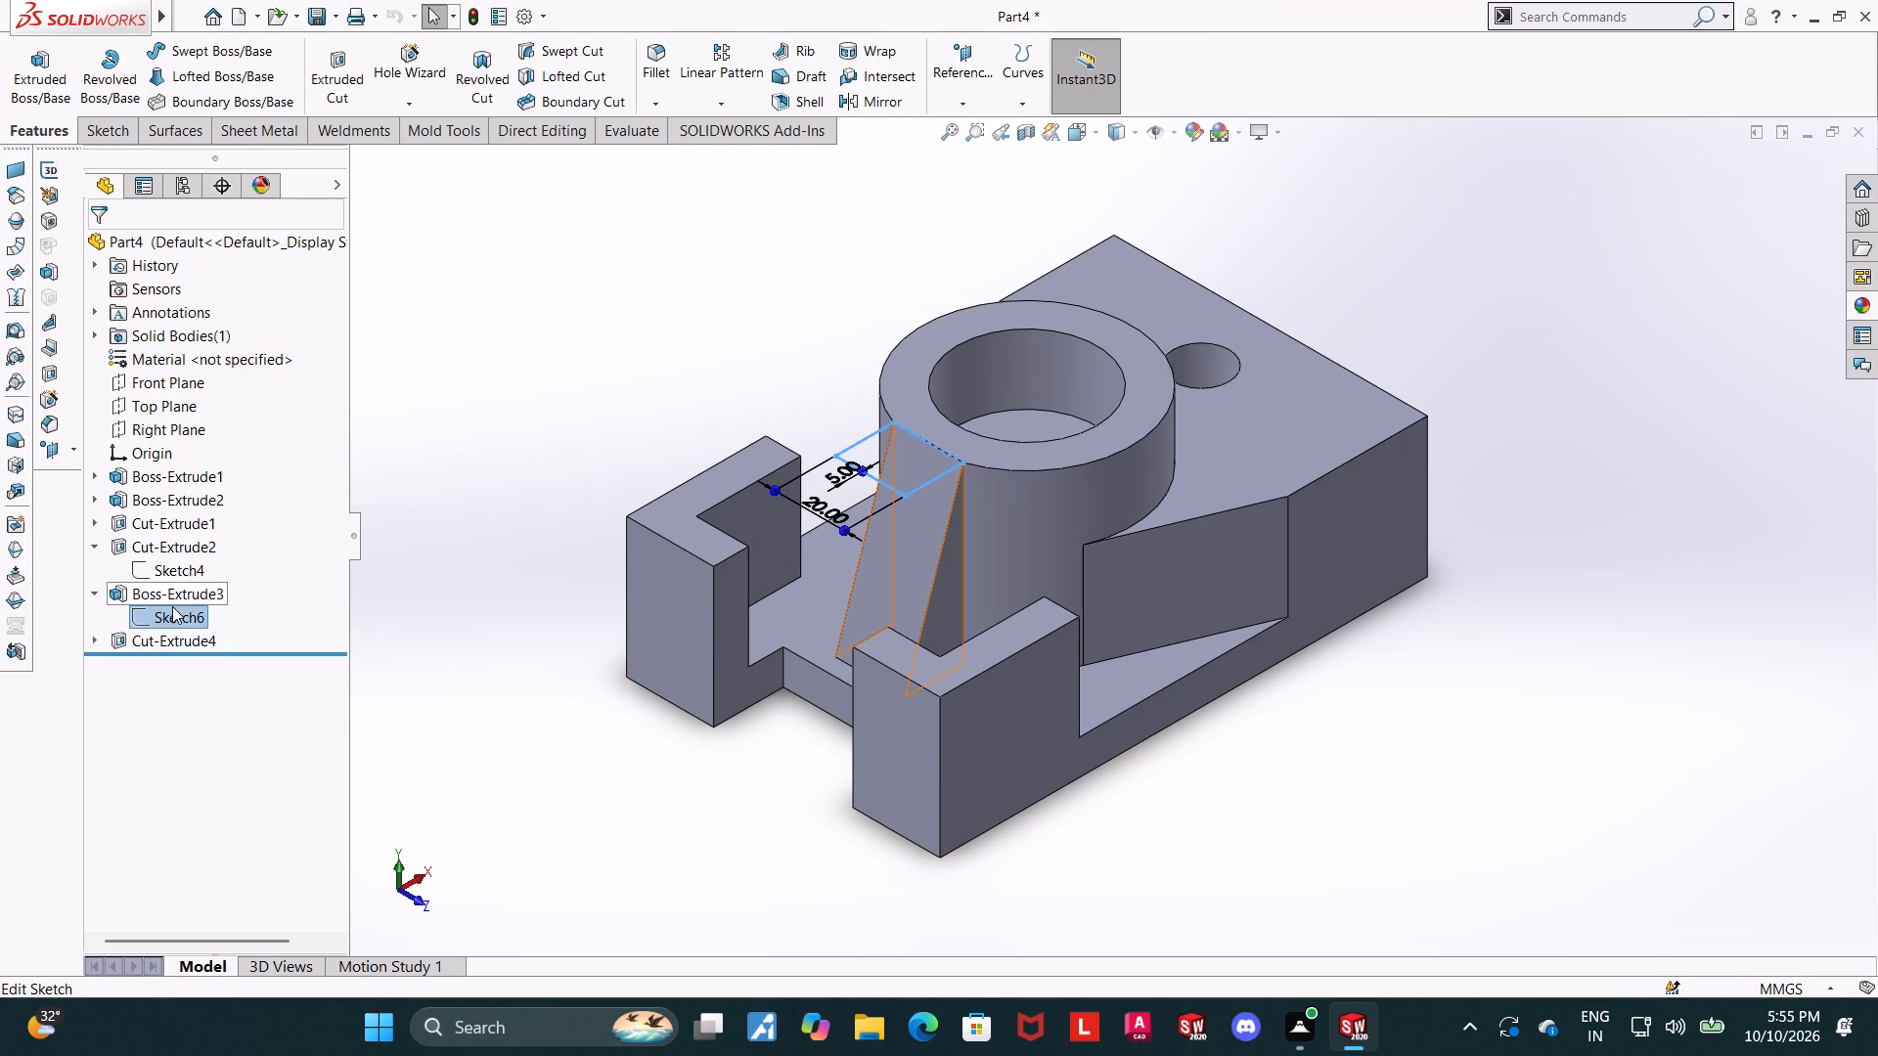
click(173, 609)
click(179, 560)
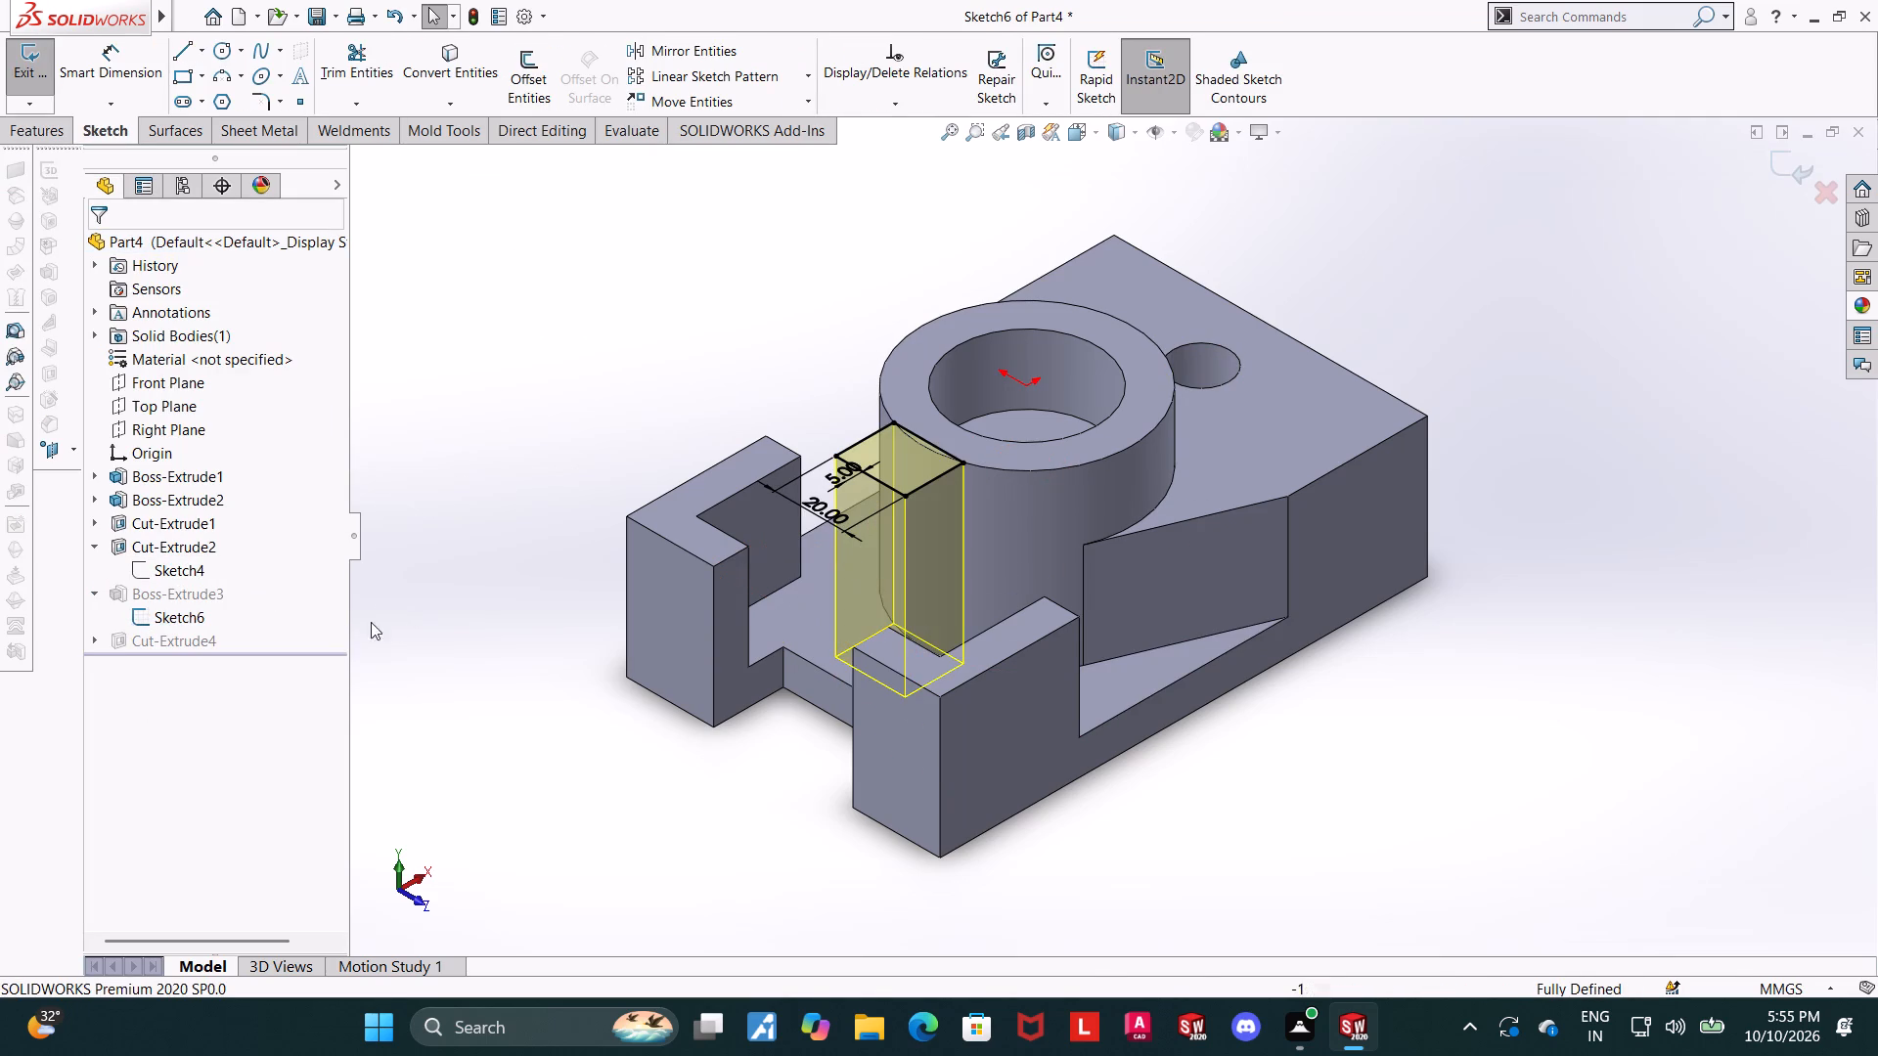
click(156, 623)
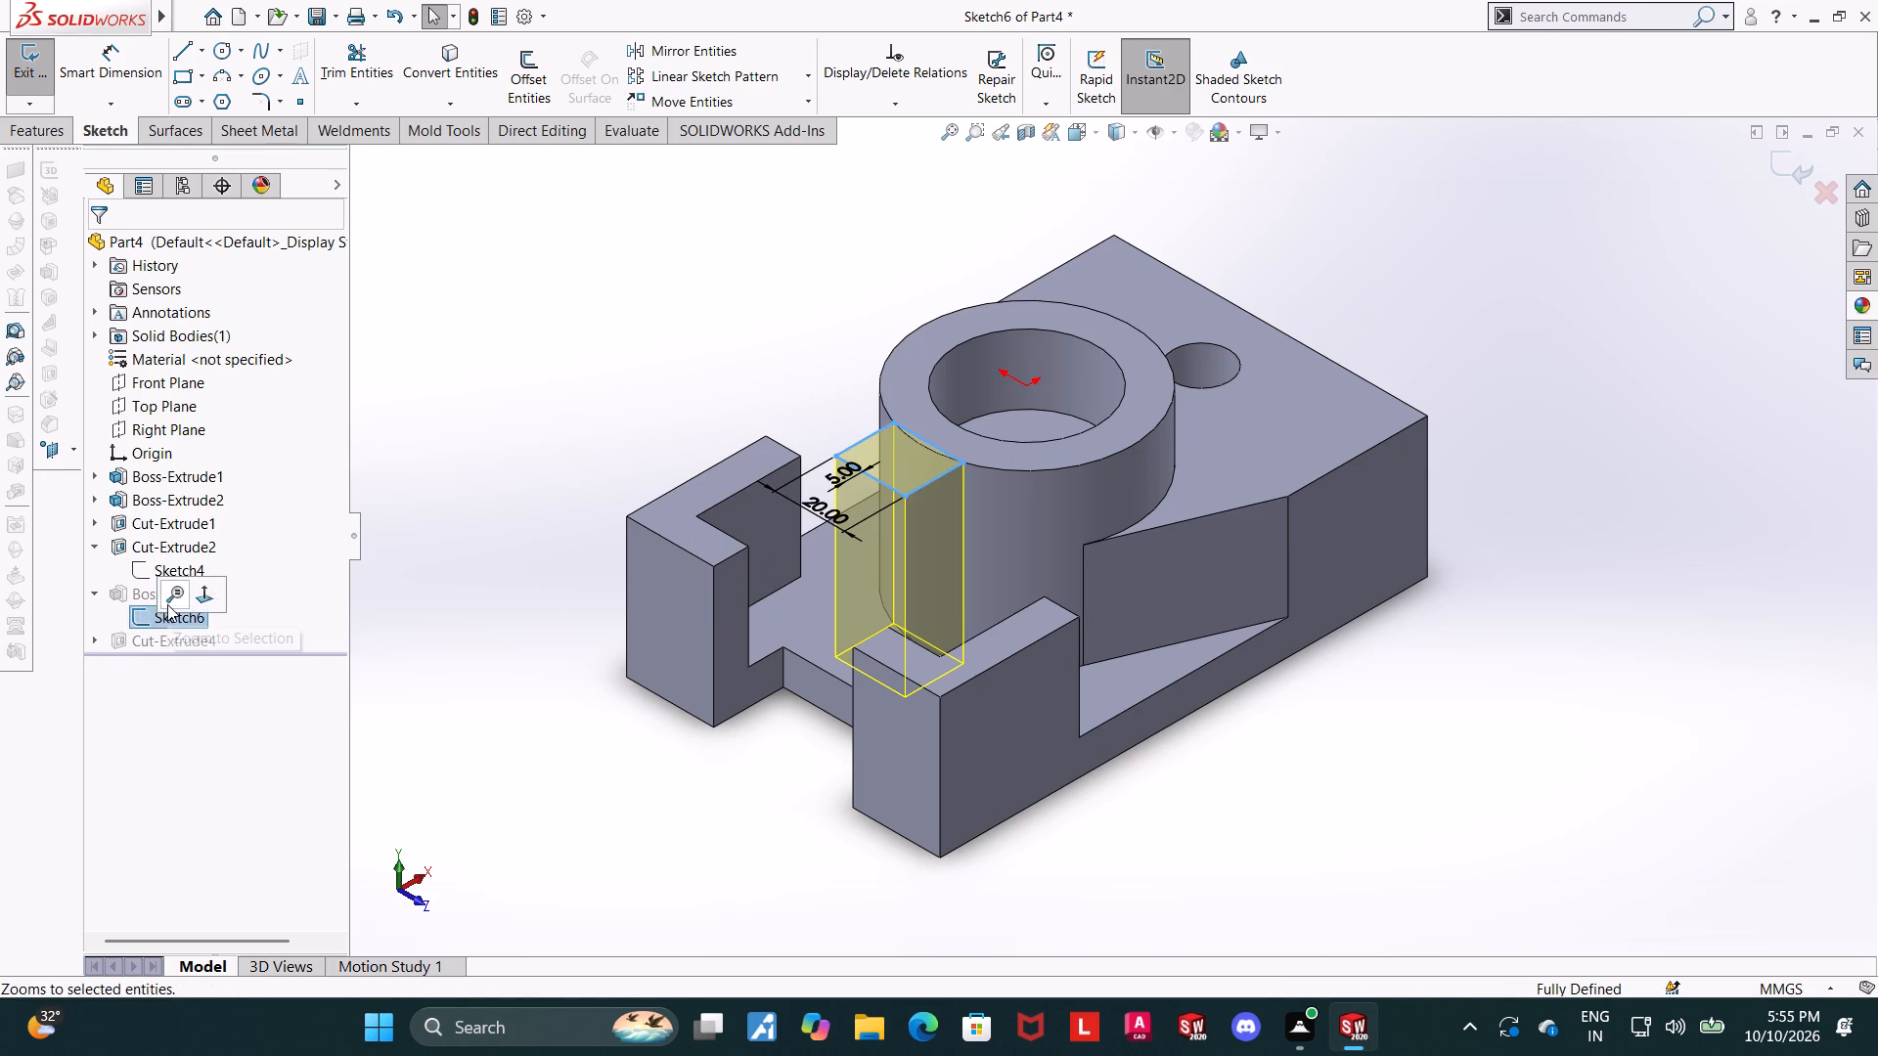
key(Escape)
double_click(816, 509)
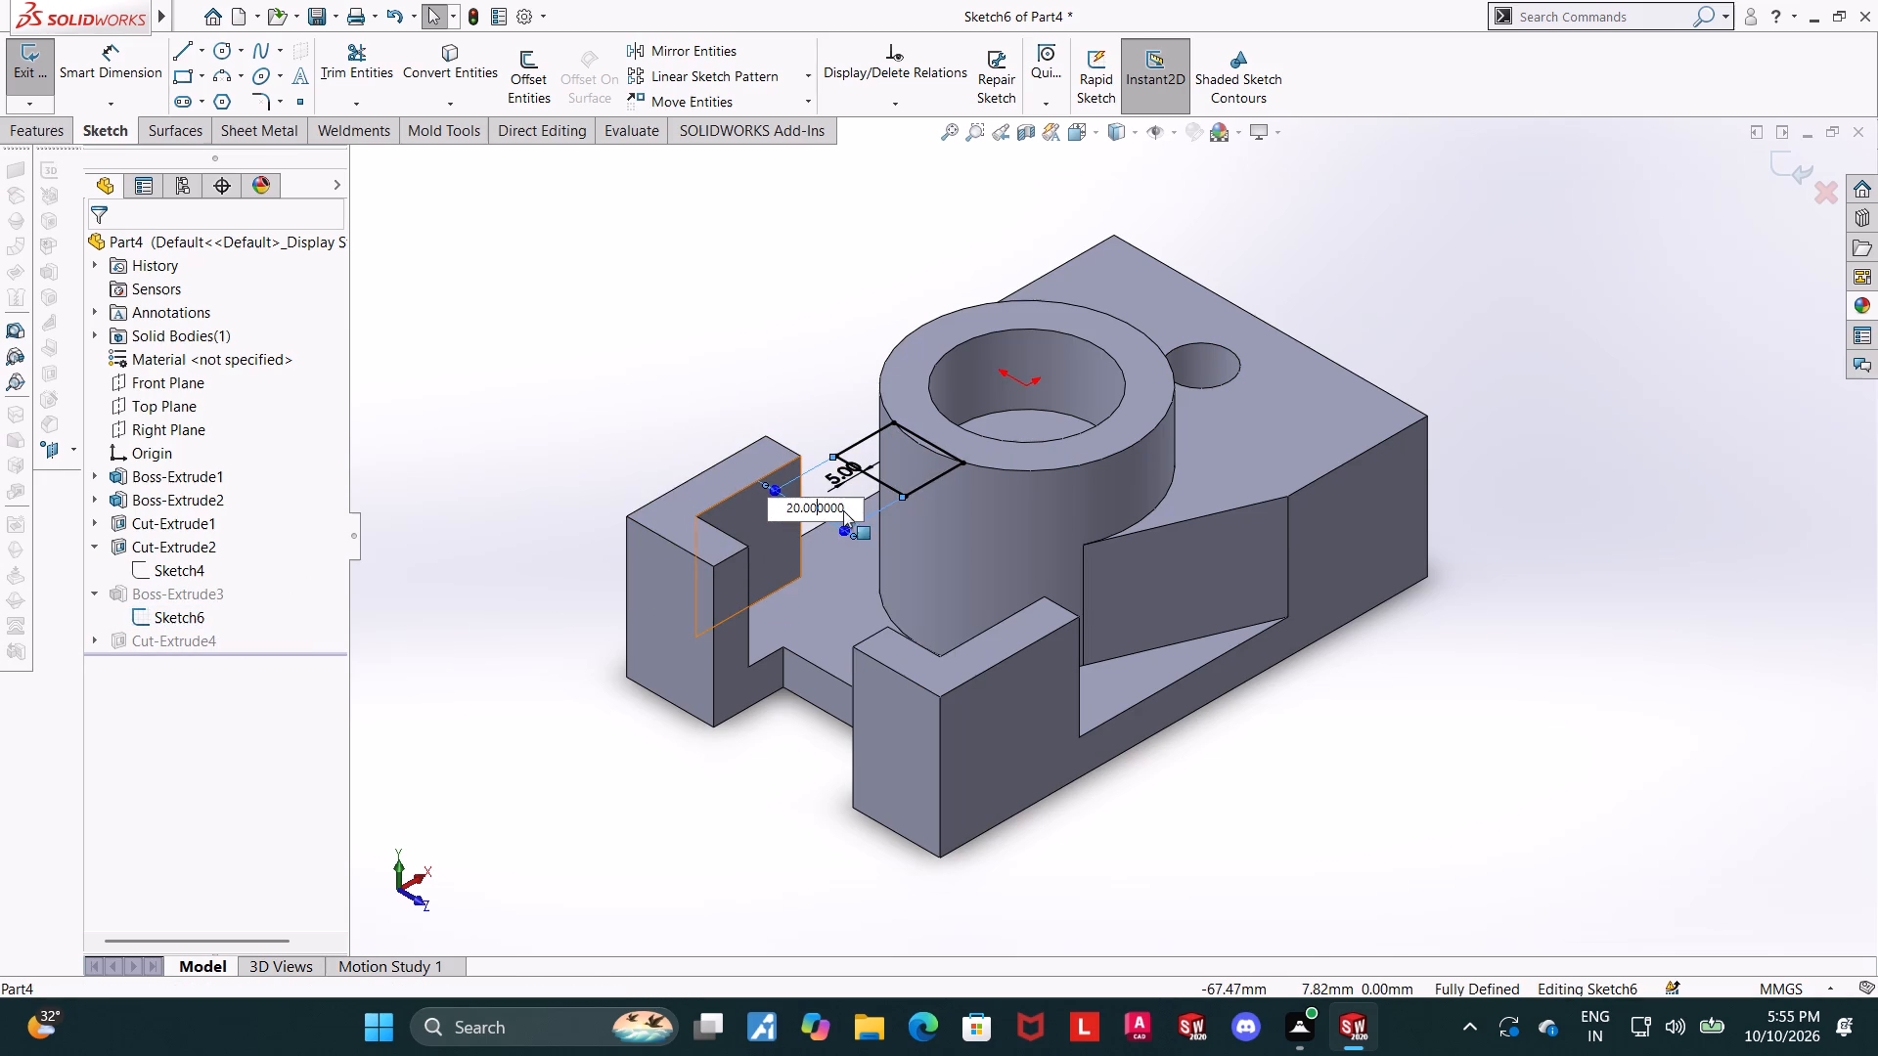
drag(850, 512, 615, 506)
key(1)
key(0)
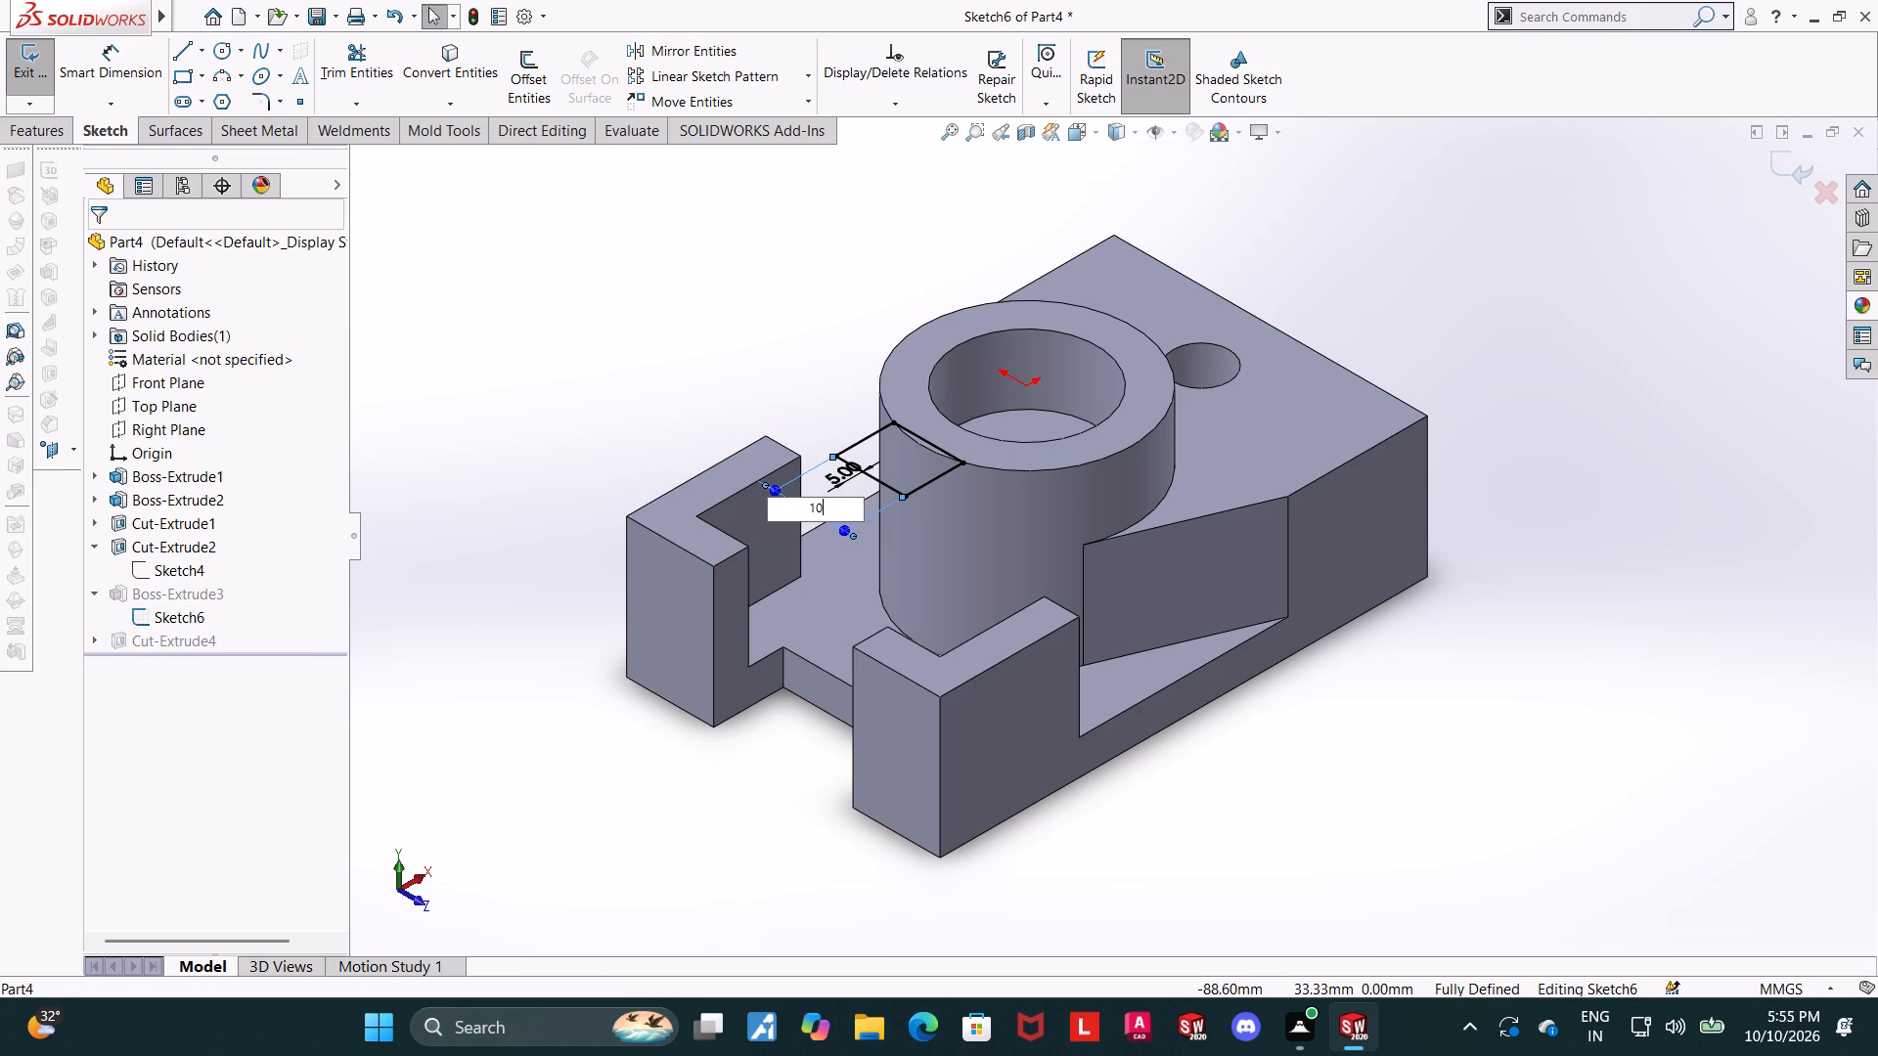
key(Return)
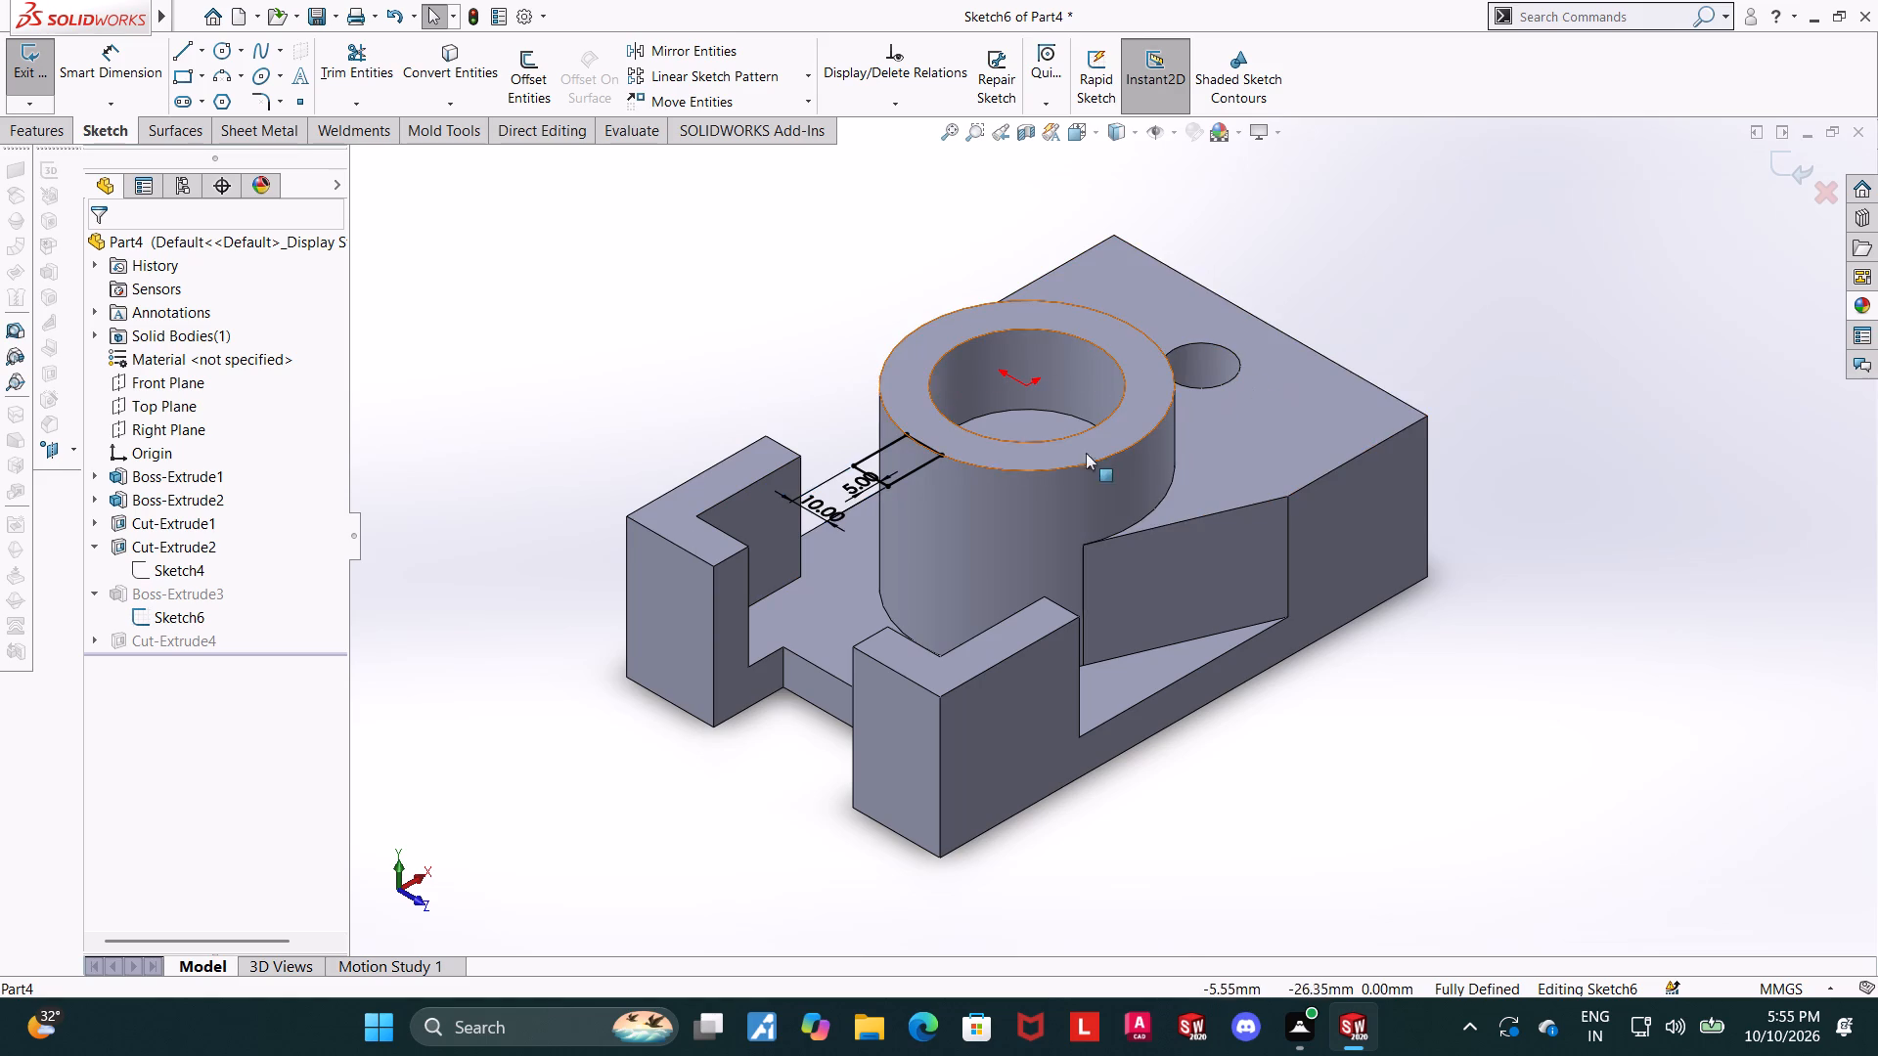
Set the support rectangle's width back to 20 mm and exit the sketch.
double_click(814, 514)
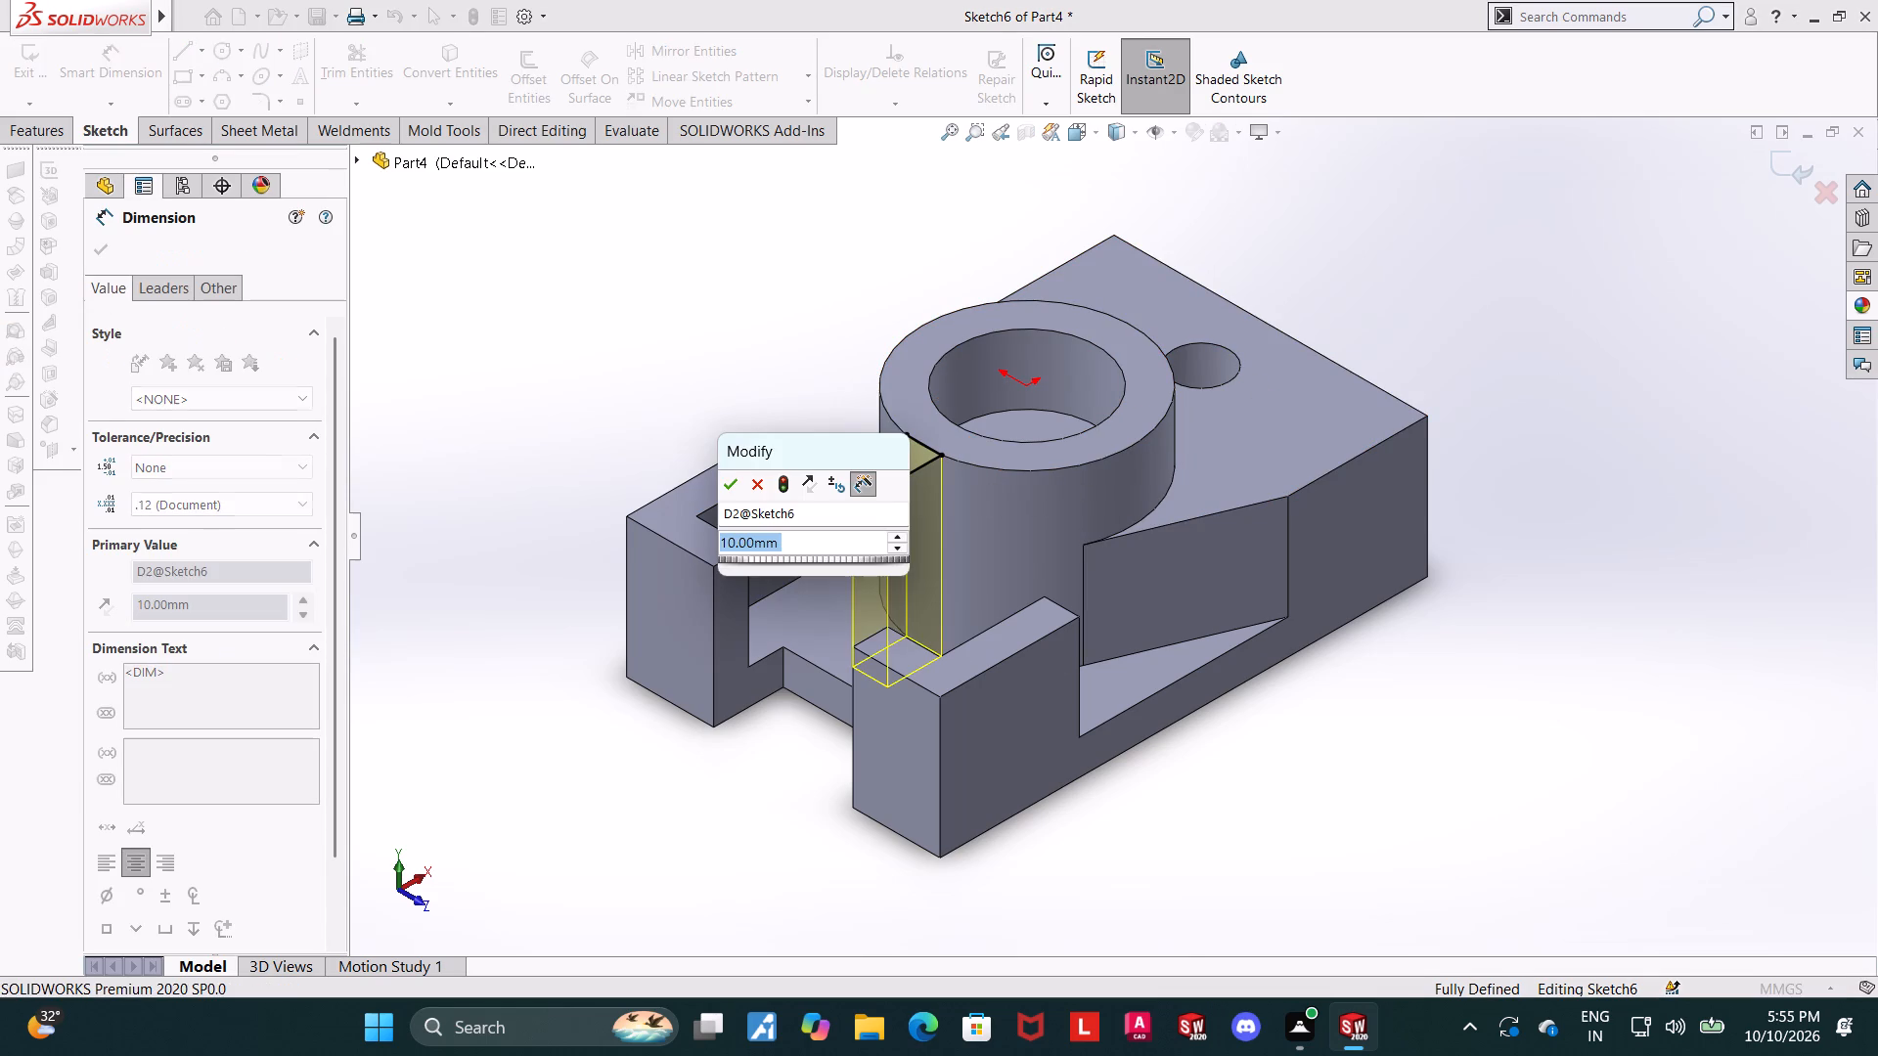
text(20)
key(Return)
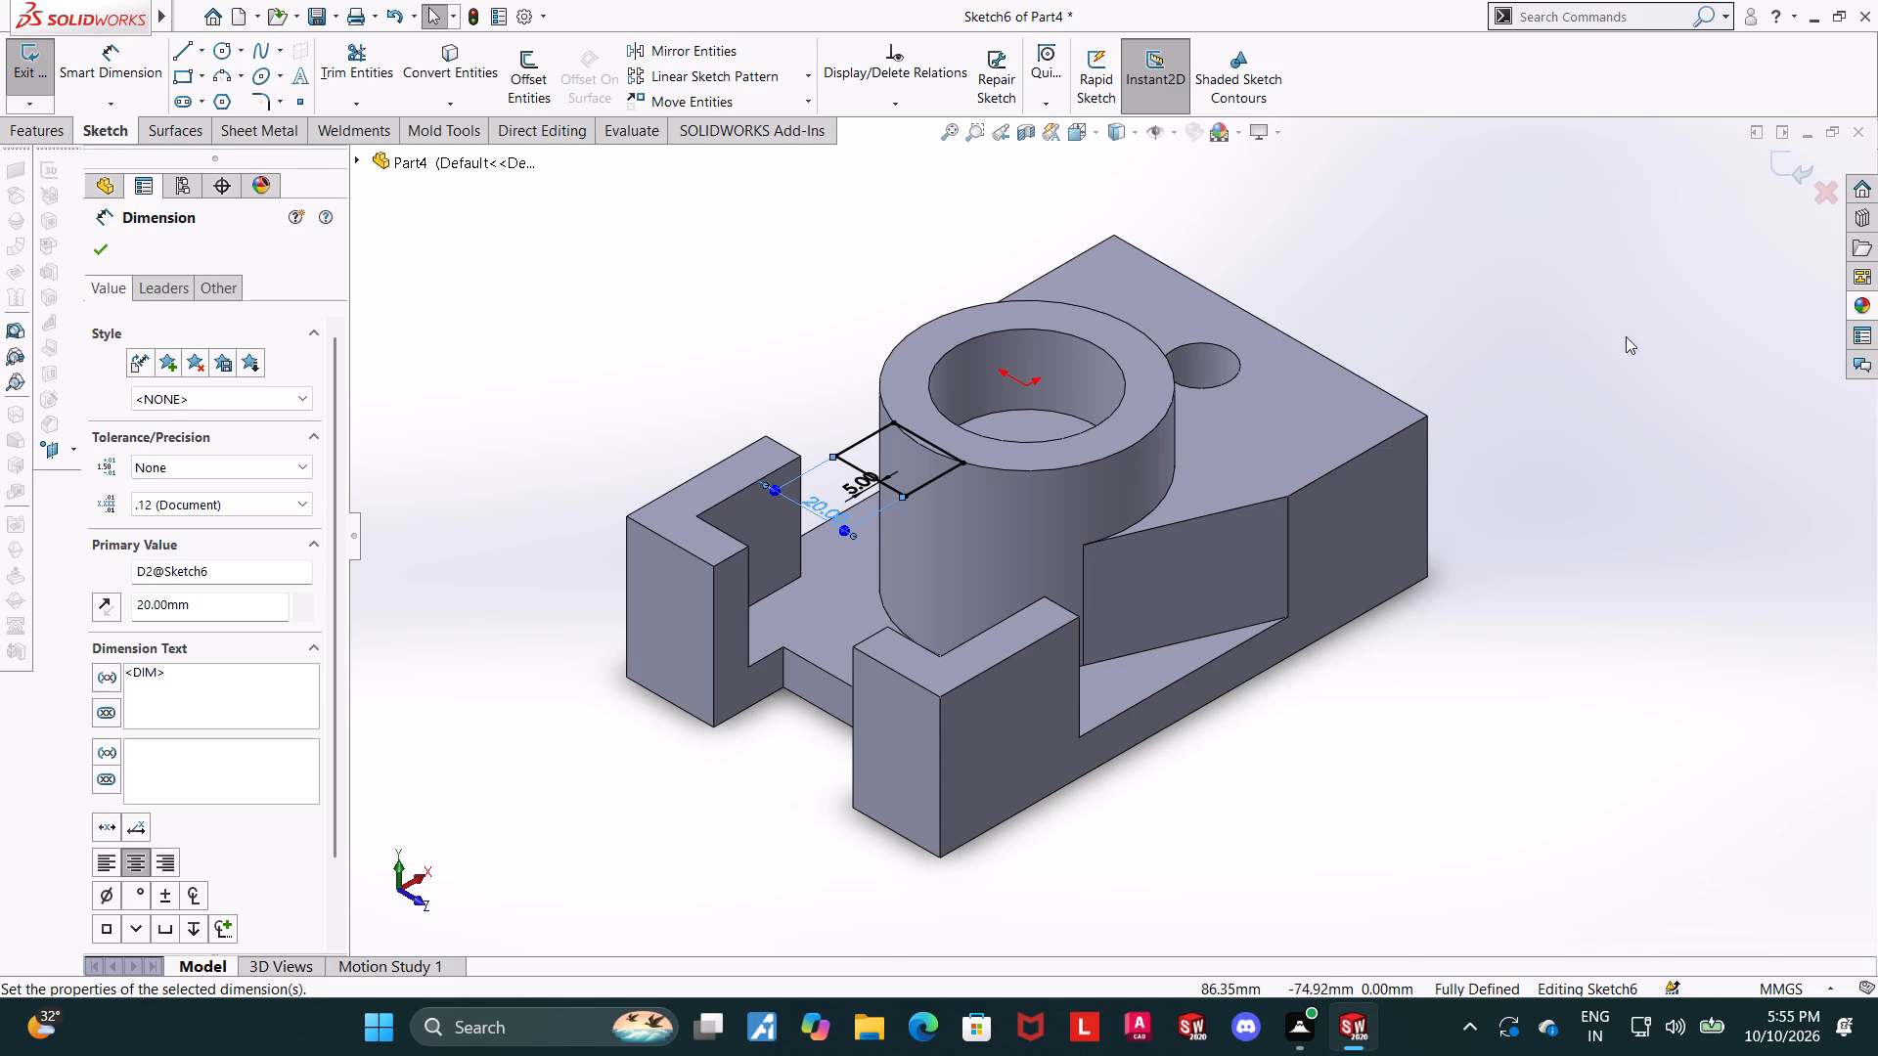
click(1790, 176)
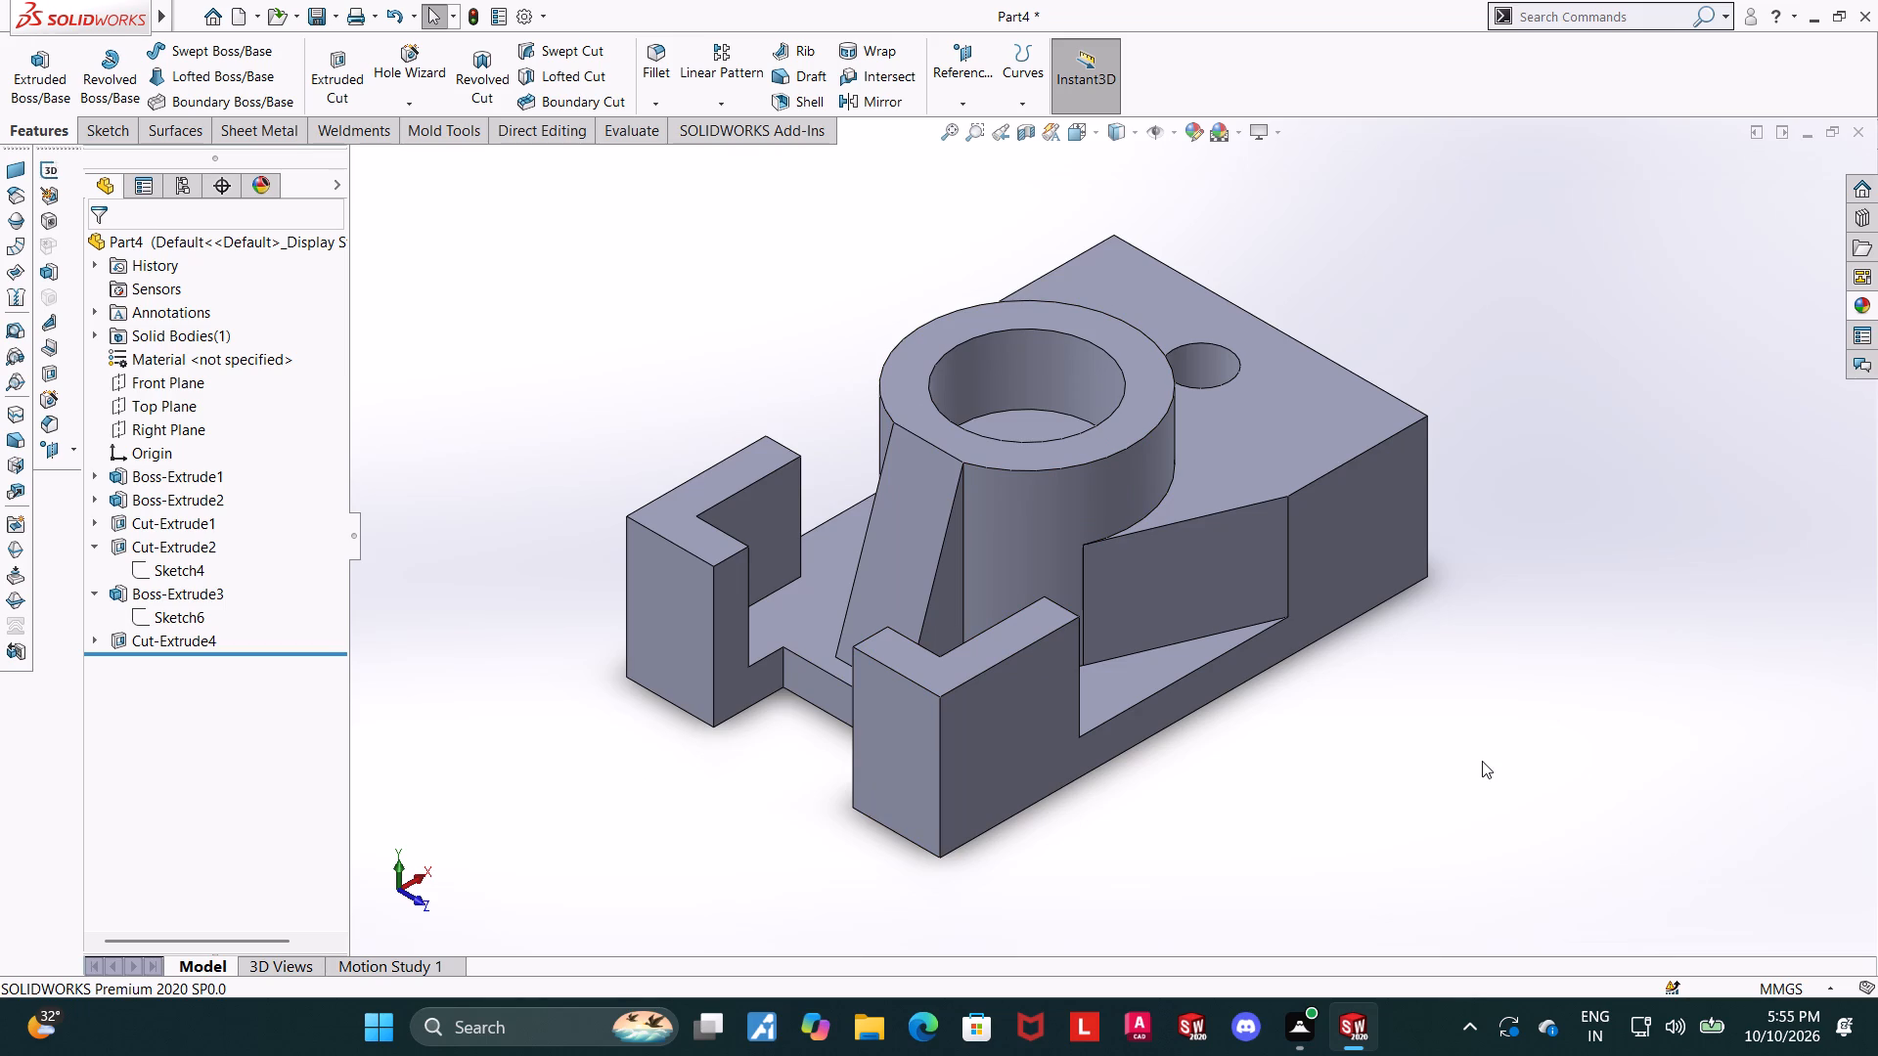
Examine the sloped support and its junction with the ring boss from several angles.
scroll(976, 422, down, 2)
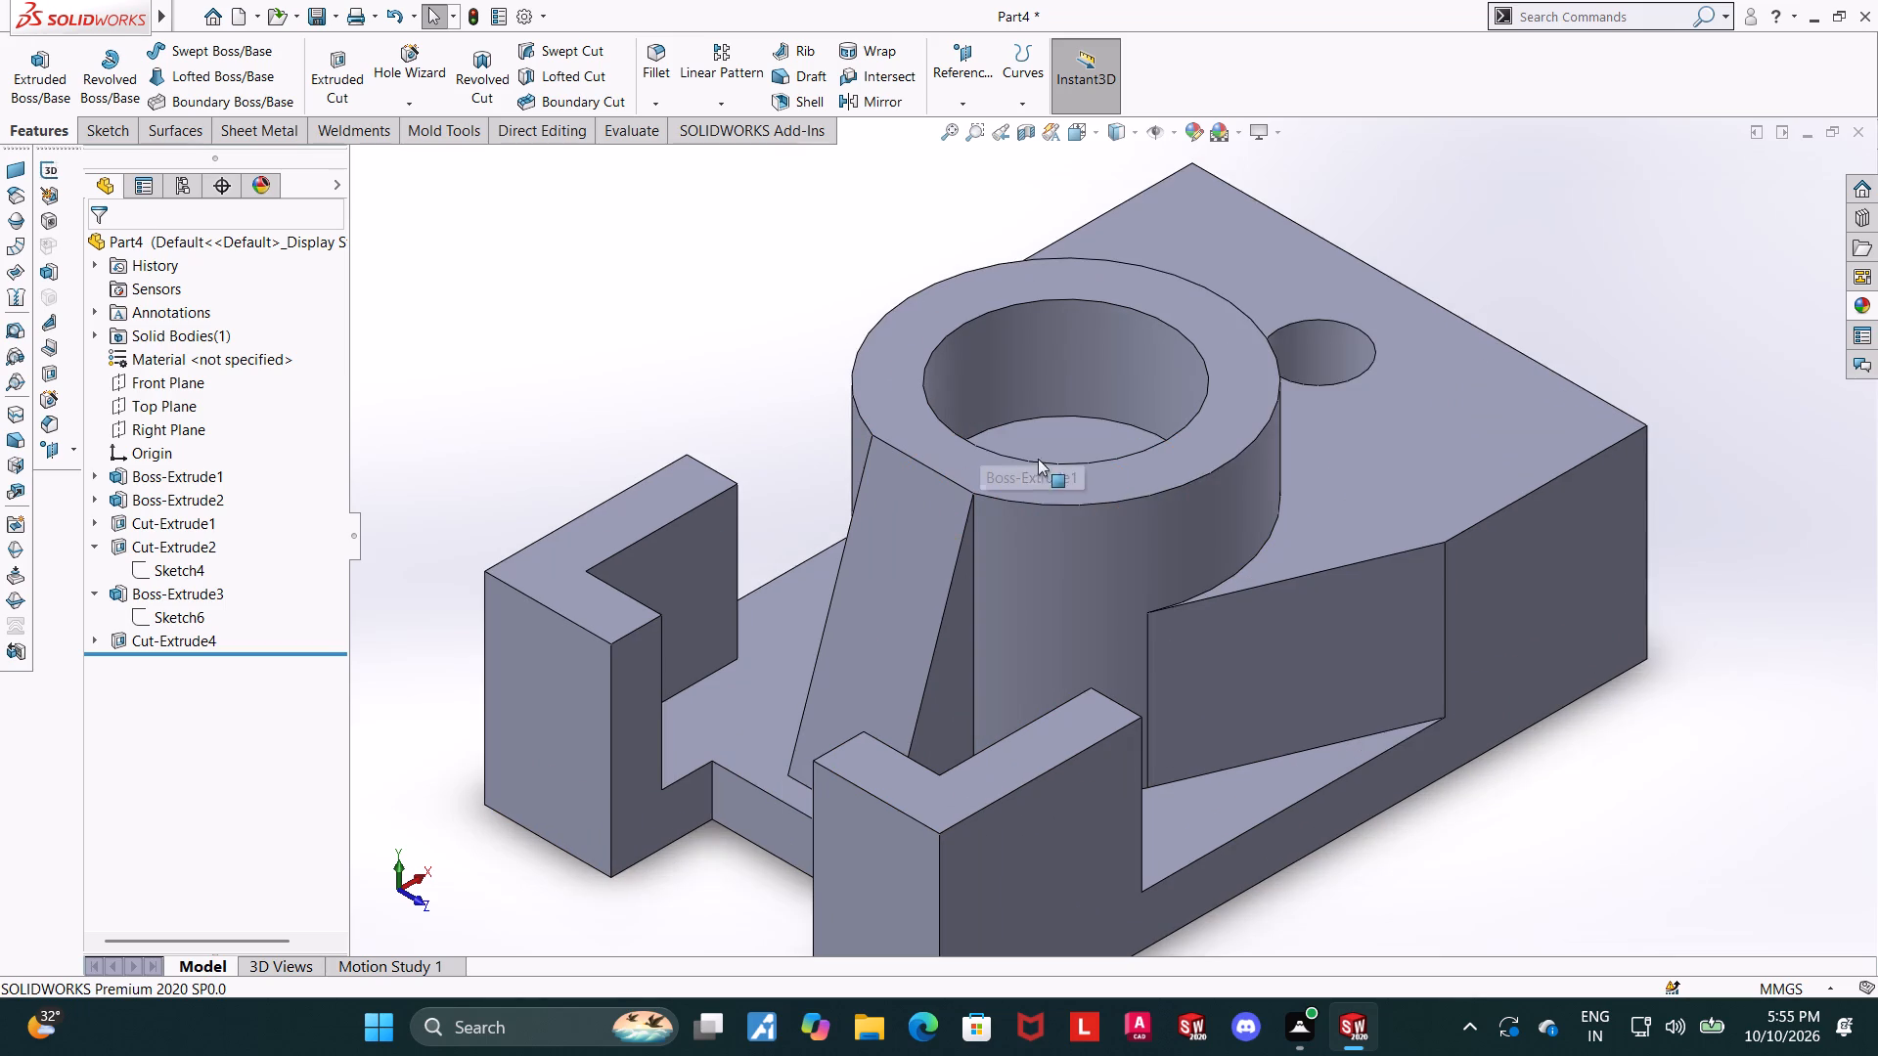
scroll(1033, 482, down, 4)
middle_drag(1019, 471, 919, 489)
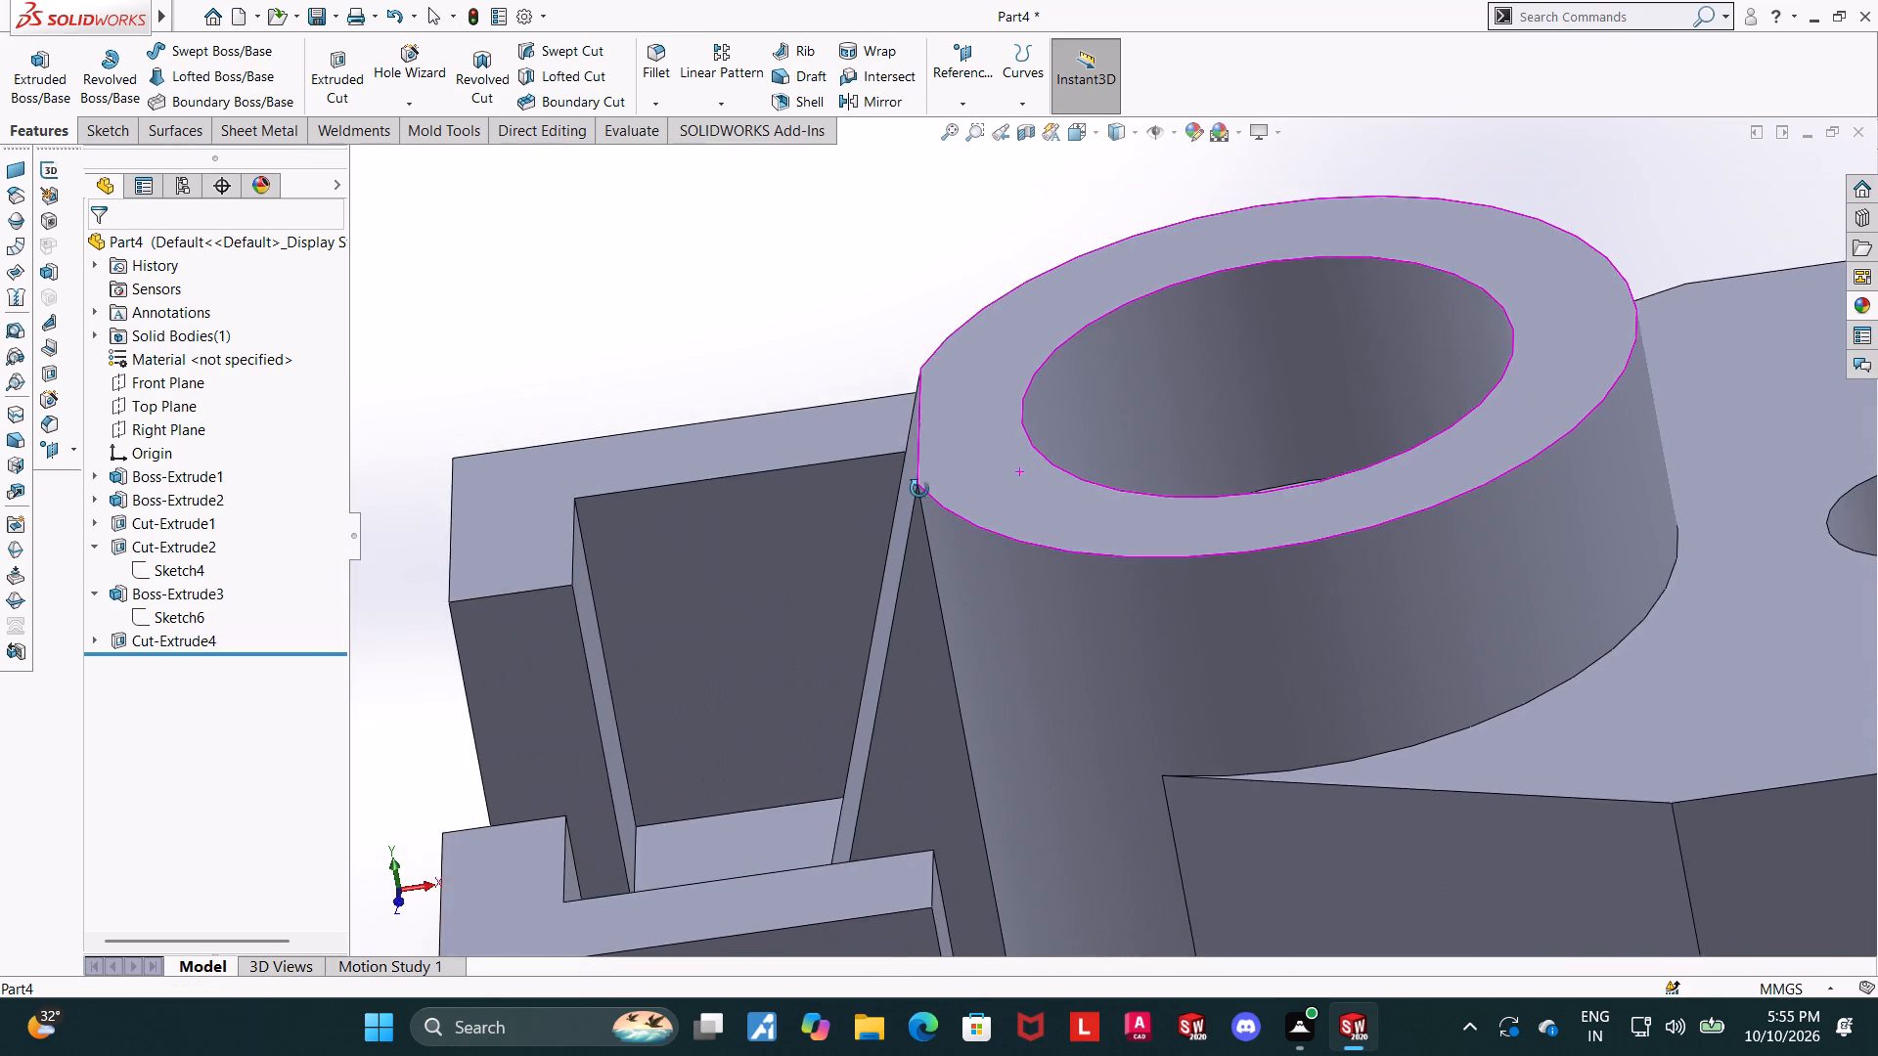
middle_drag(919, 489, 934, 476)
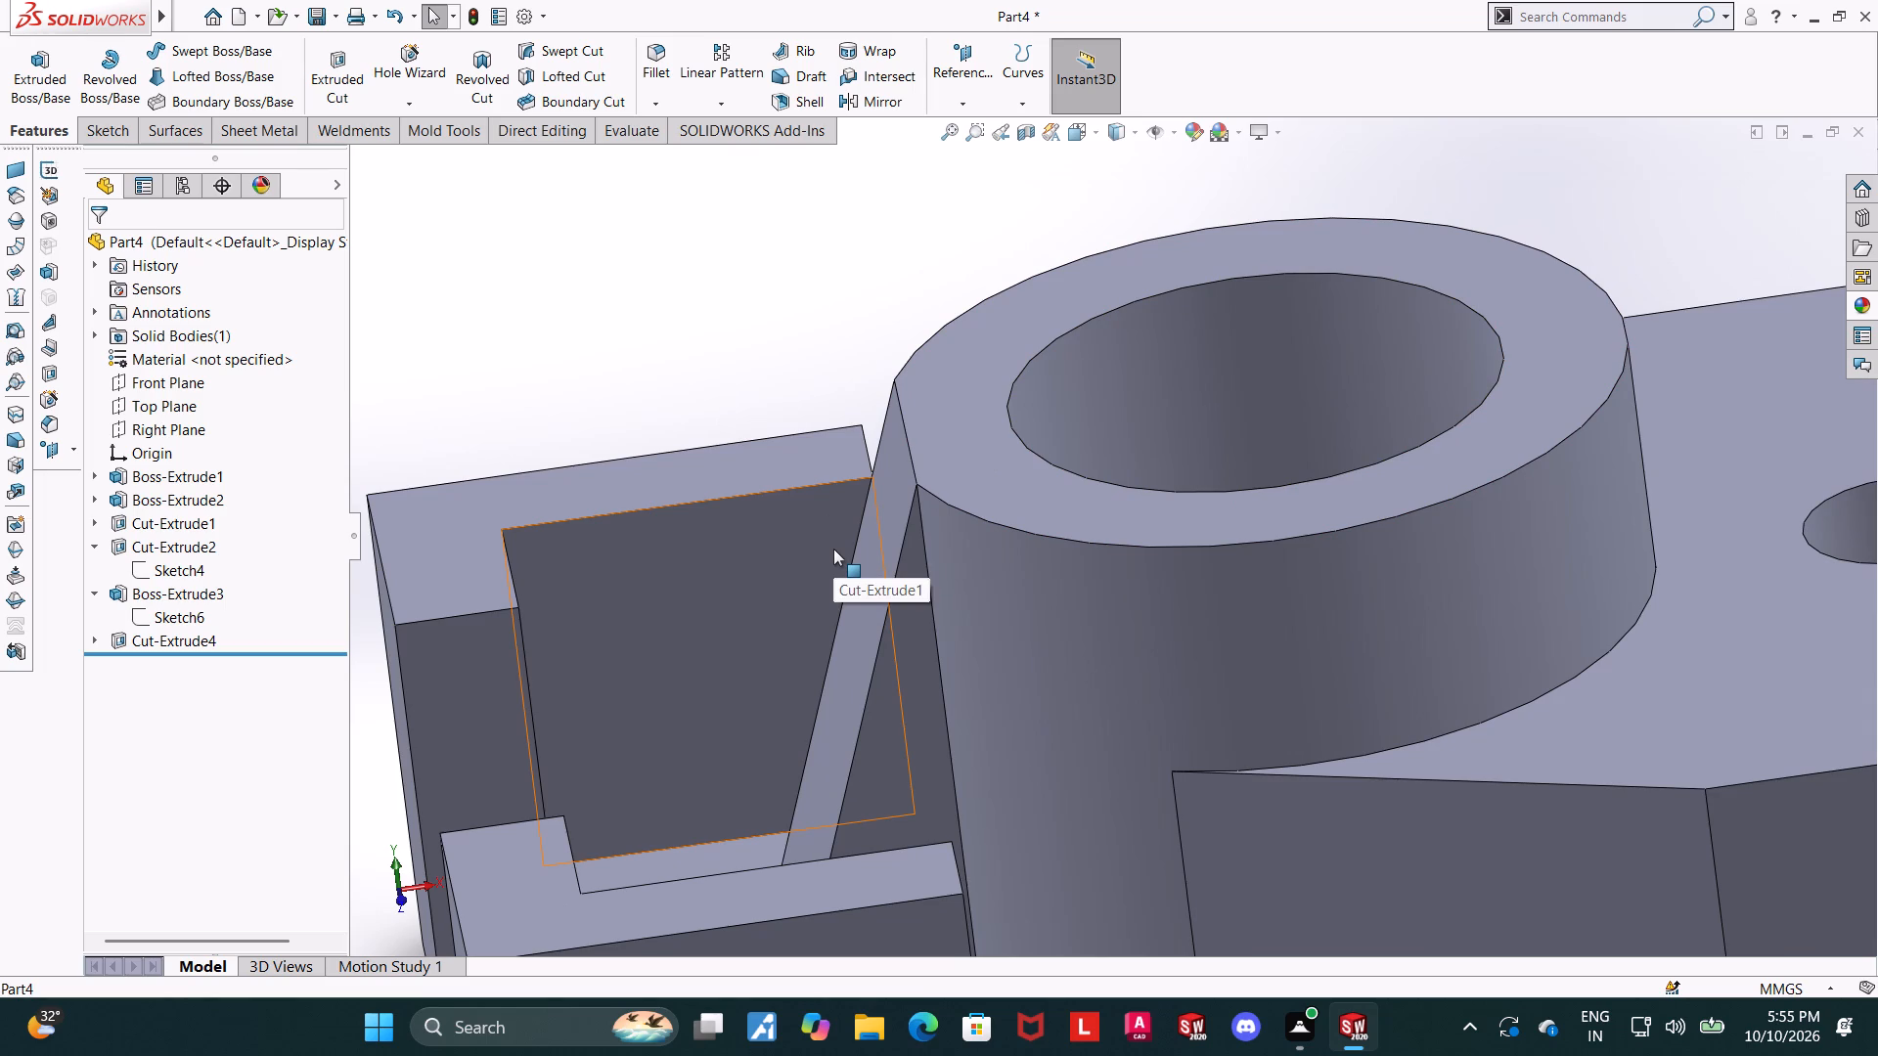
middle_drag(906, 532, 856, 515)
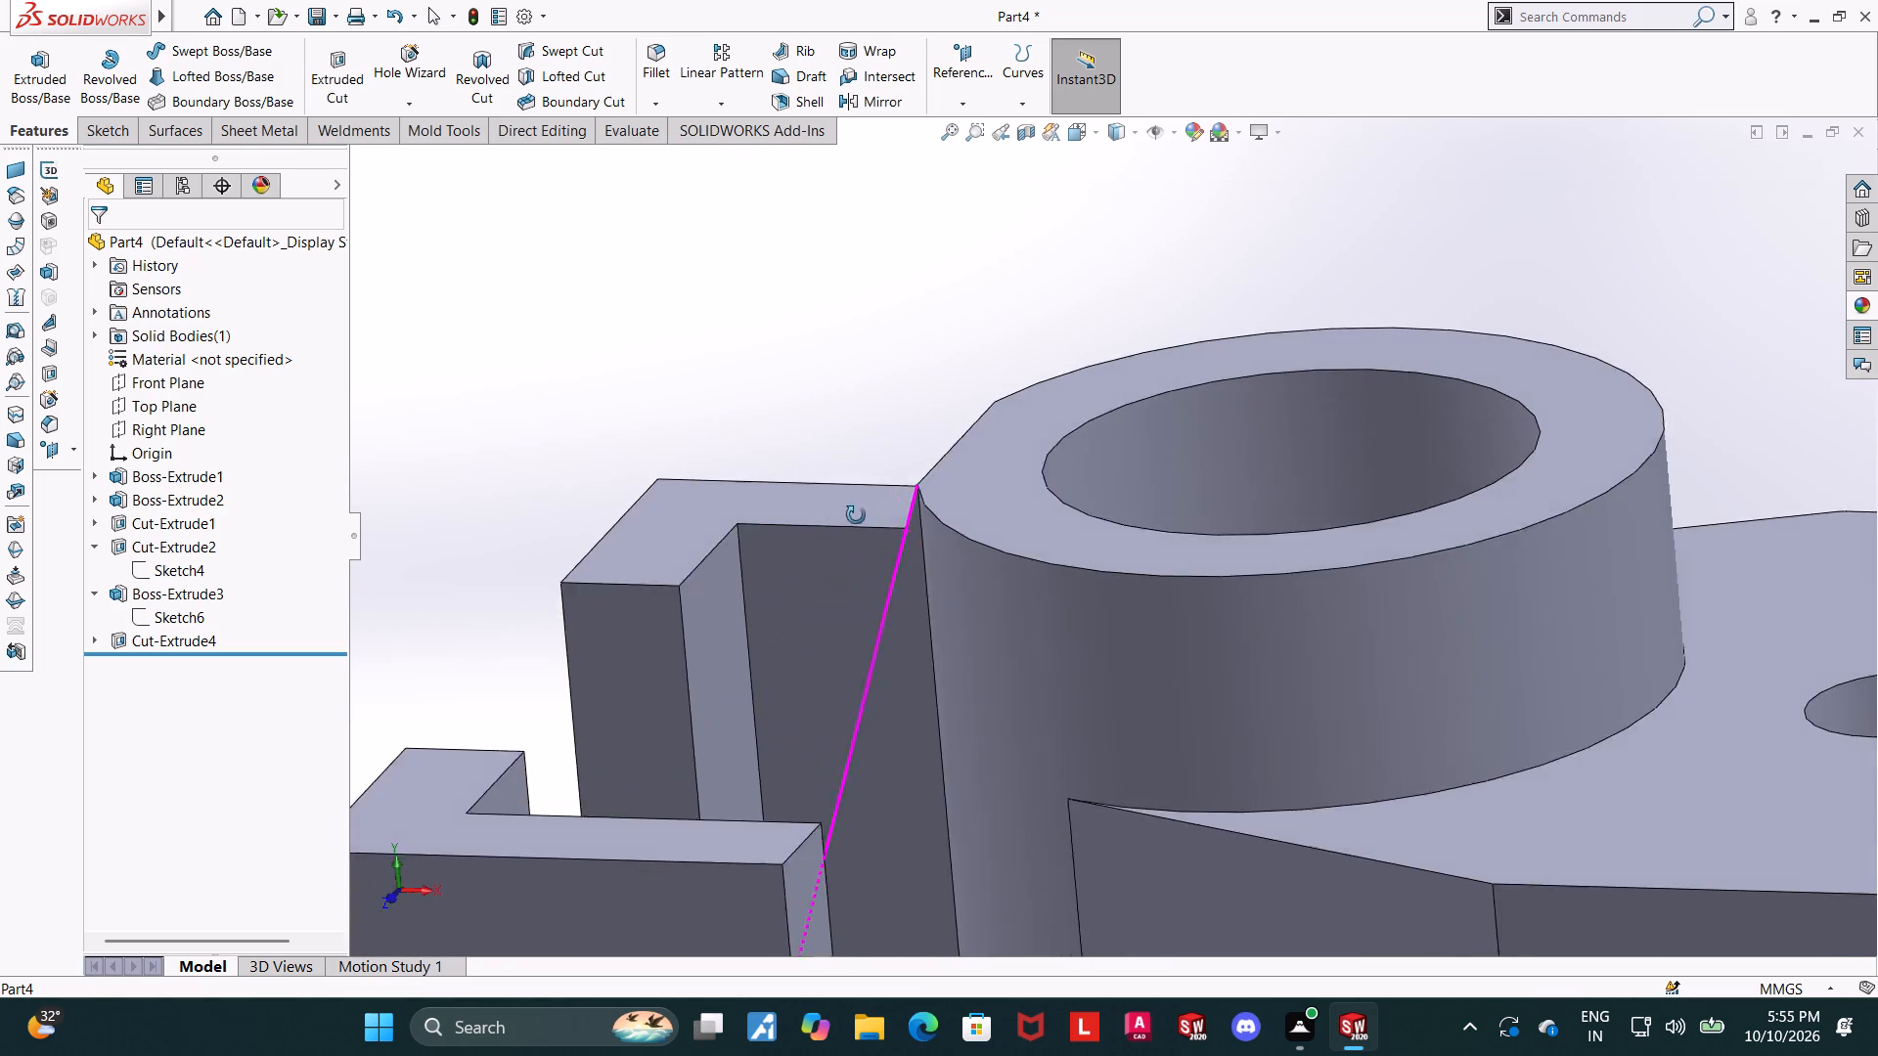
middle_drag(856, 515, 890, 584)
scroll(813, 683, up, 2)
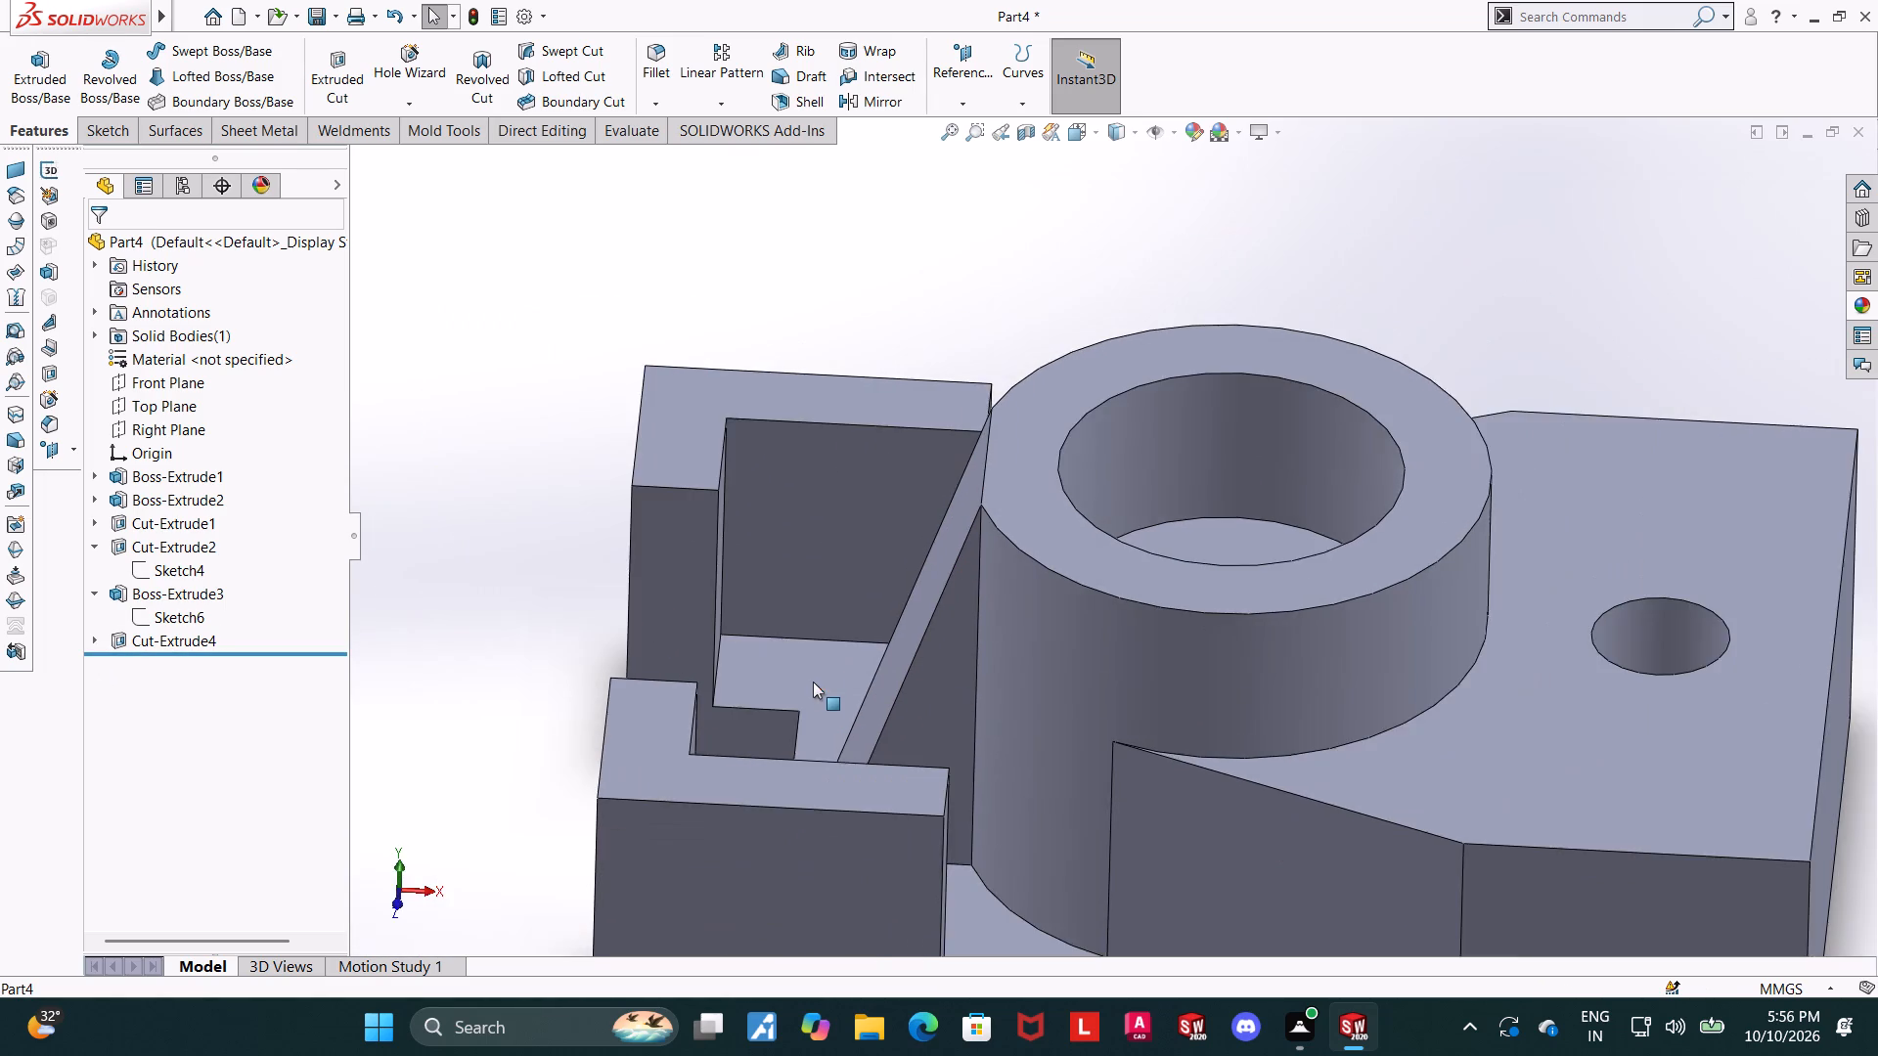
middle_drag(811, 628, 826, 532)
scroll(1084, 564, up, 2)
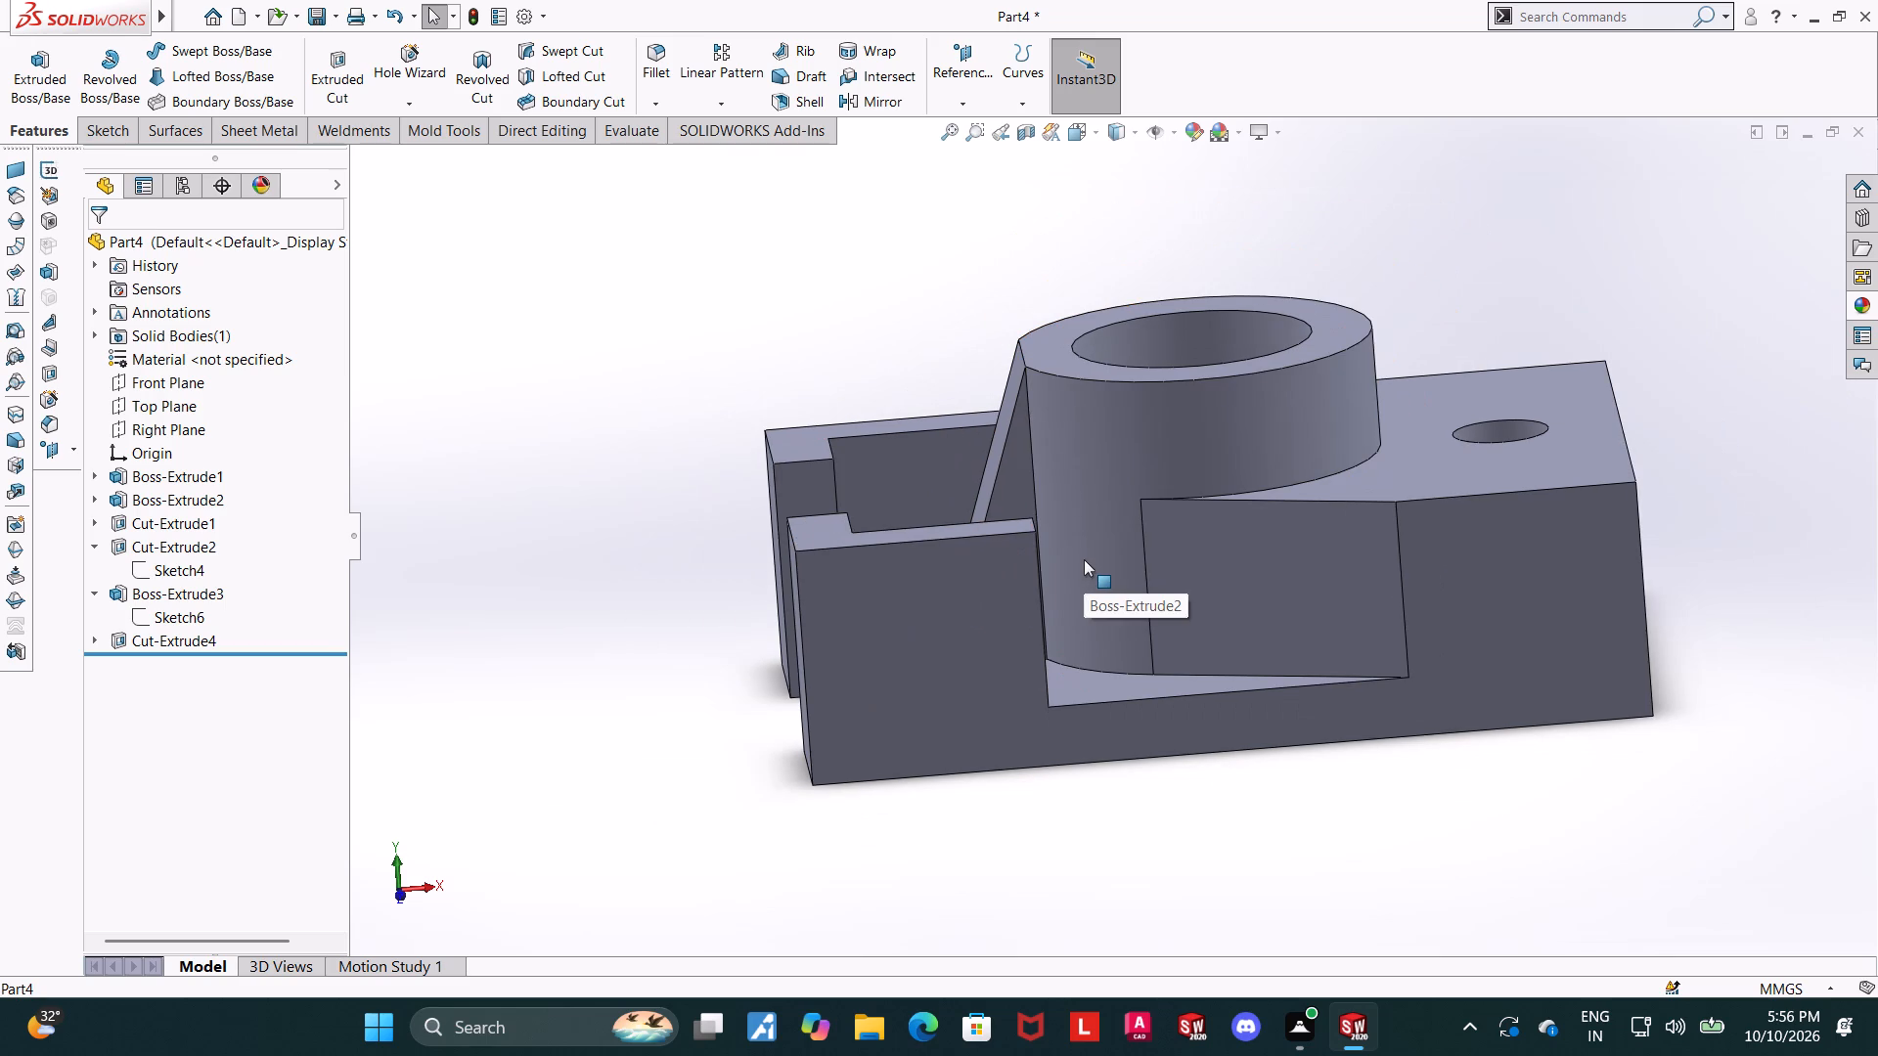
scroll(1126, 585, up, 2)
scroll(1261, 352, up, 1)
middle_drag(1263, 352, 1265, 380)
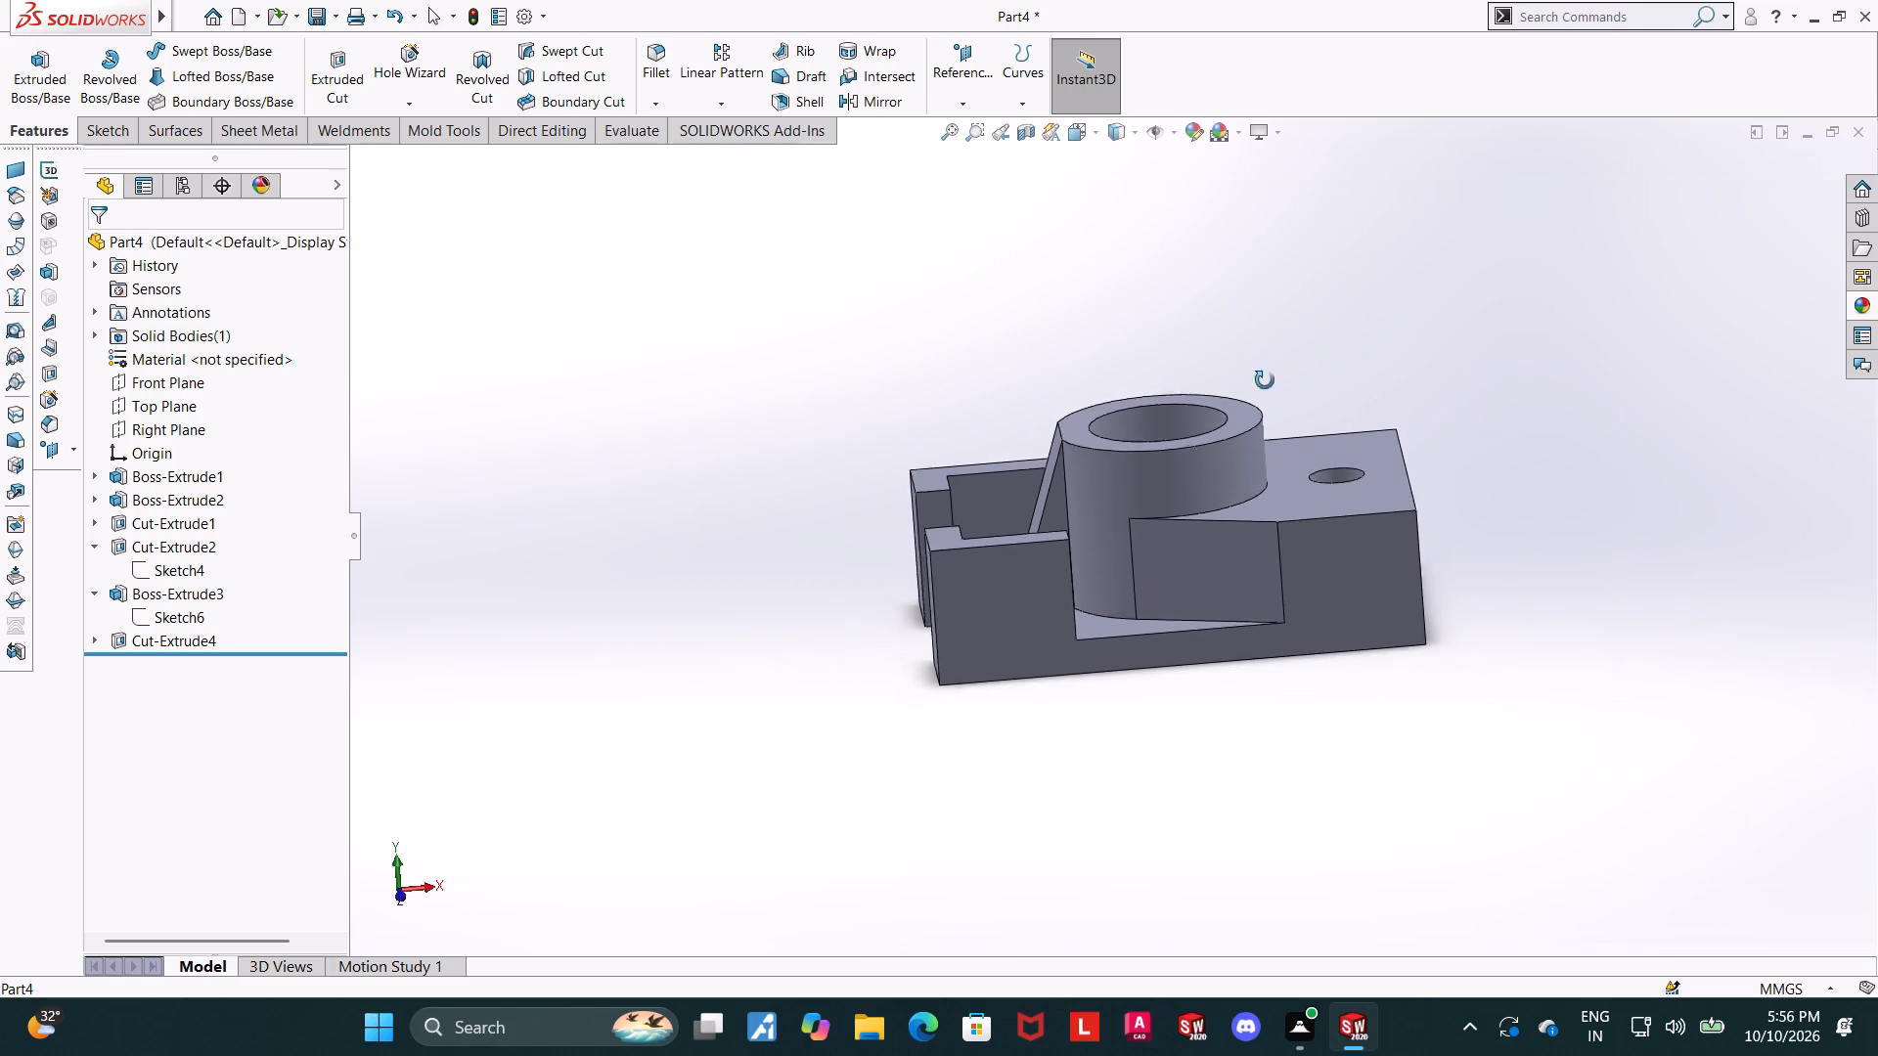
middle_drag(1265, 380, 1278, 502)
scroll(1217, 439, down, 3)
Delete the Cut-Extrude4 feature that slopes the boss support, keeping its triangle sketch.
right_click(118, 638)
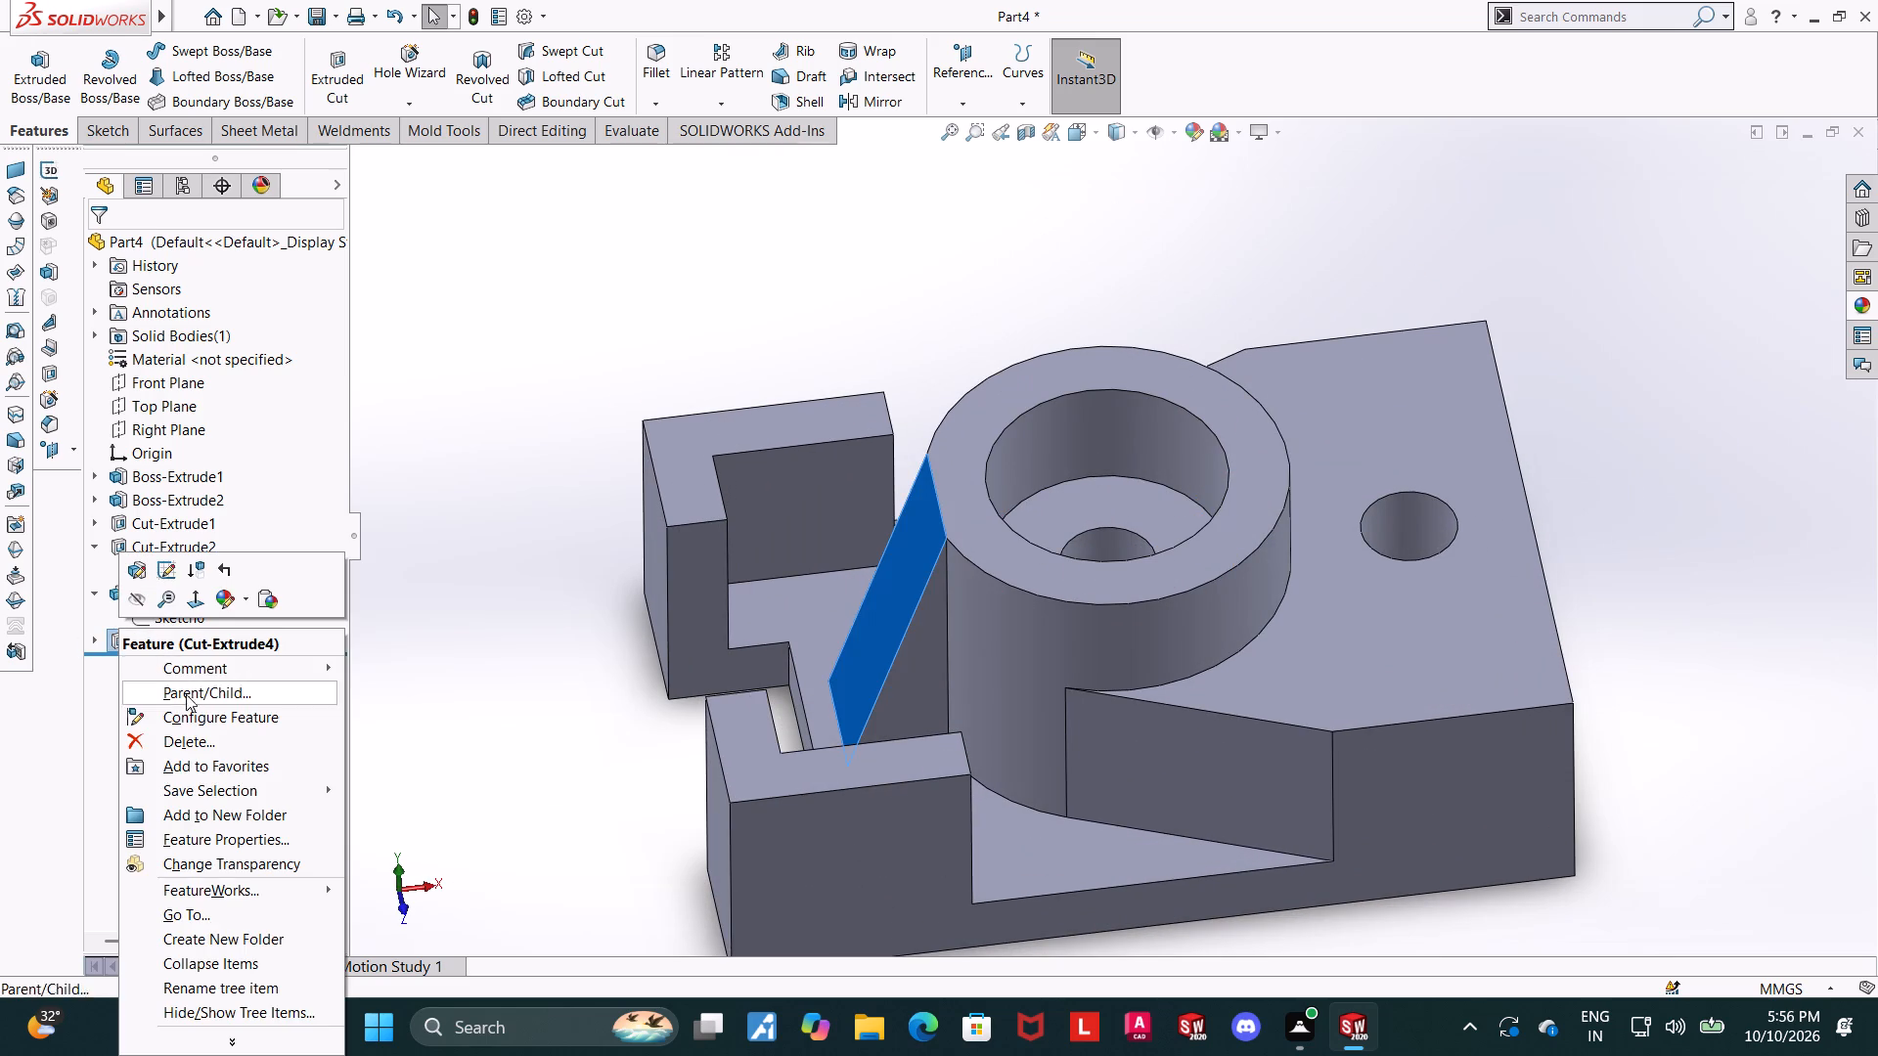
click(169, 736)
click(1117, 388)
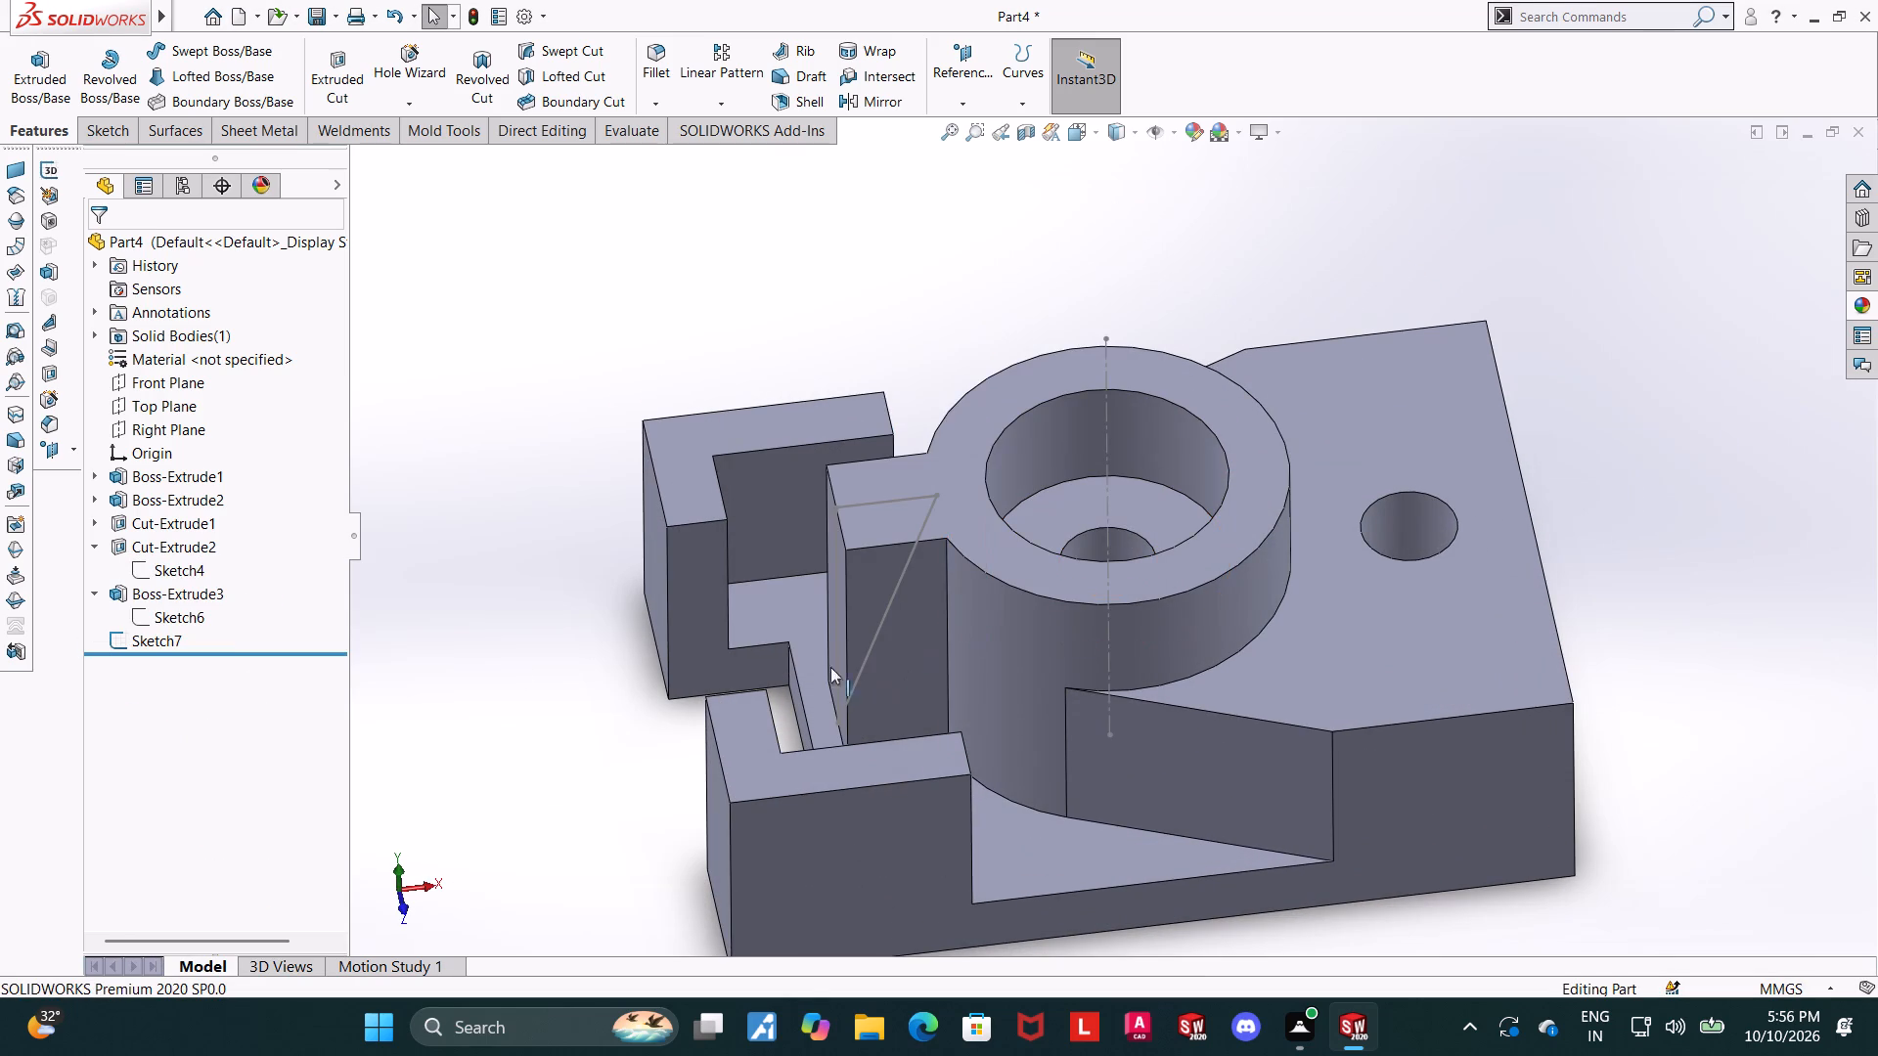
key(Escape)
key(Escape)
Examine the uncut boss support and the triangle sketch beside the ring boss from several angles.
scroll(629, 658, up, 2)
scroll(1051, 524, down, 1)
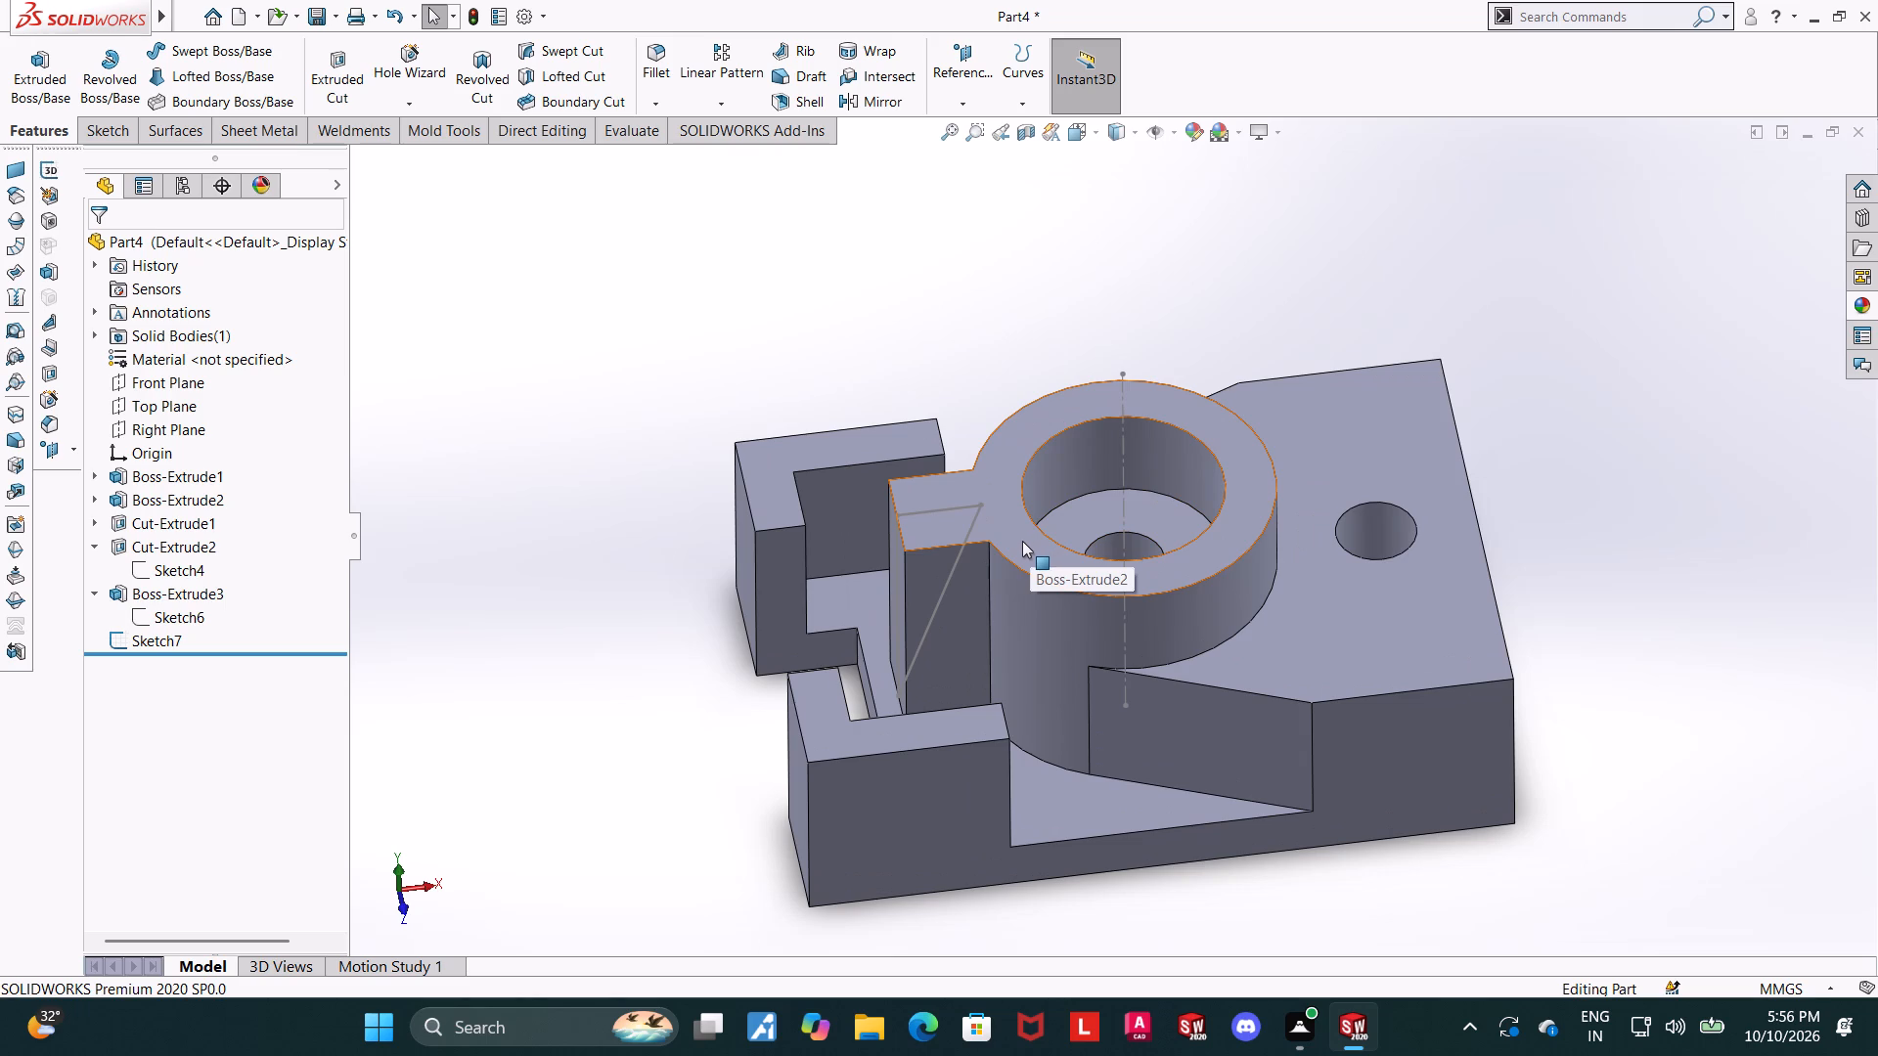
scroll(1185, 536, down, 2)
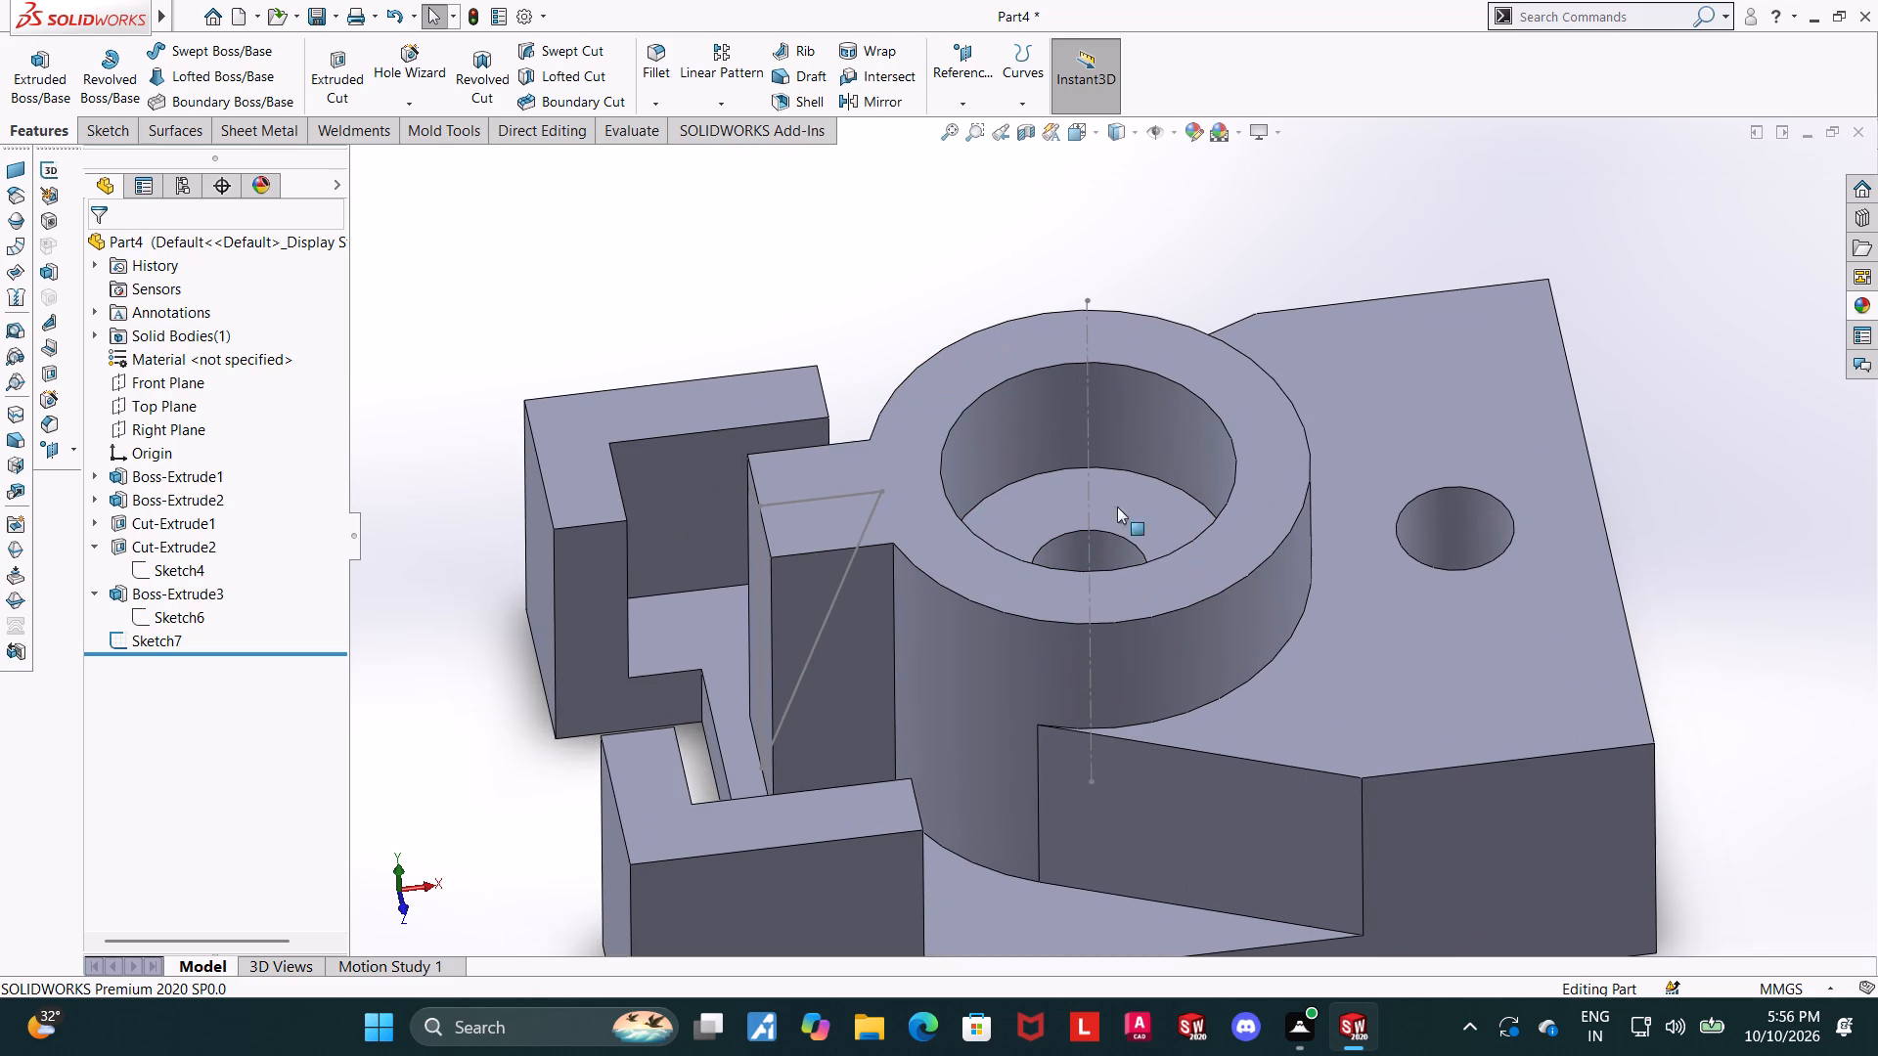
scroll(1080, 585, up, 2)
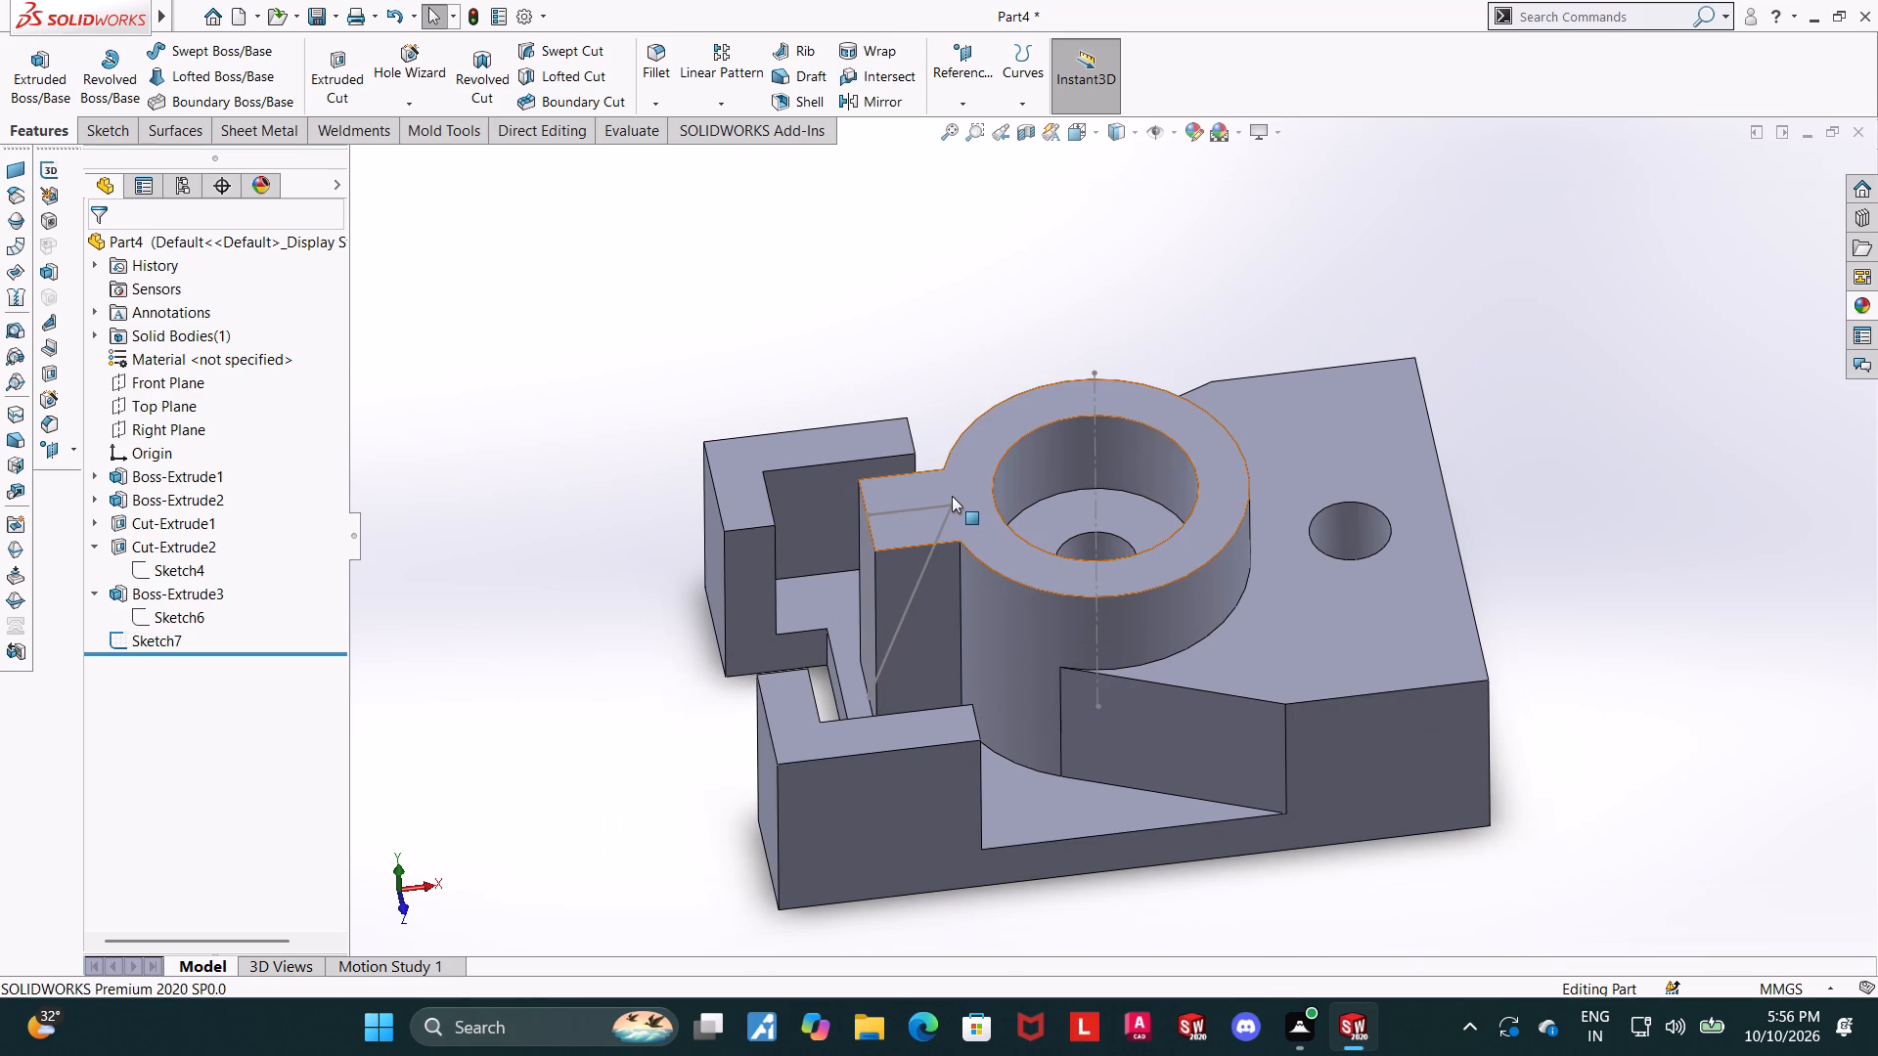
scroll(978, 593, up, 2)
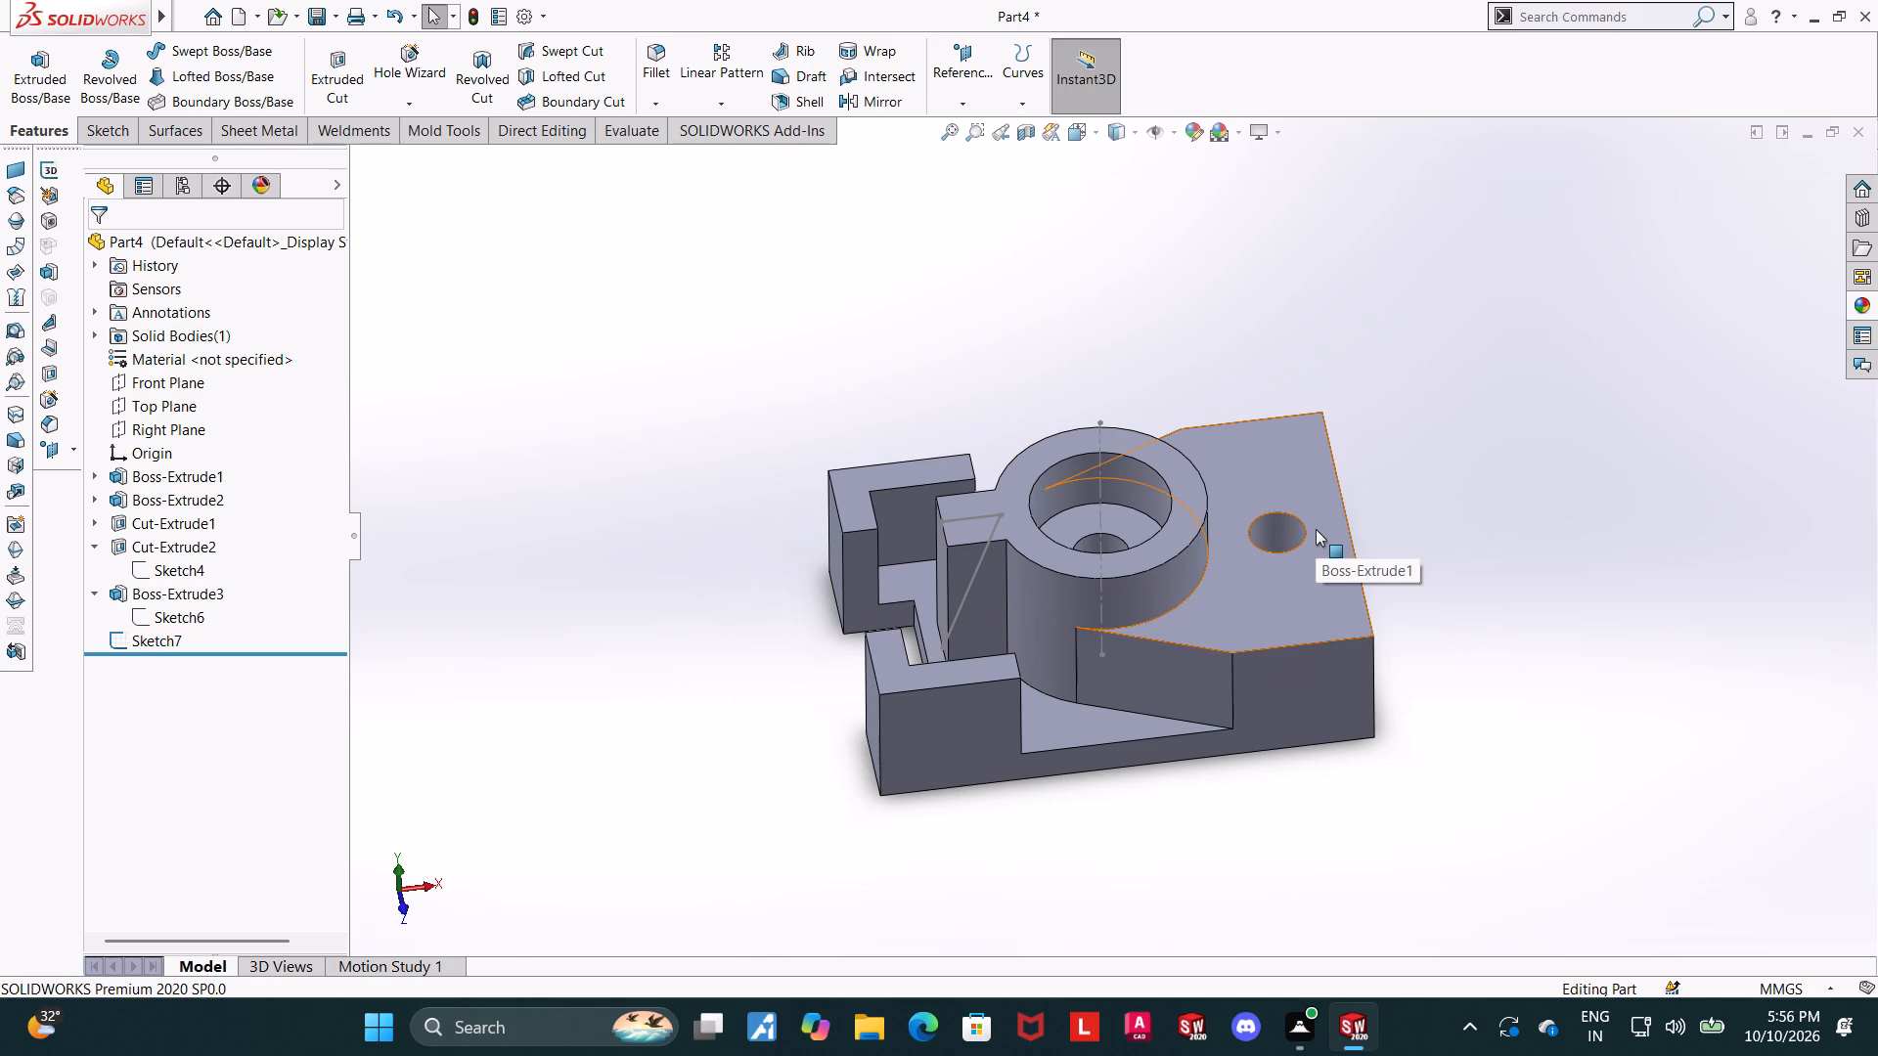
scroll(1260, 529, up, 3)
middle_drag(1086, 554, 1119, 560)
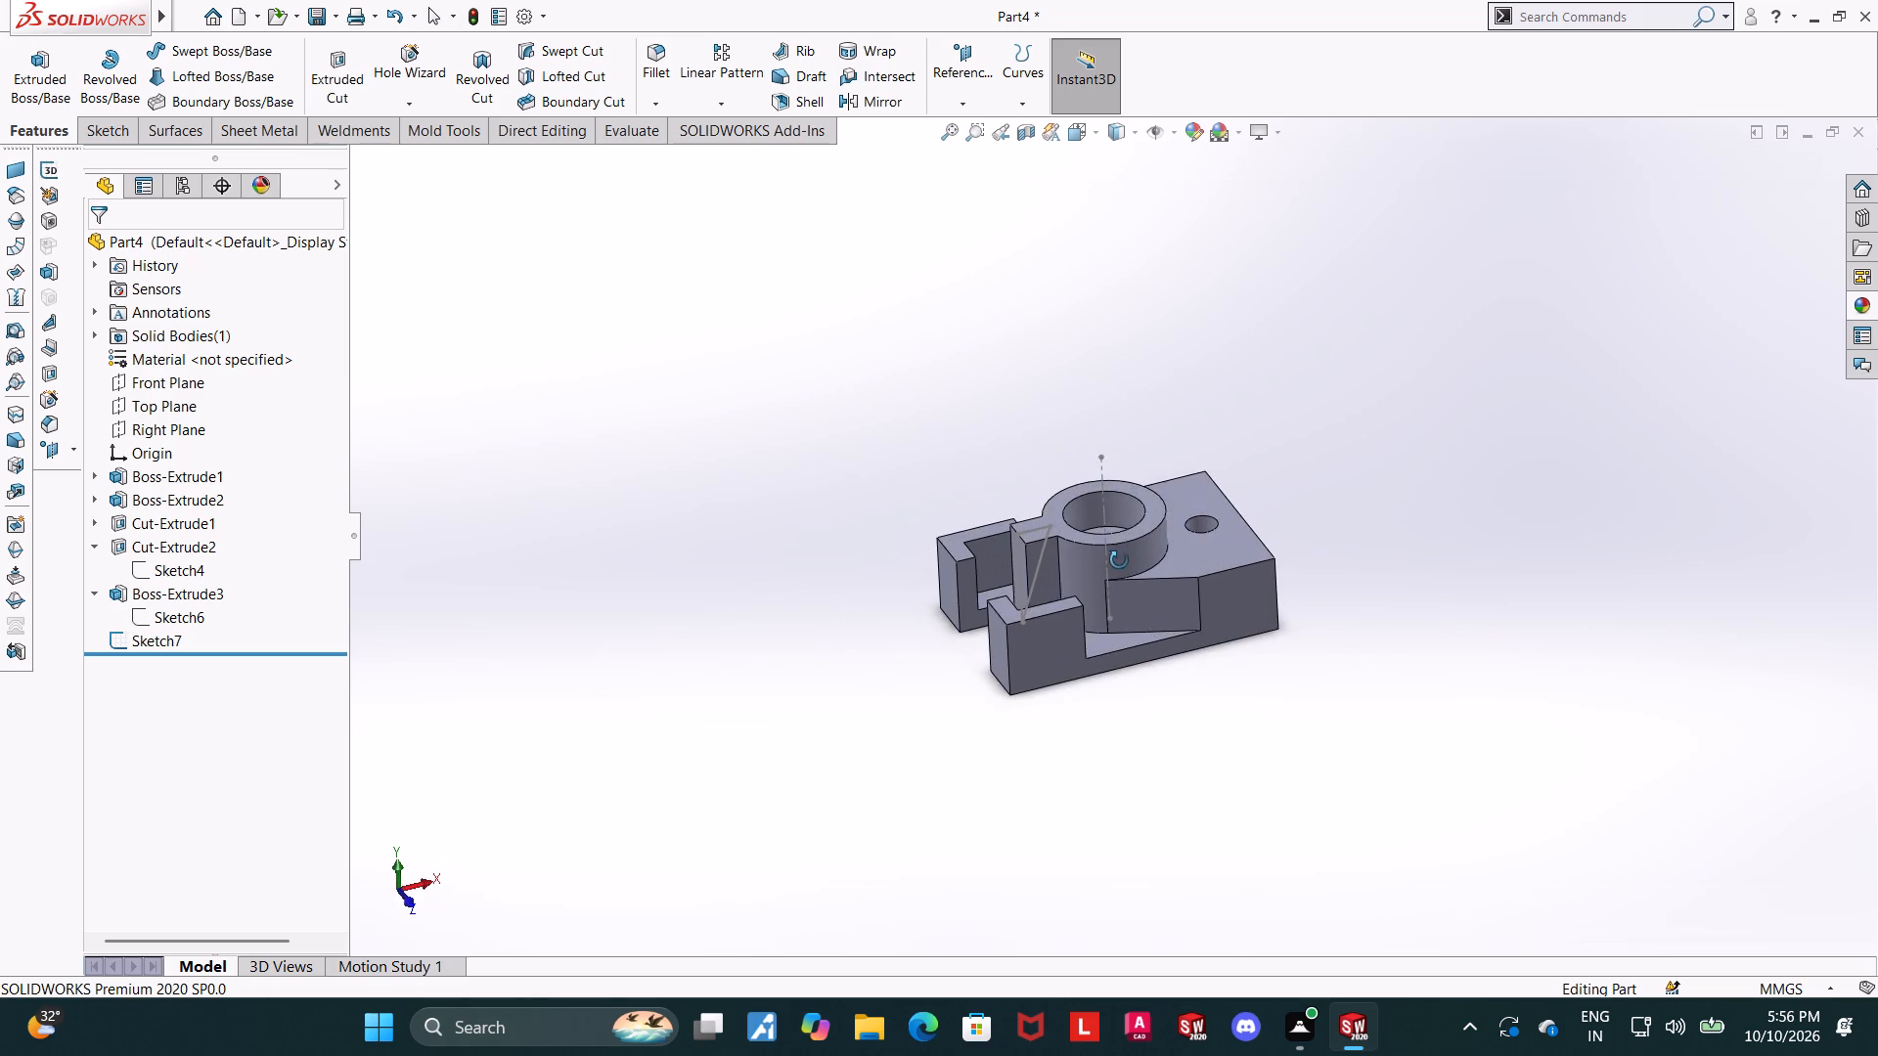
middle_drag(1119, 560, 1120, 560)
scroll(1122, 549, down, 7)
middle_drag(1122, 584, 1108, 766)
middle_drag(1021, 685, 1041, 663)
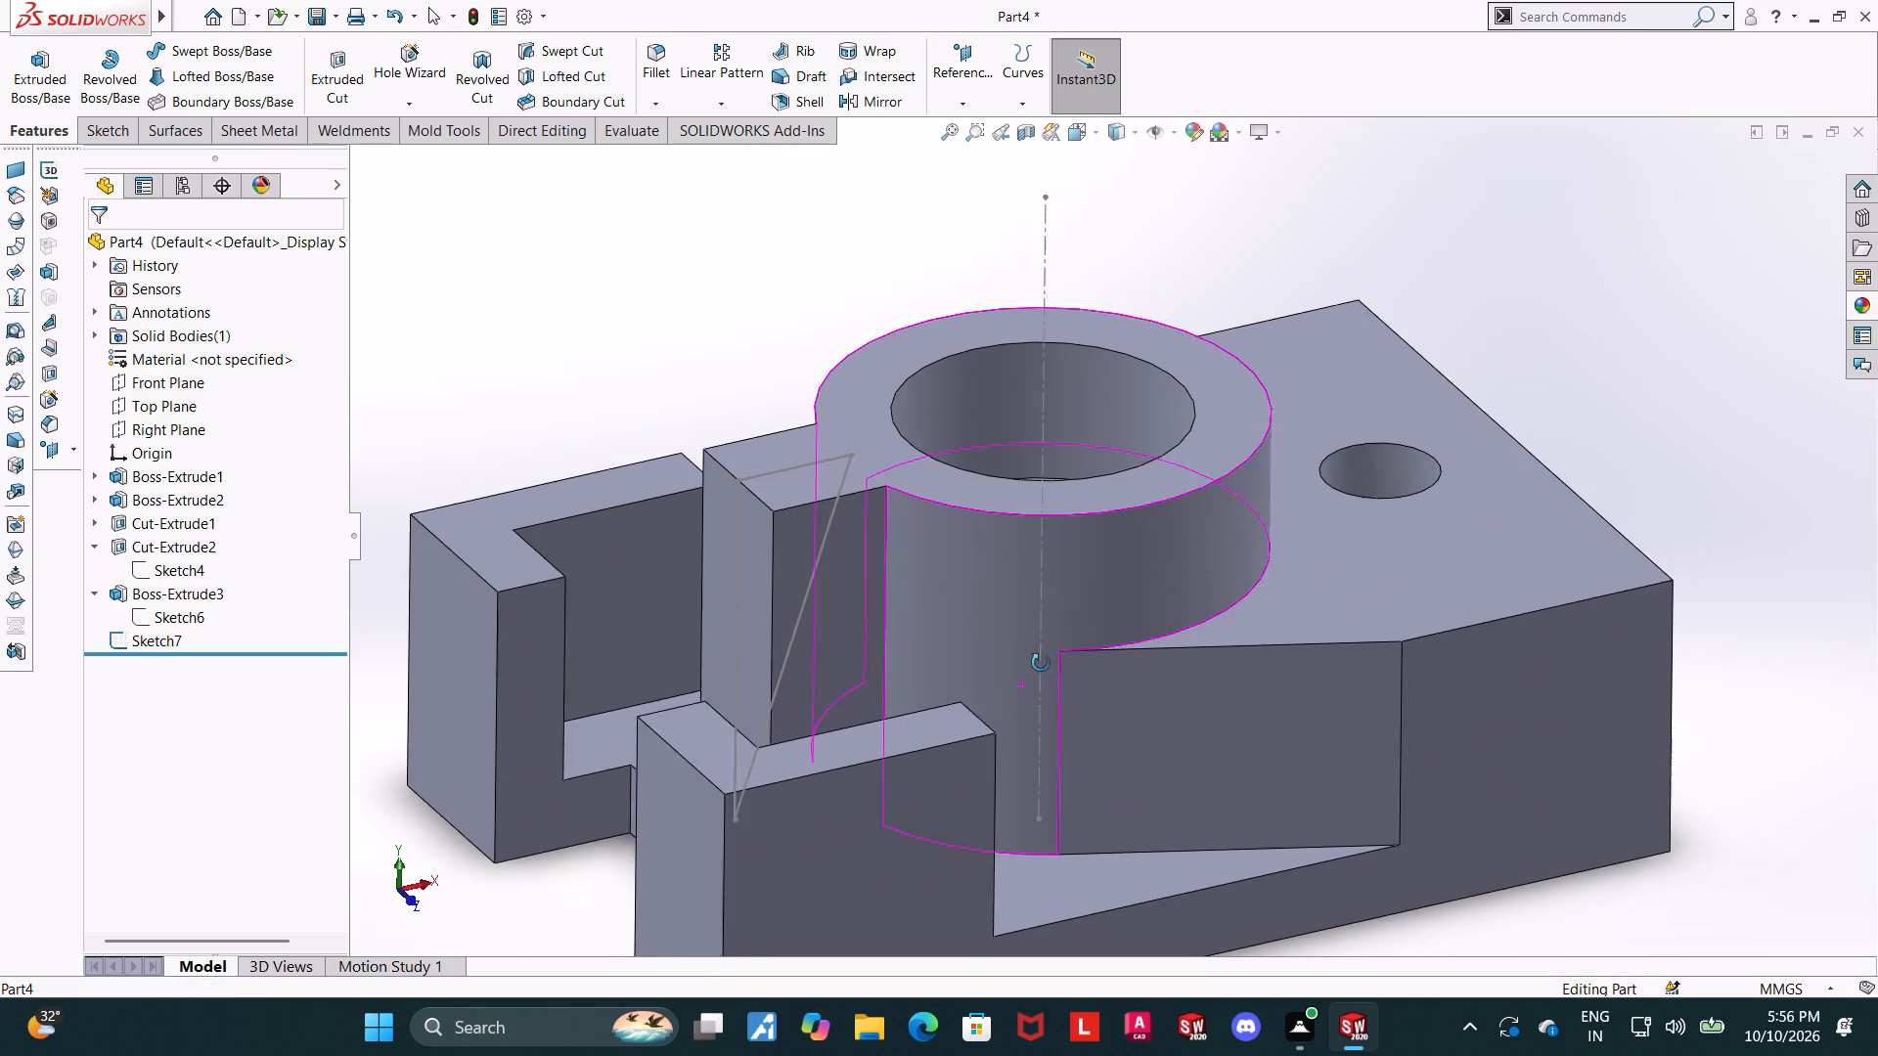
middle_drag(1041, 663, 1037, 743)
scroll(1035, 740, up, 2)
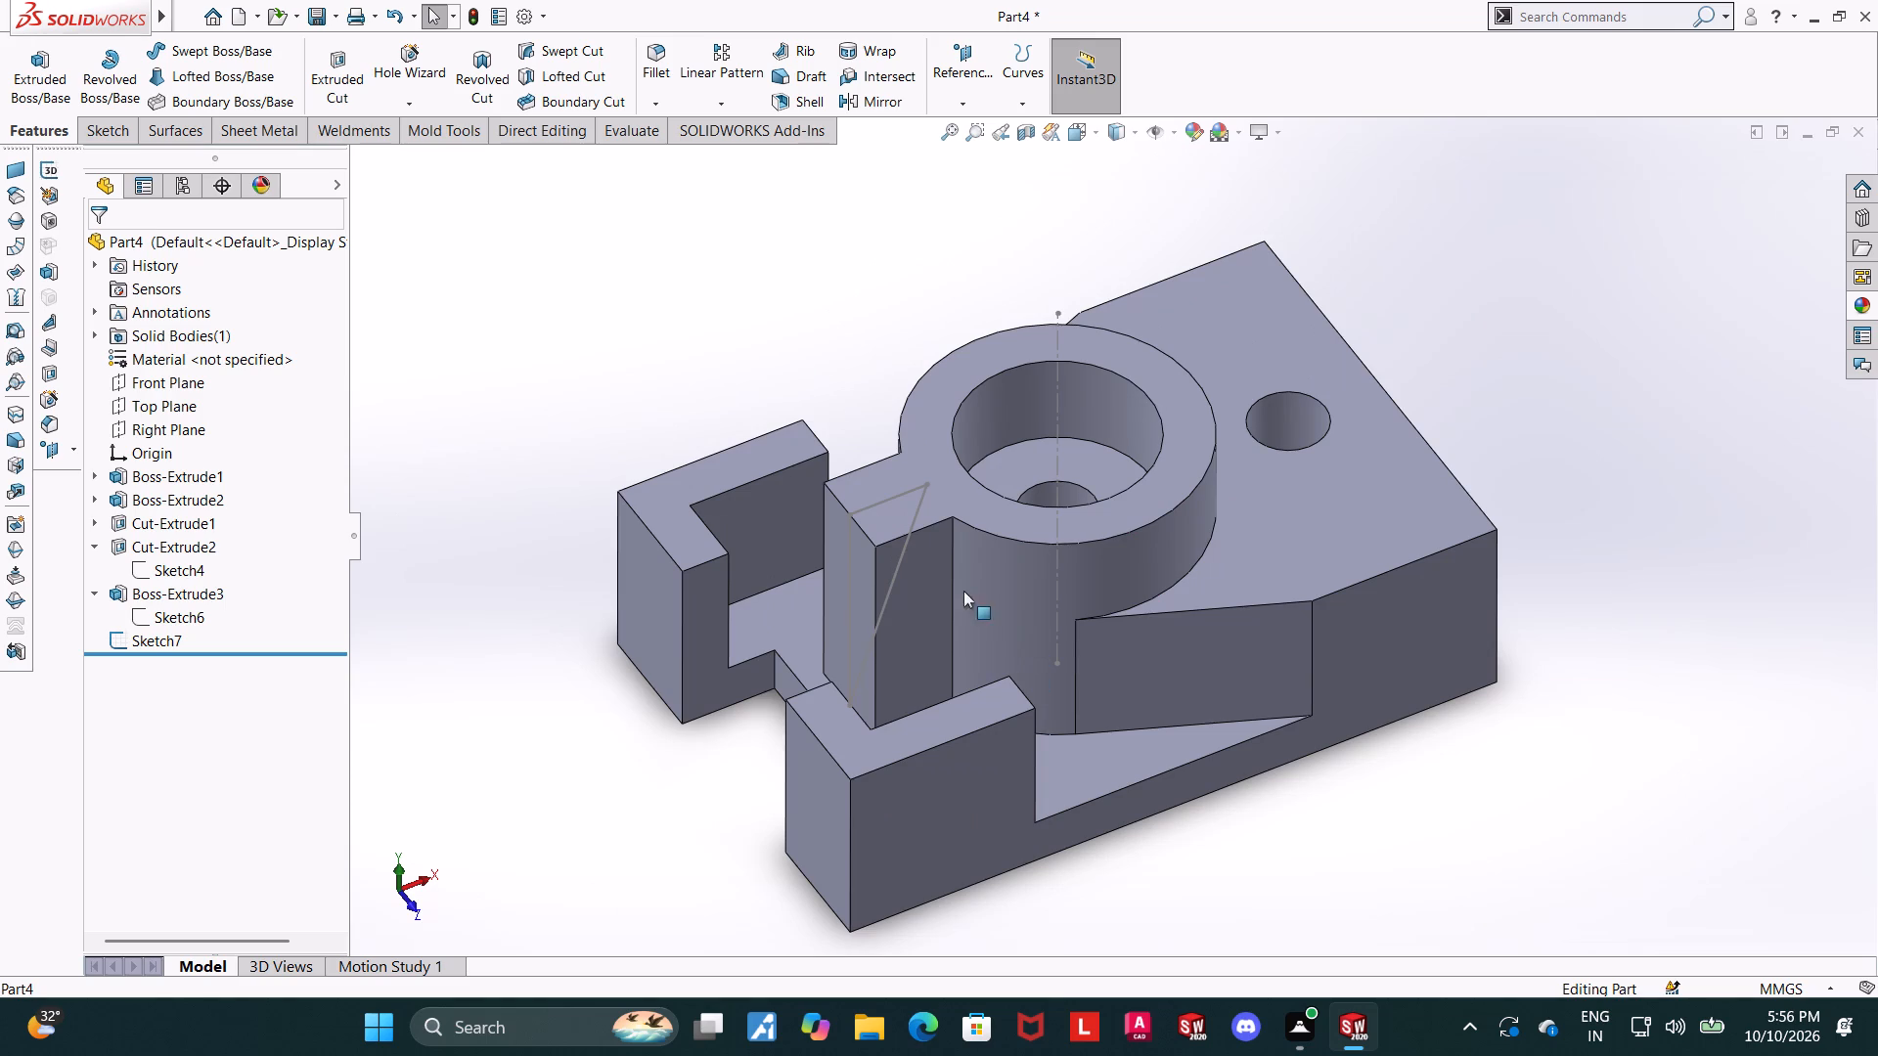
scroll(931, 569, up, 2)
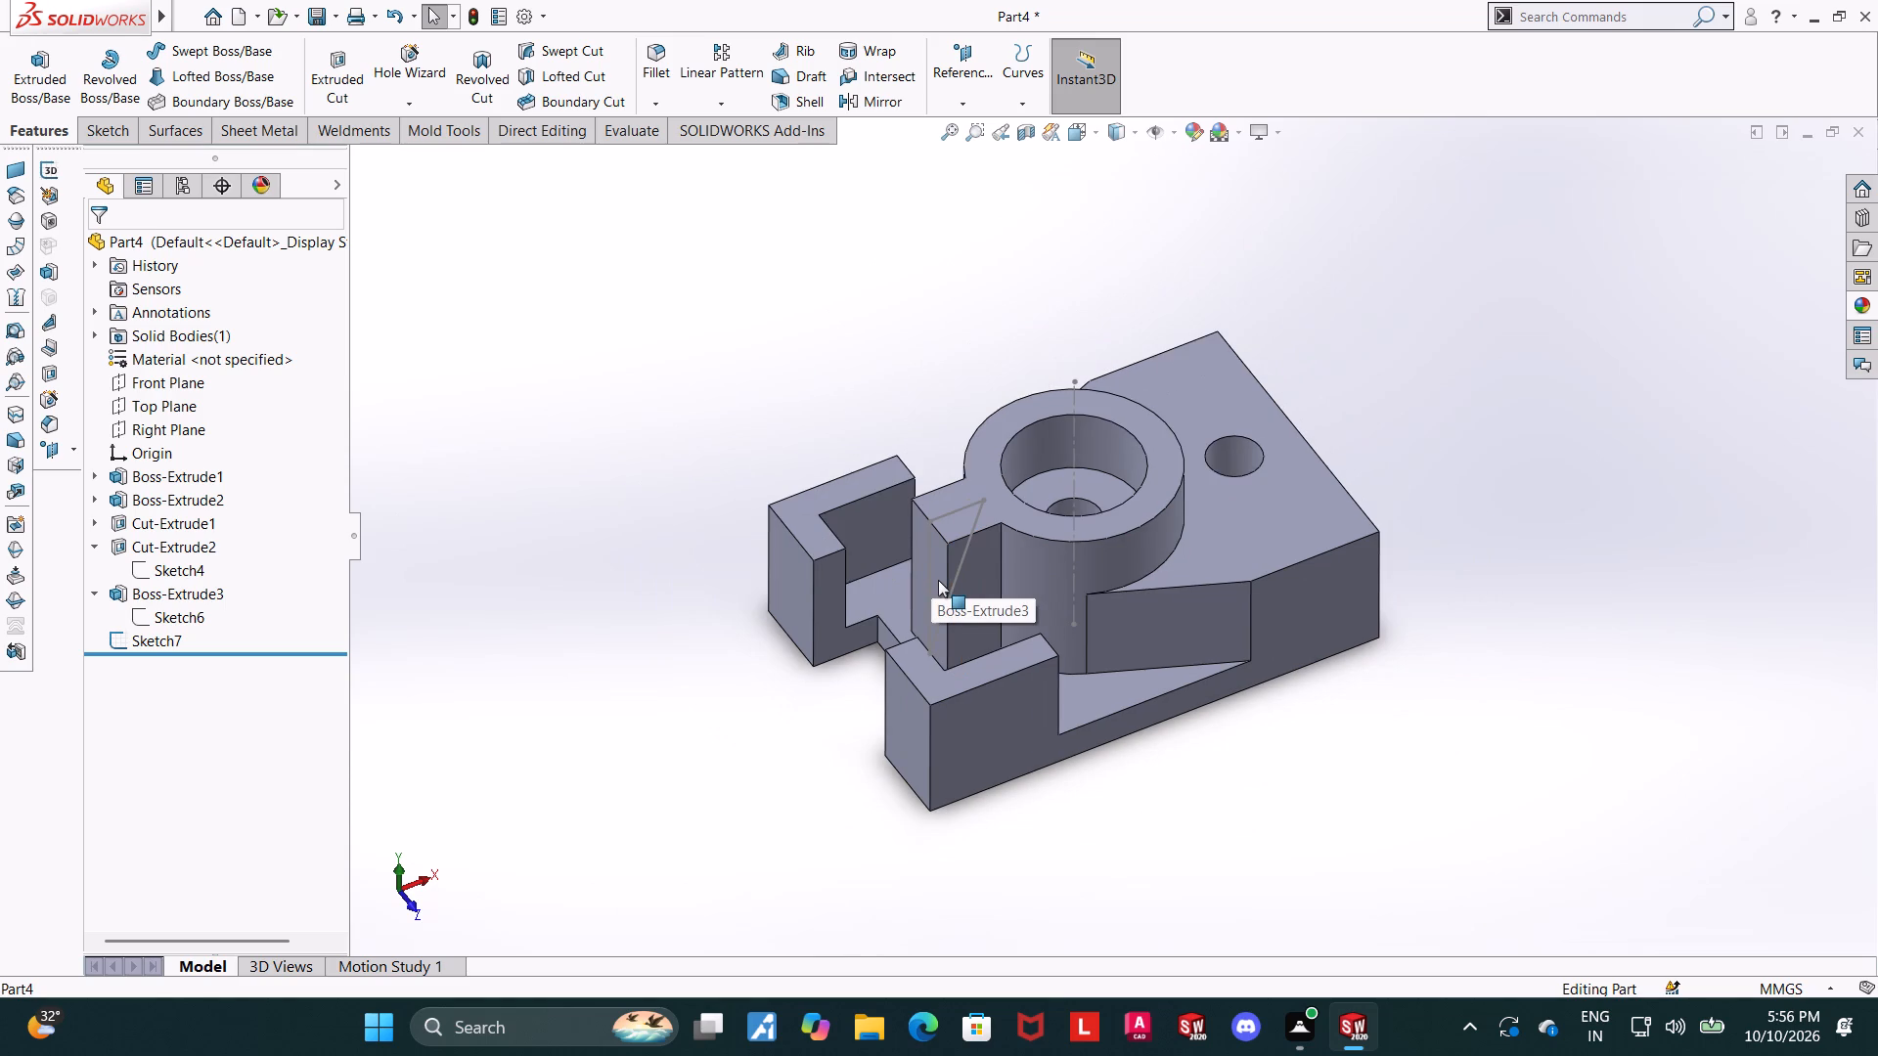
scroll(1041, 518, down, 3)
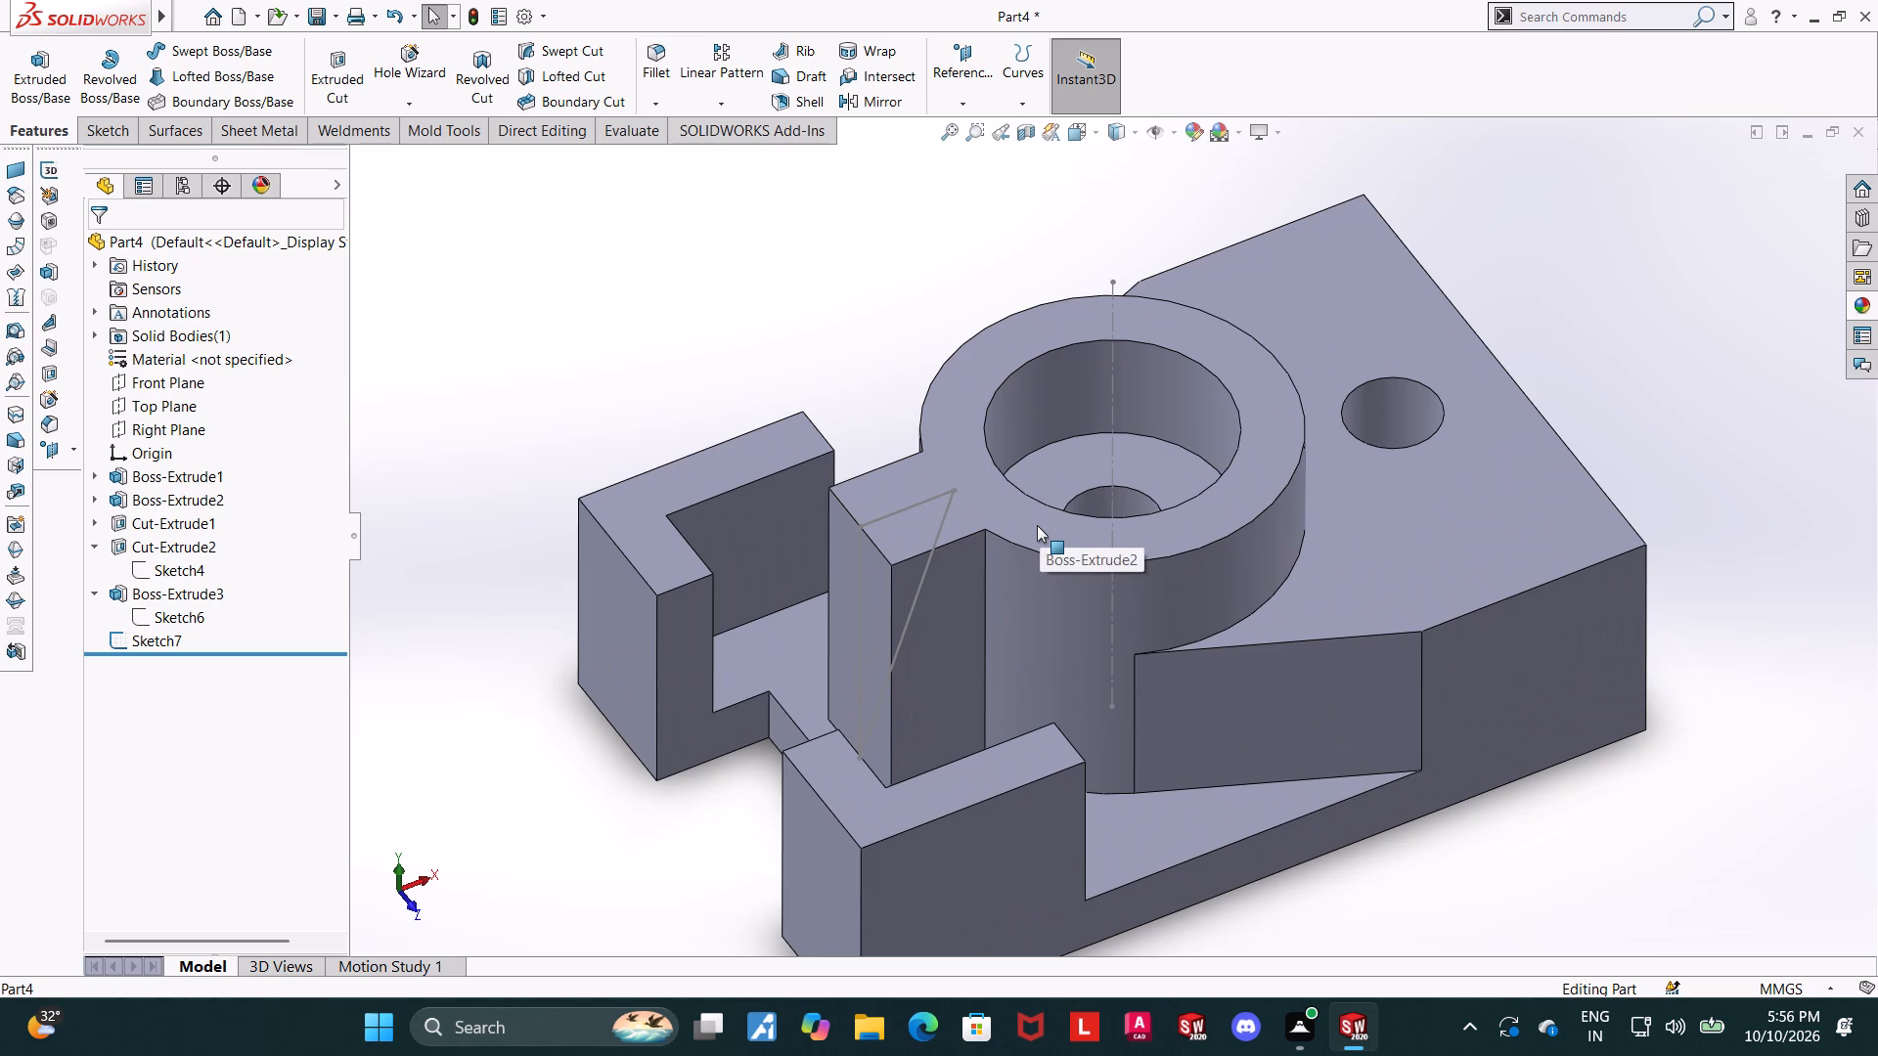
scroll(981, 525, up, 1)
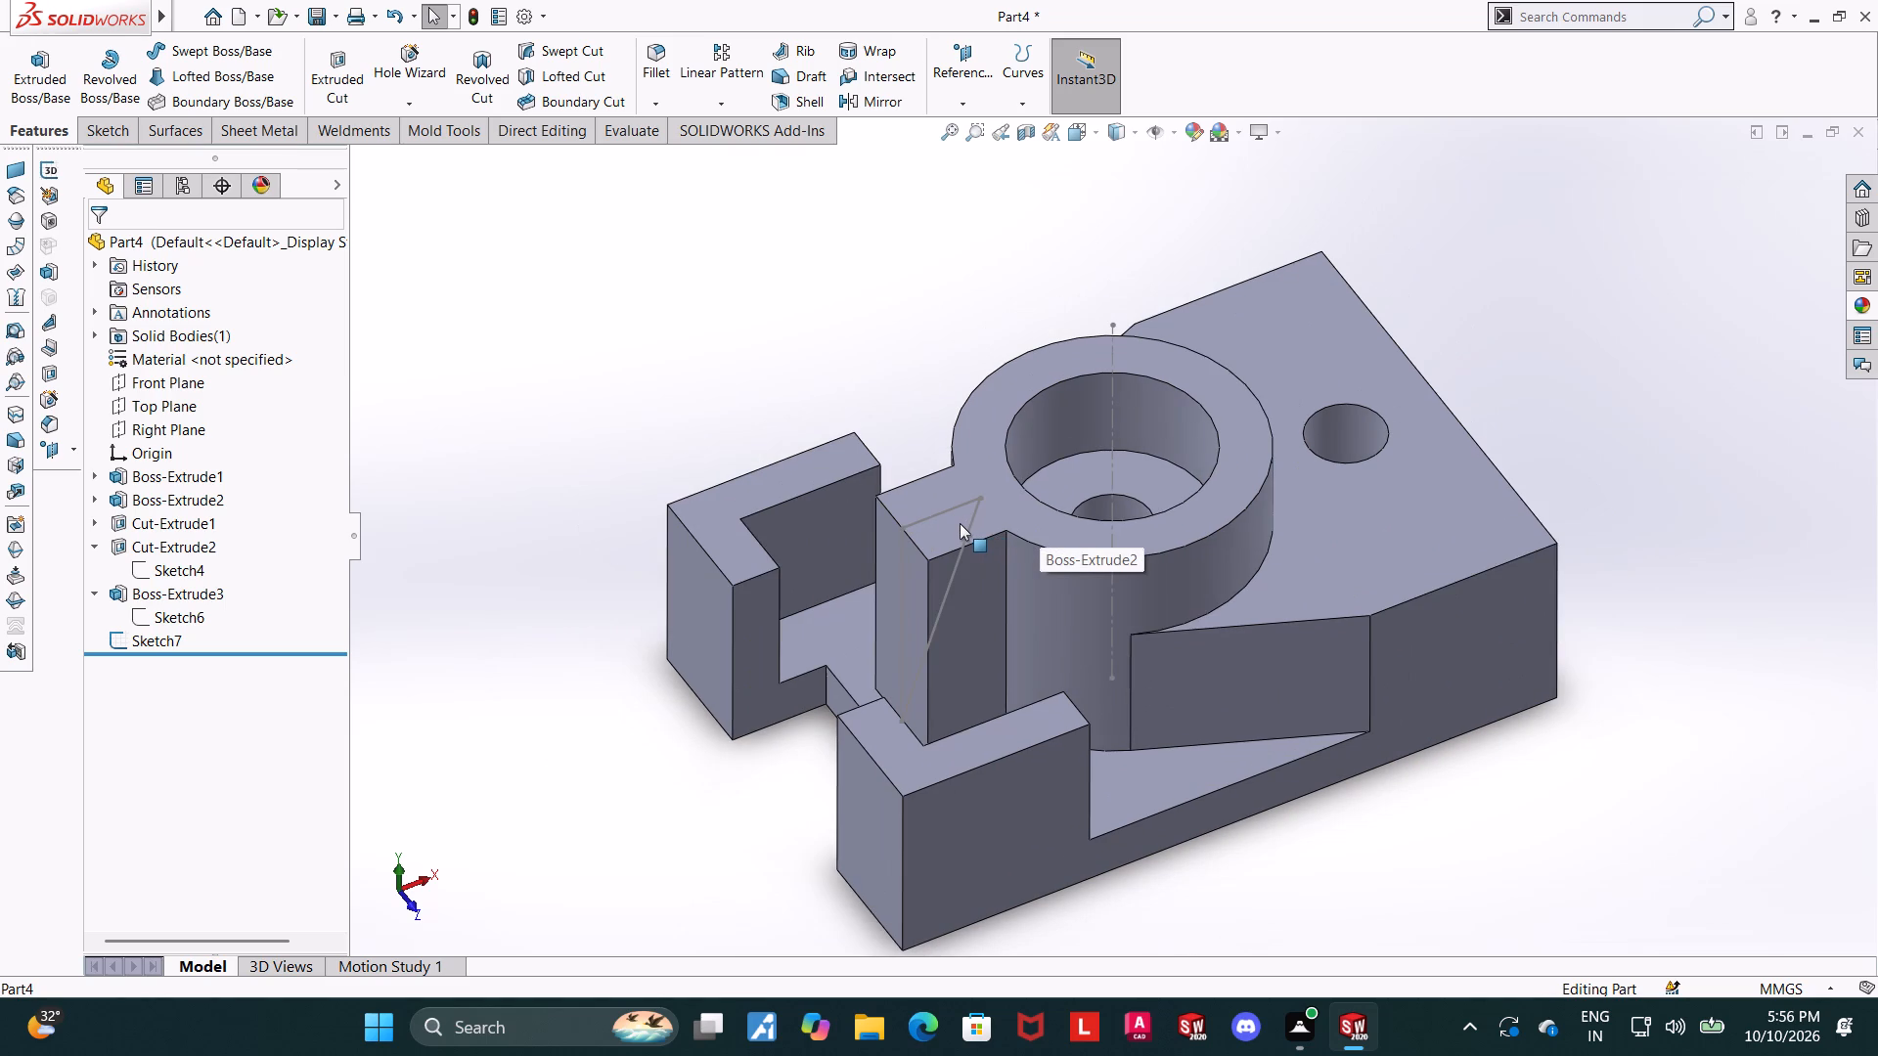
scroll(975, 535, up, 2)
middle_drag(970, 527, 964, 517)
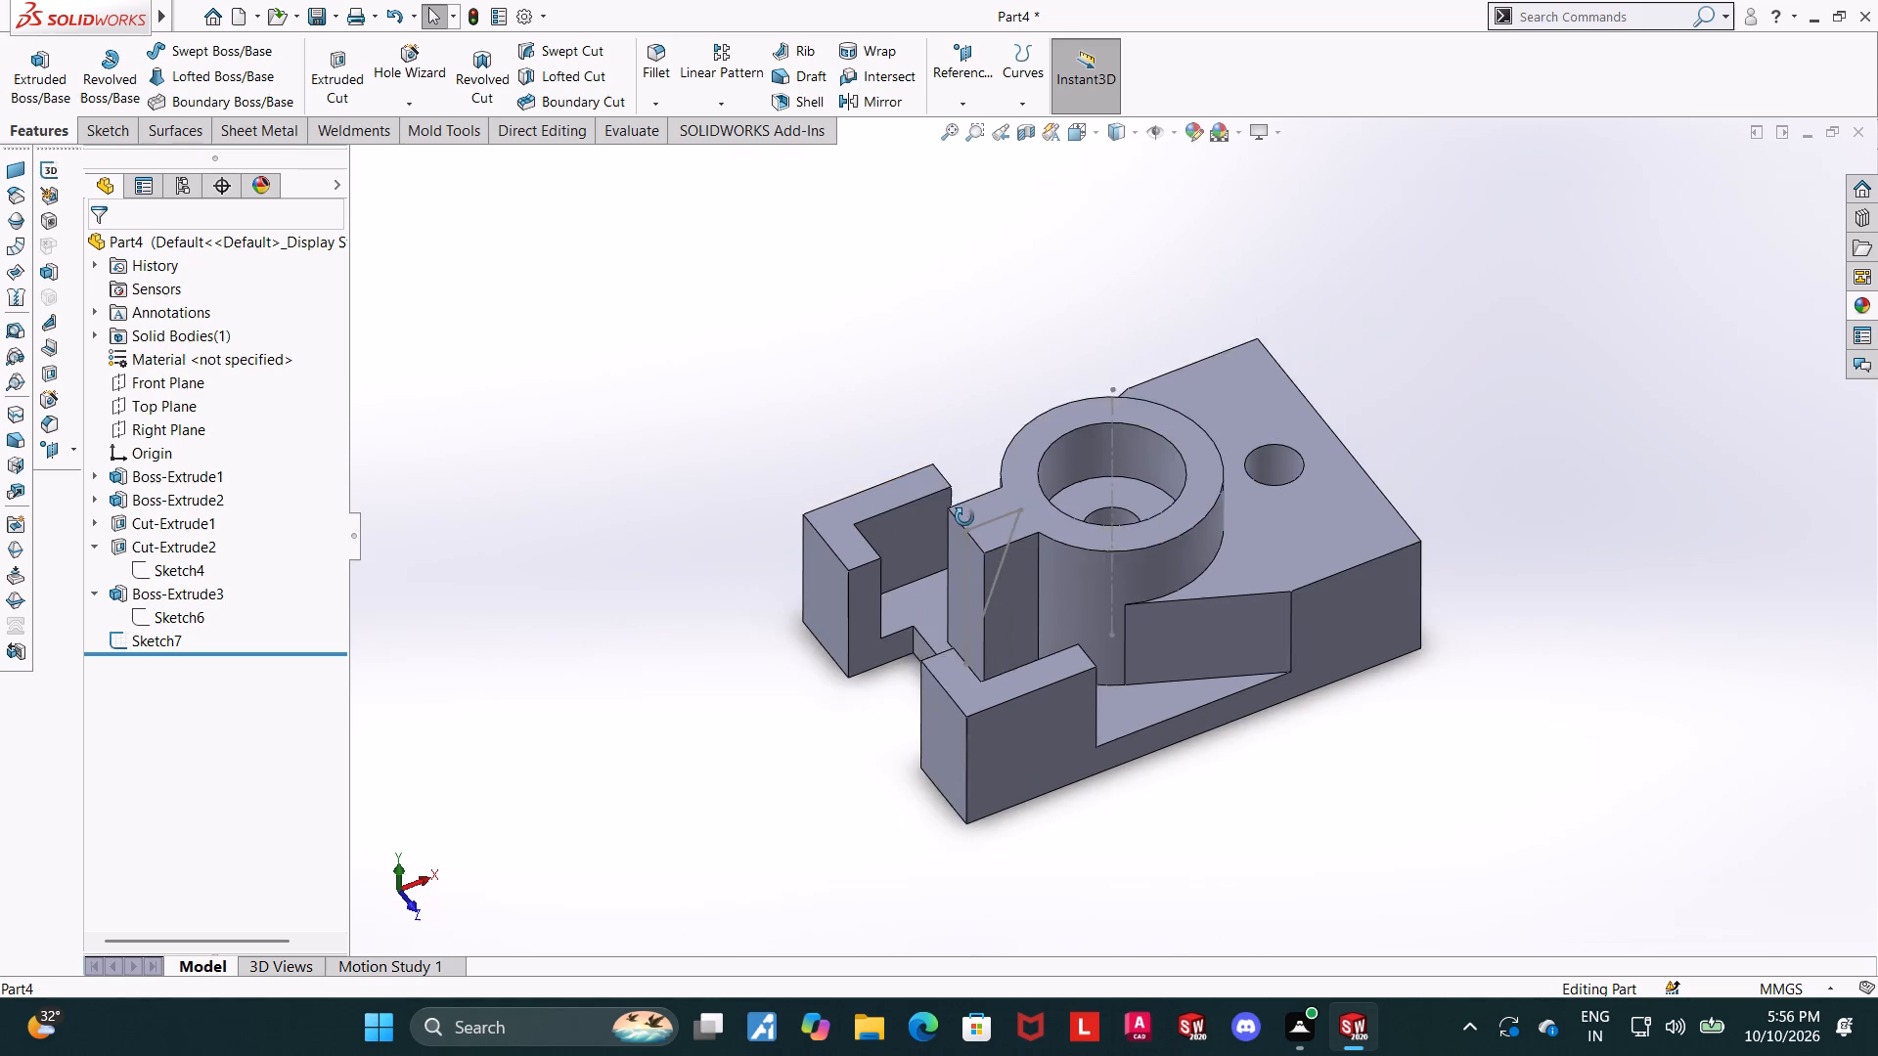
middle_drag(964, 517, 961, 463)
scroll(1214, 512, down, 2)
scroll(1241, 590, up, 1)
scroll(1357, 609, down, 2)
middle_drag(1357, 608, 1363, 682)
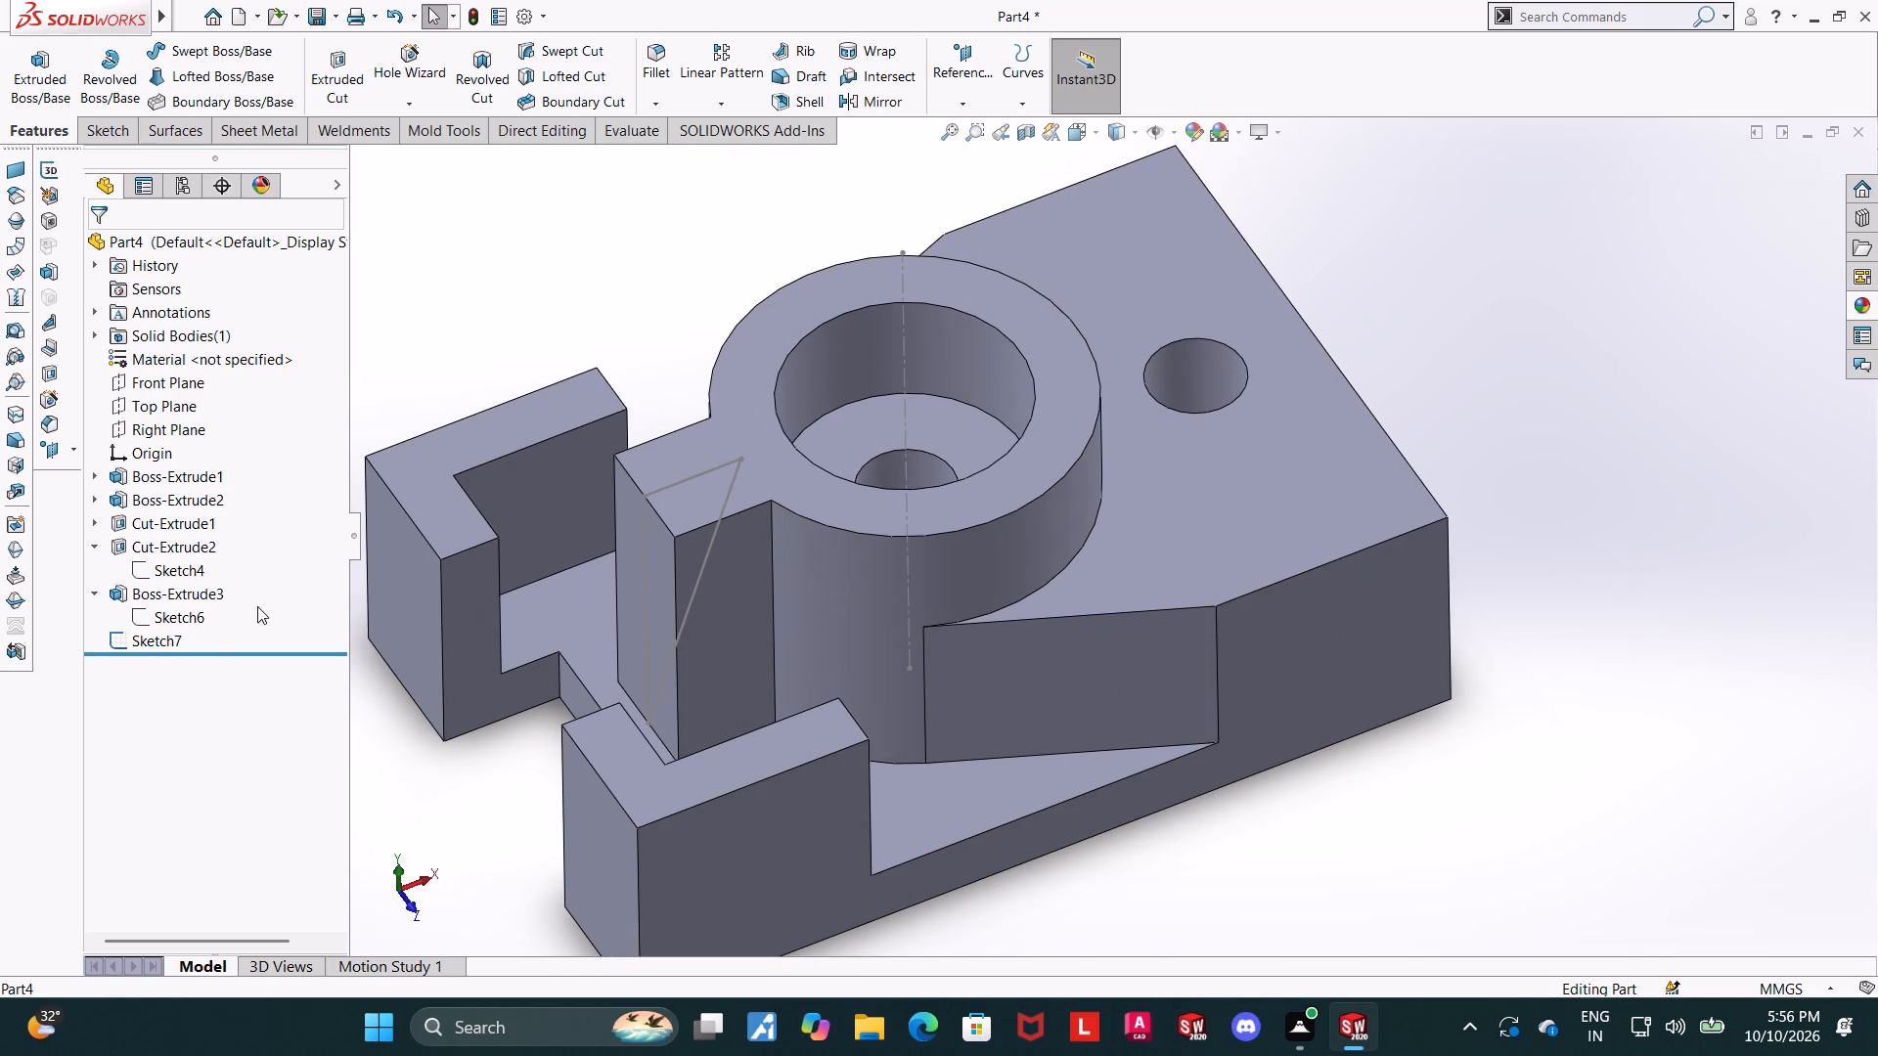
Delete the triangle sketch with its vertical centerline (Sketch7).
right_click(164, 645)
click(223, 772)
click(1073, 369)
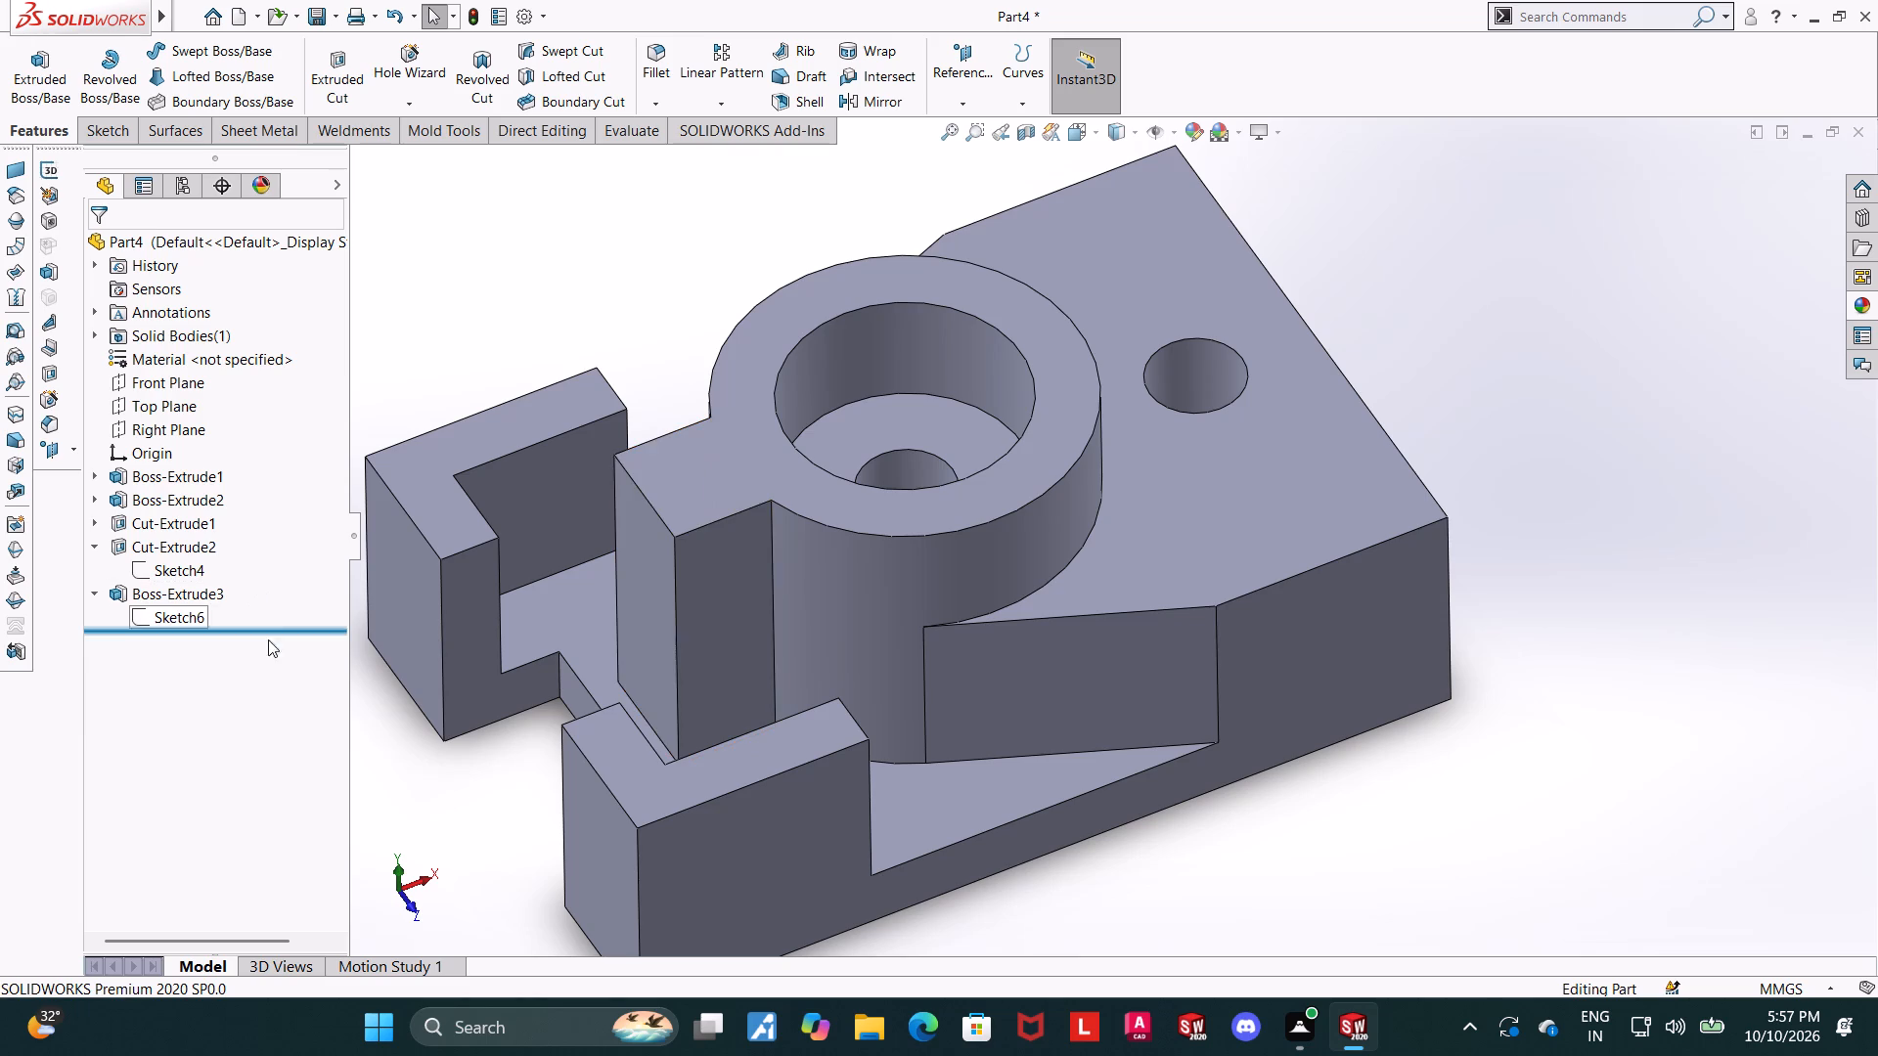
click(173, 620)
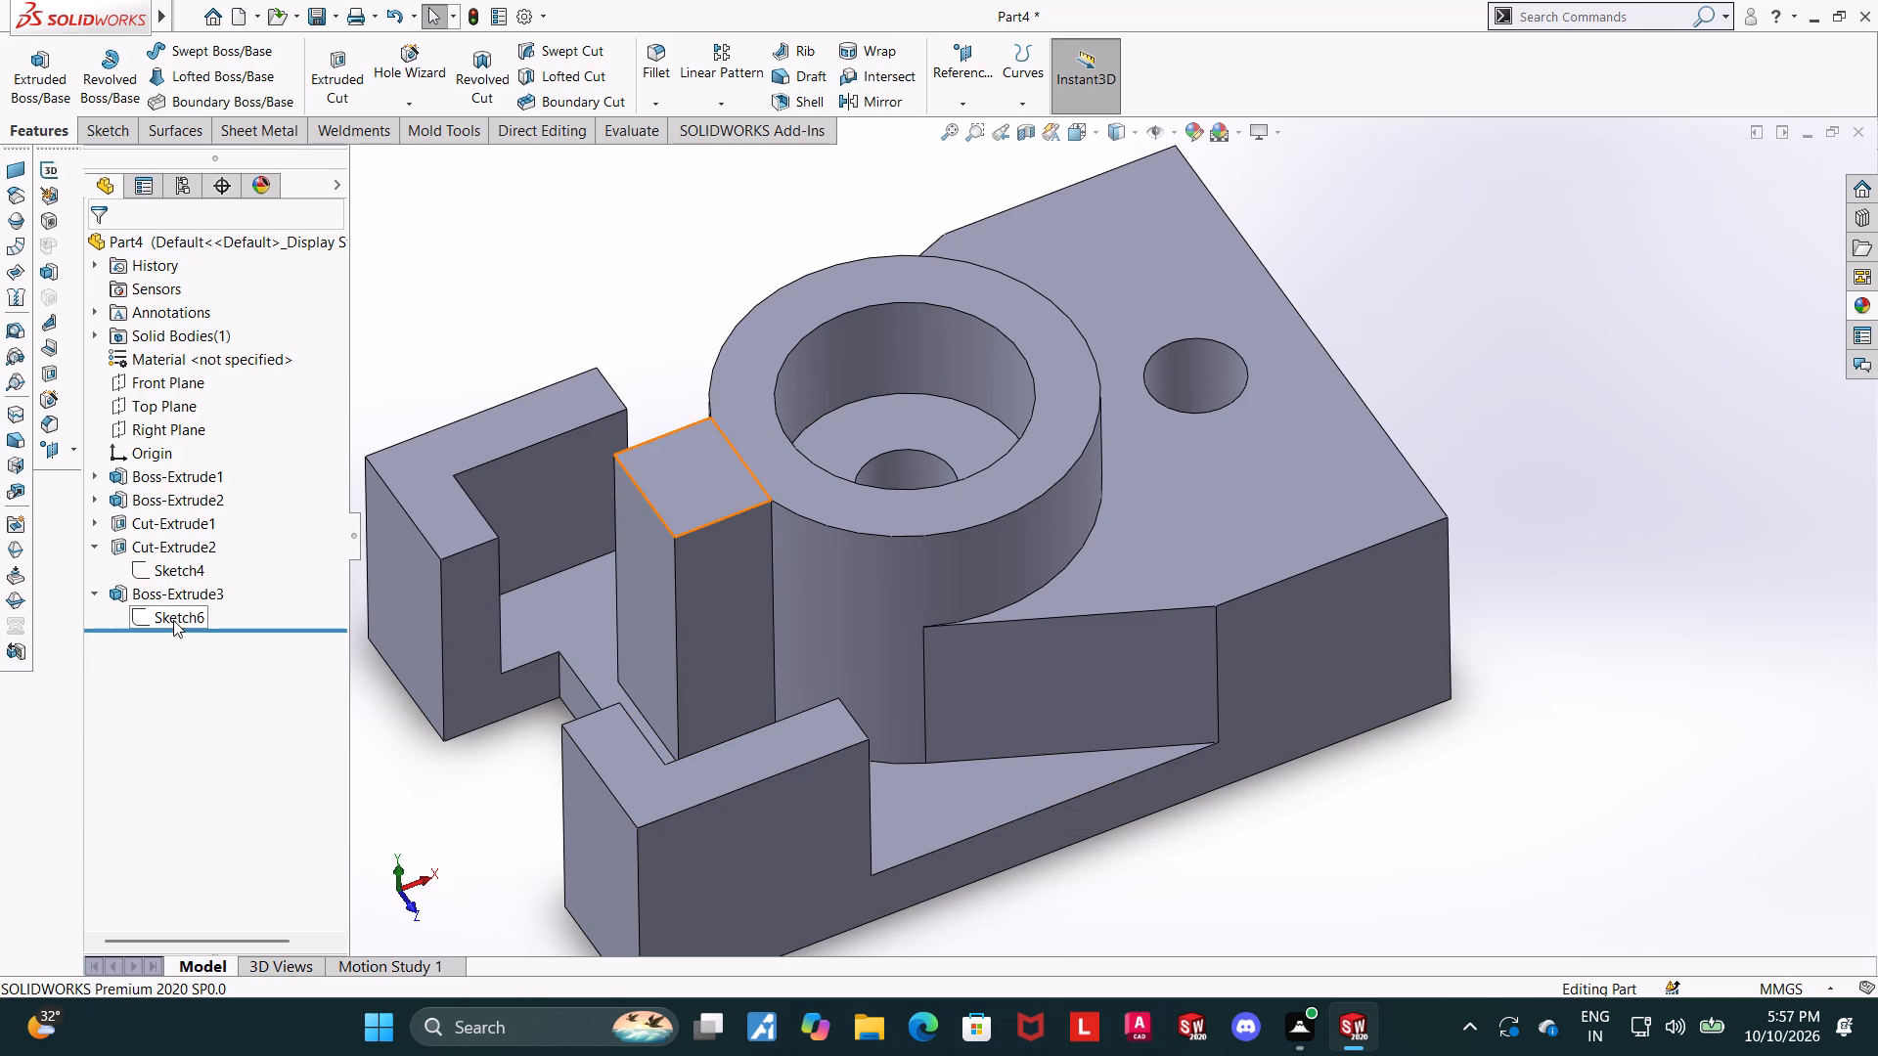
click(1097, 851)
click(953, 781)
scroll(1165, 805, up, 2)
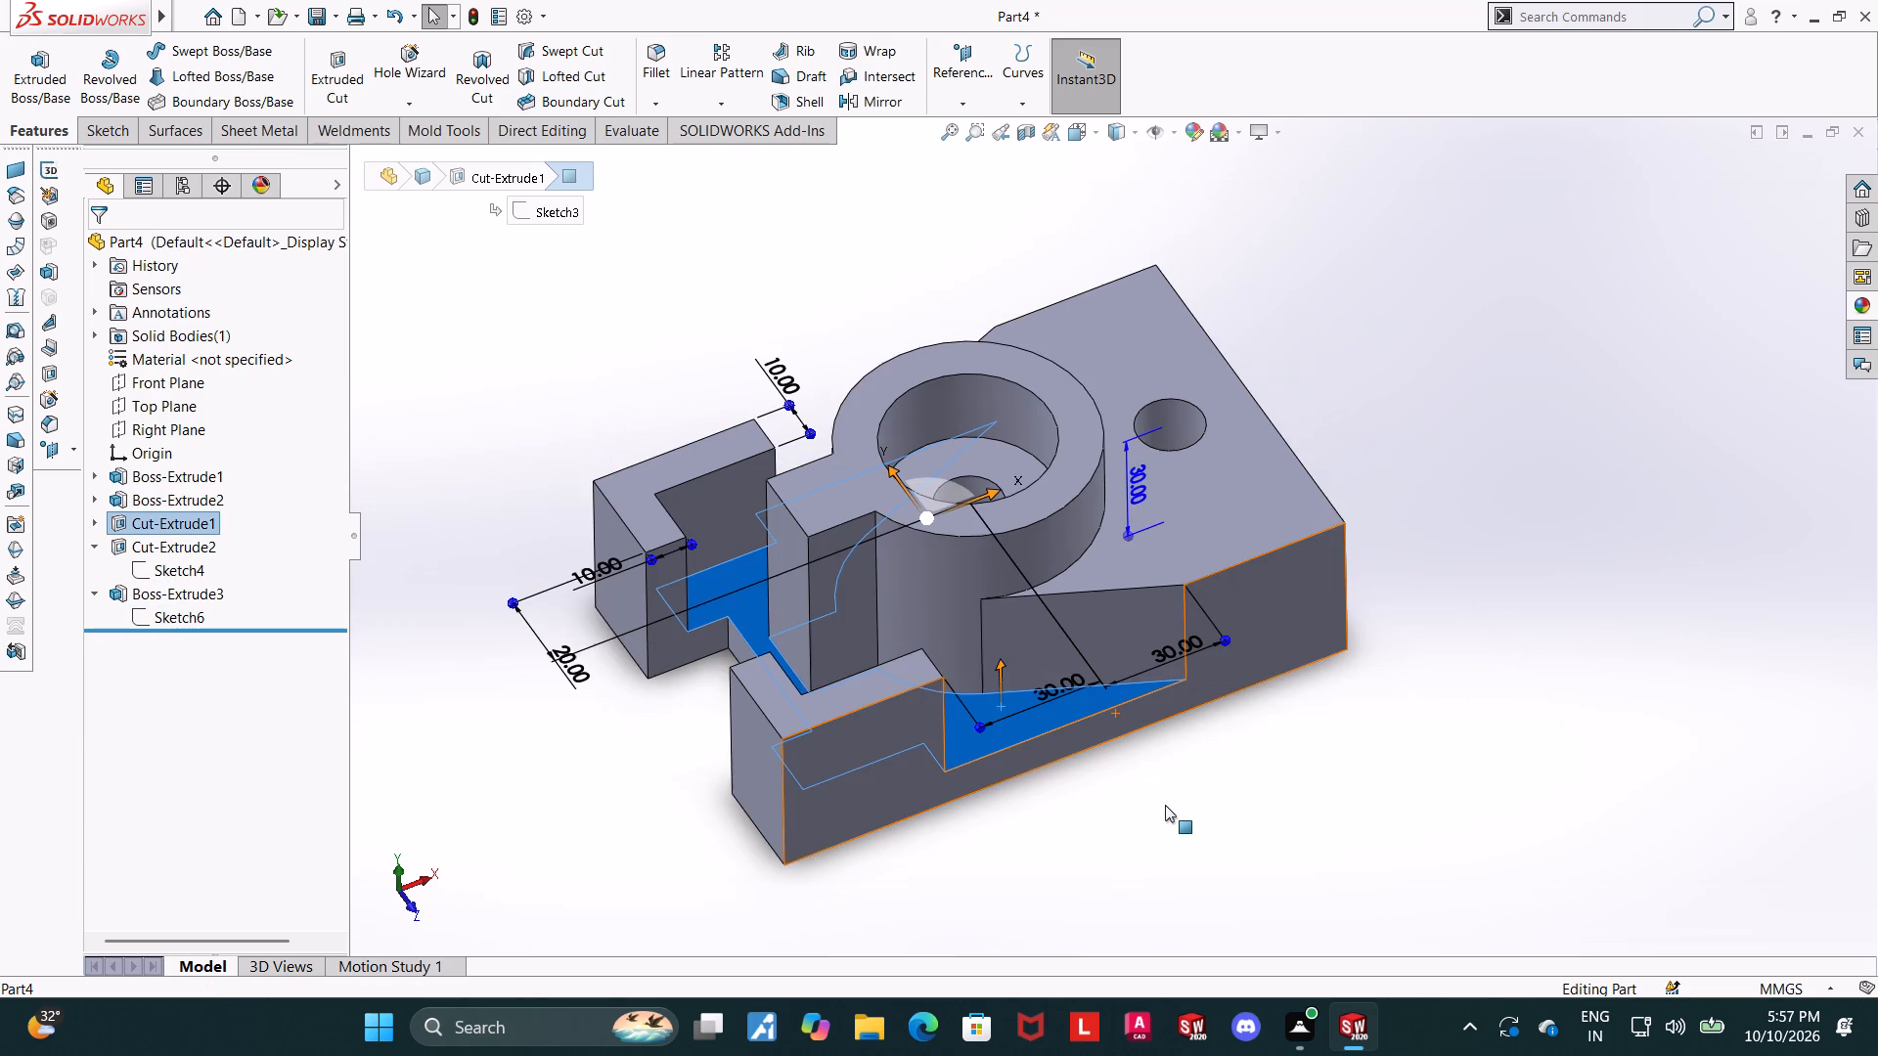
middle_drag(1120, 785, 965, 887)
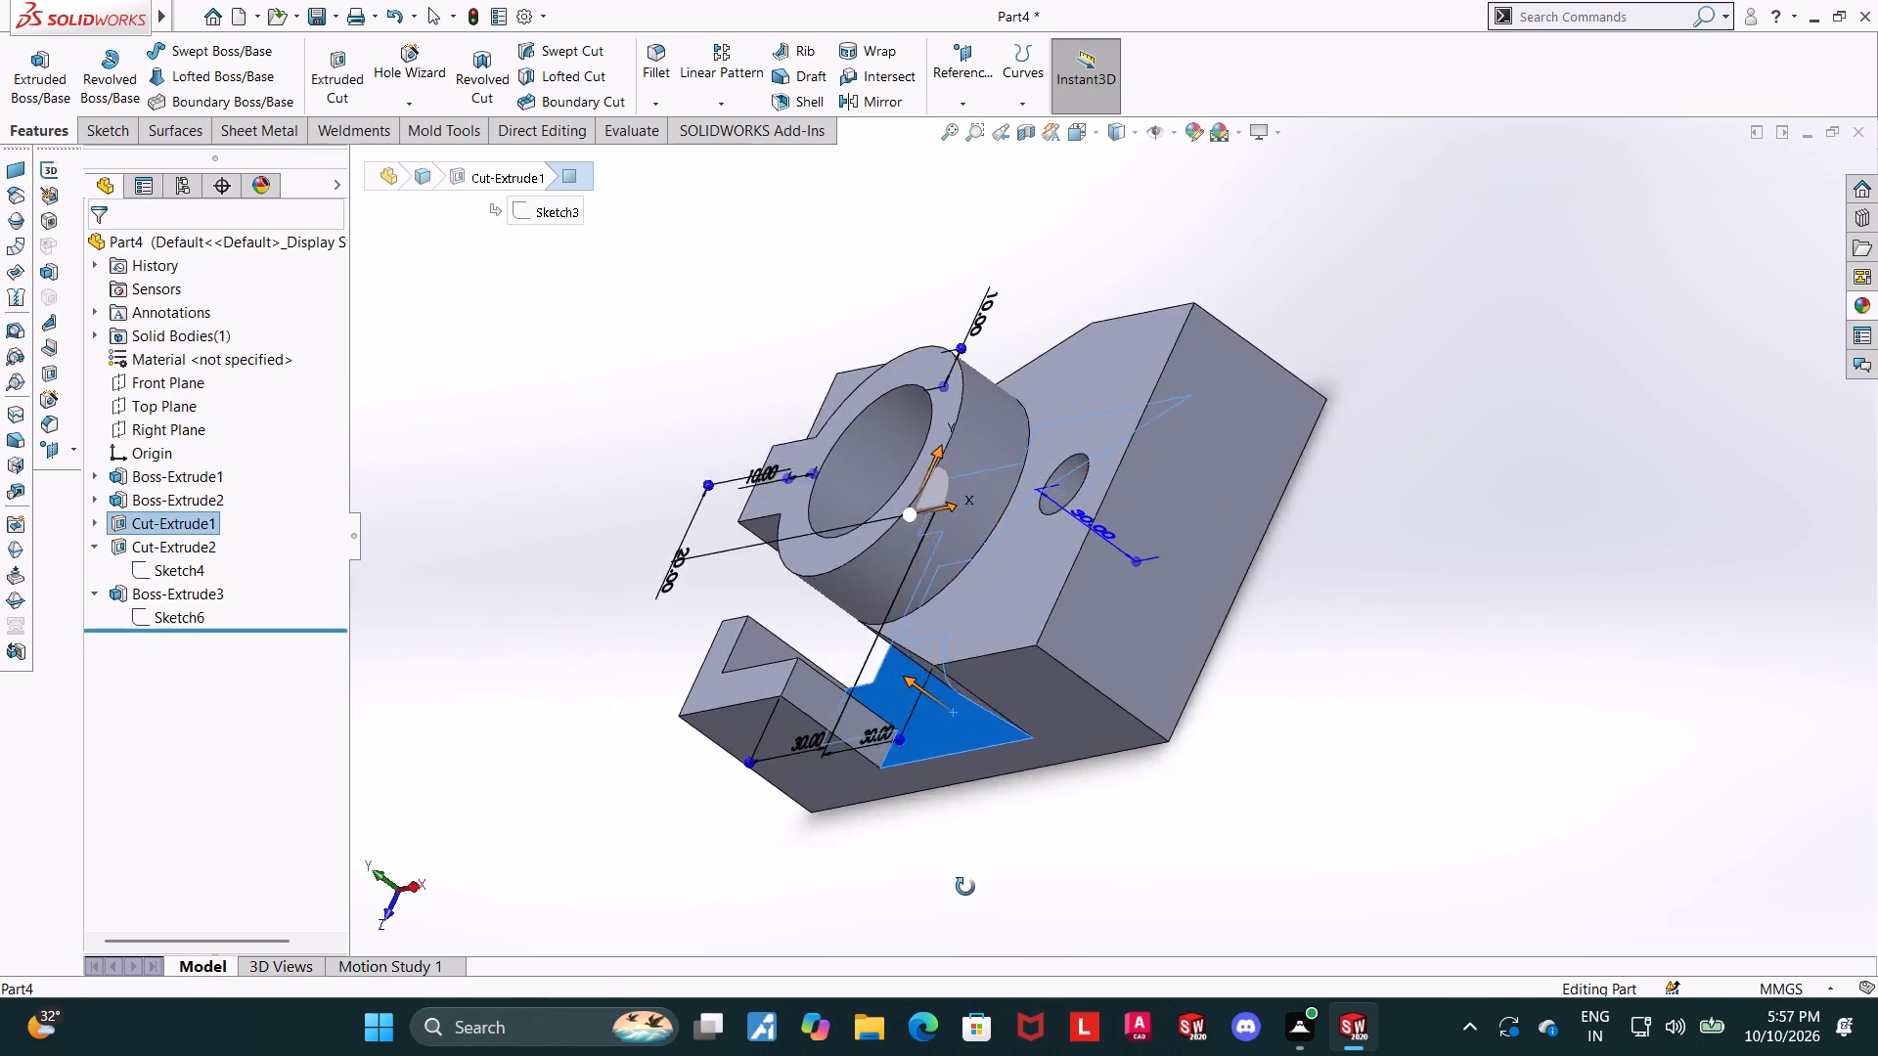
Sketch a rectangle about 5 by 30 mm on the stepped cut's floor, between the notch edge and the boss support's end.
middle_drag(965, 887, 1092, 859)
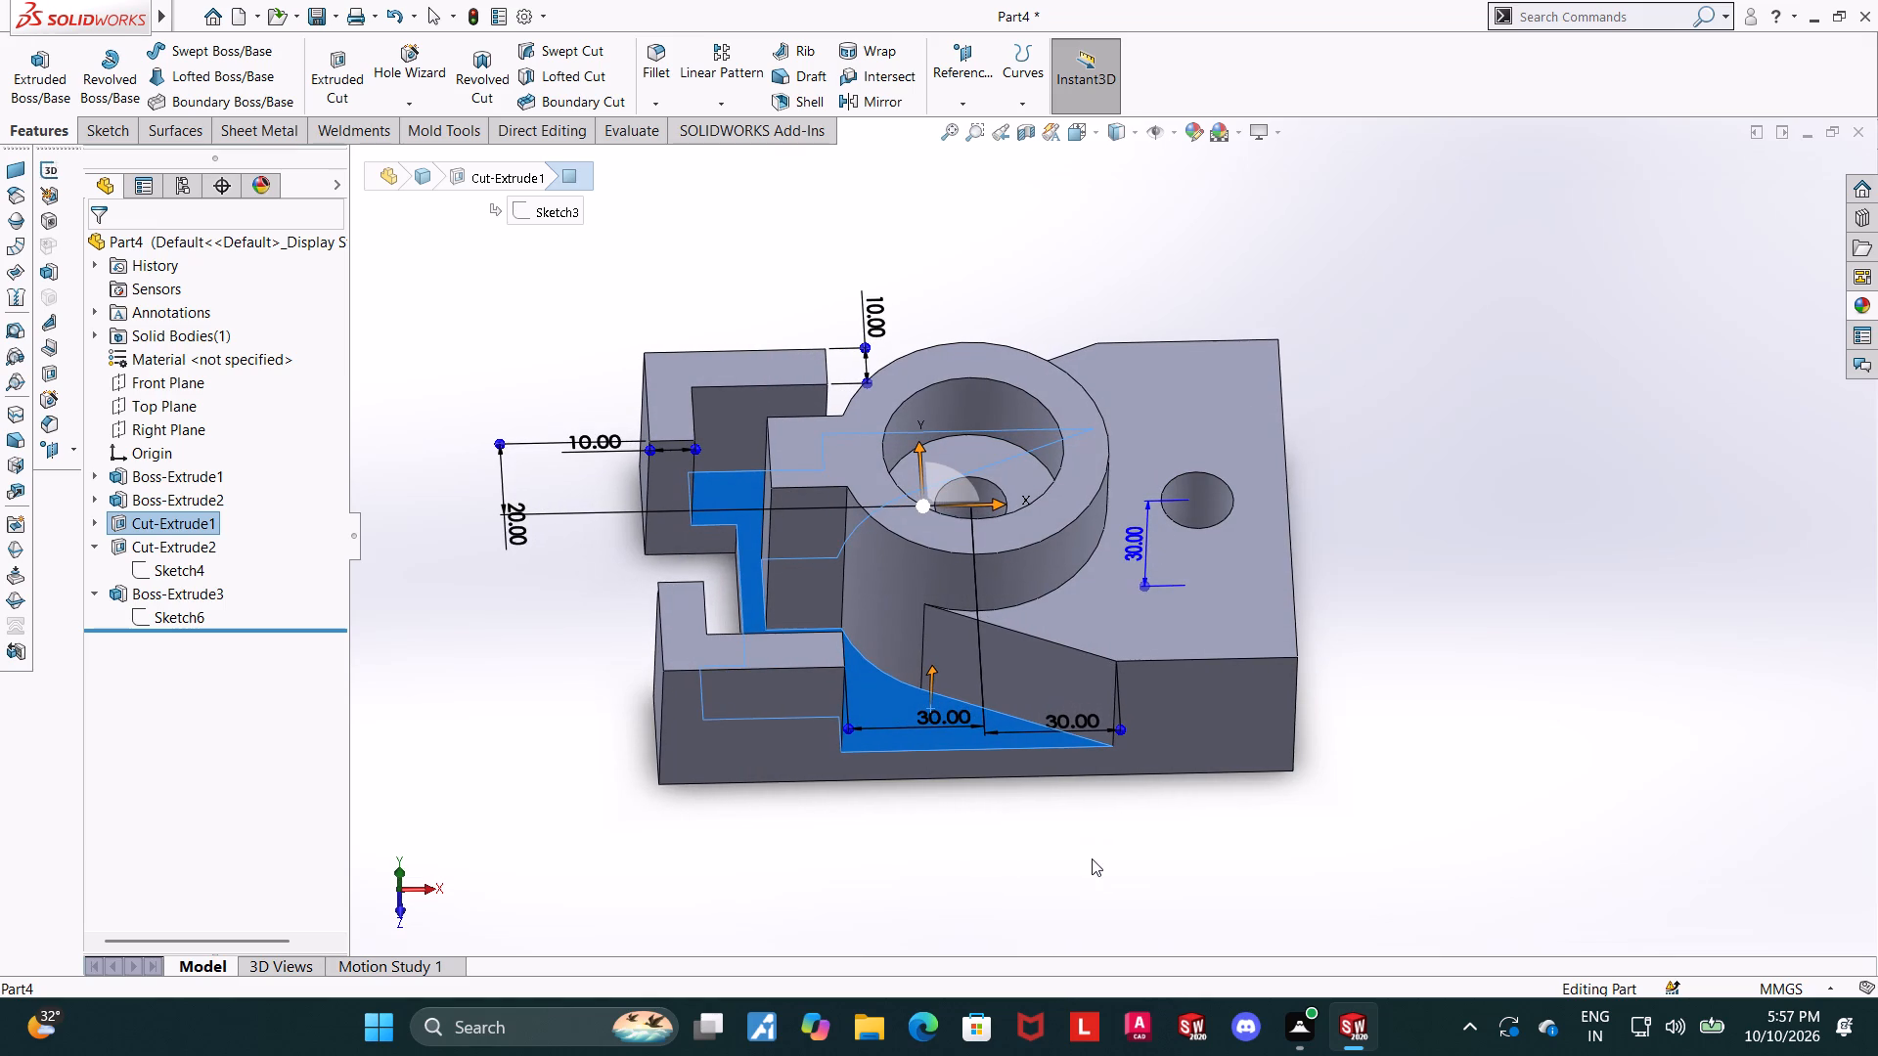
key(Escape)
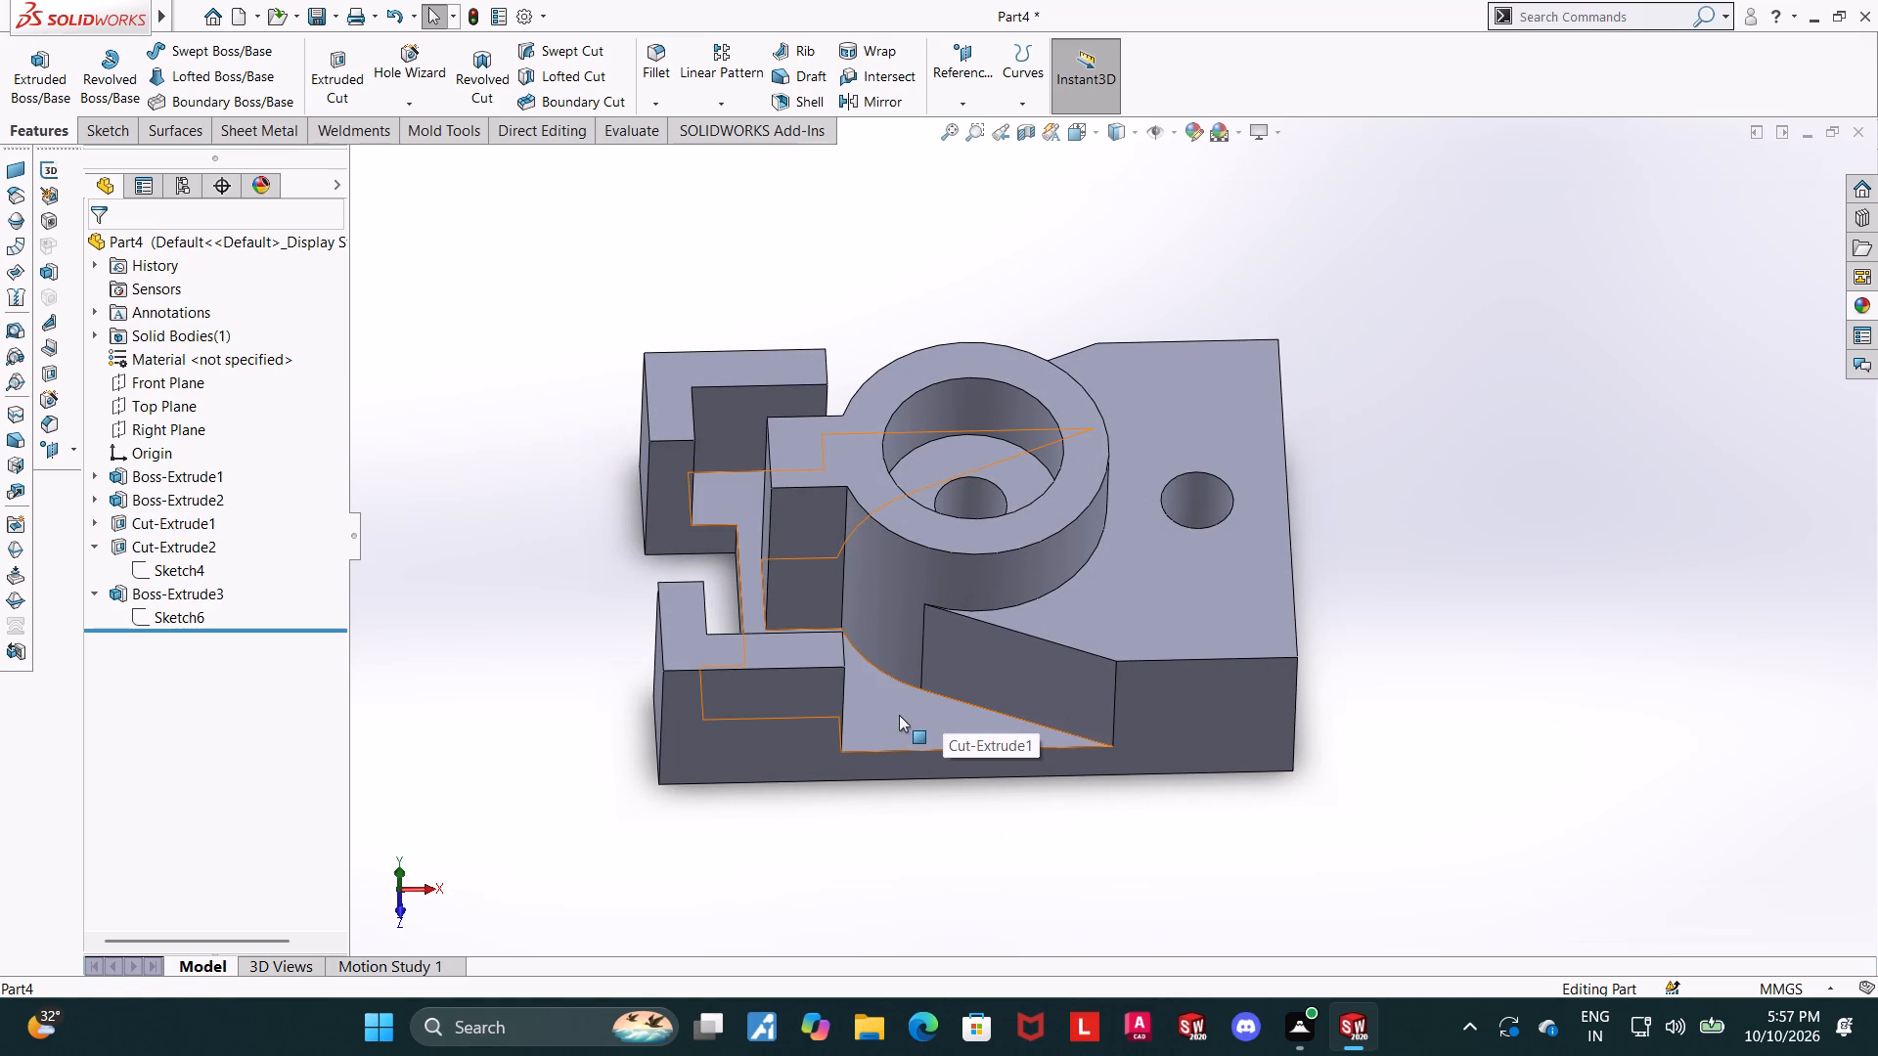
click(899, 715)
click(989, 649)
click(191, 647)
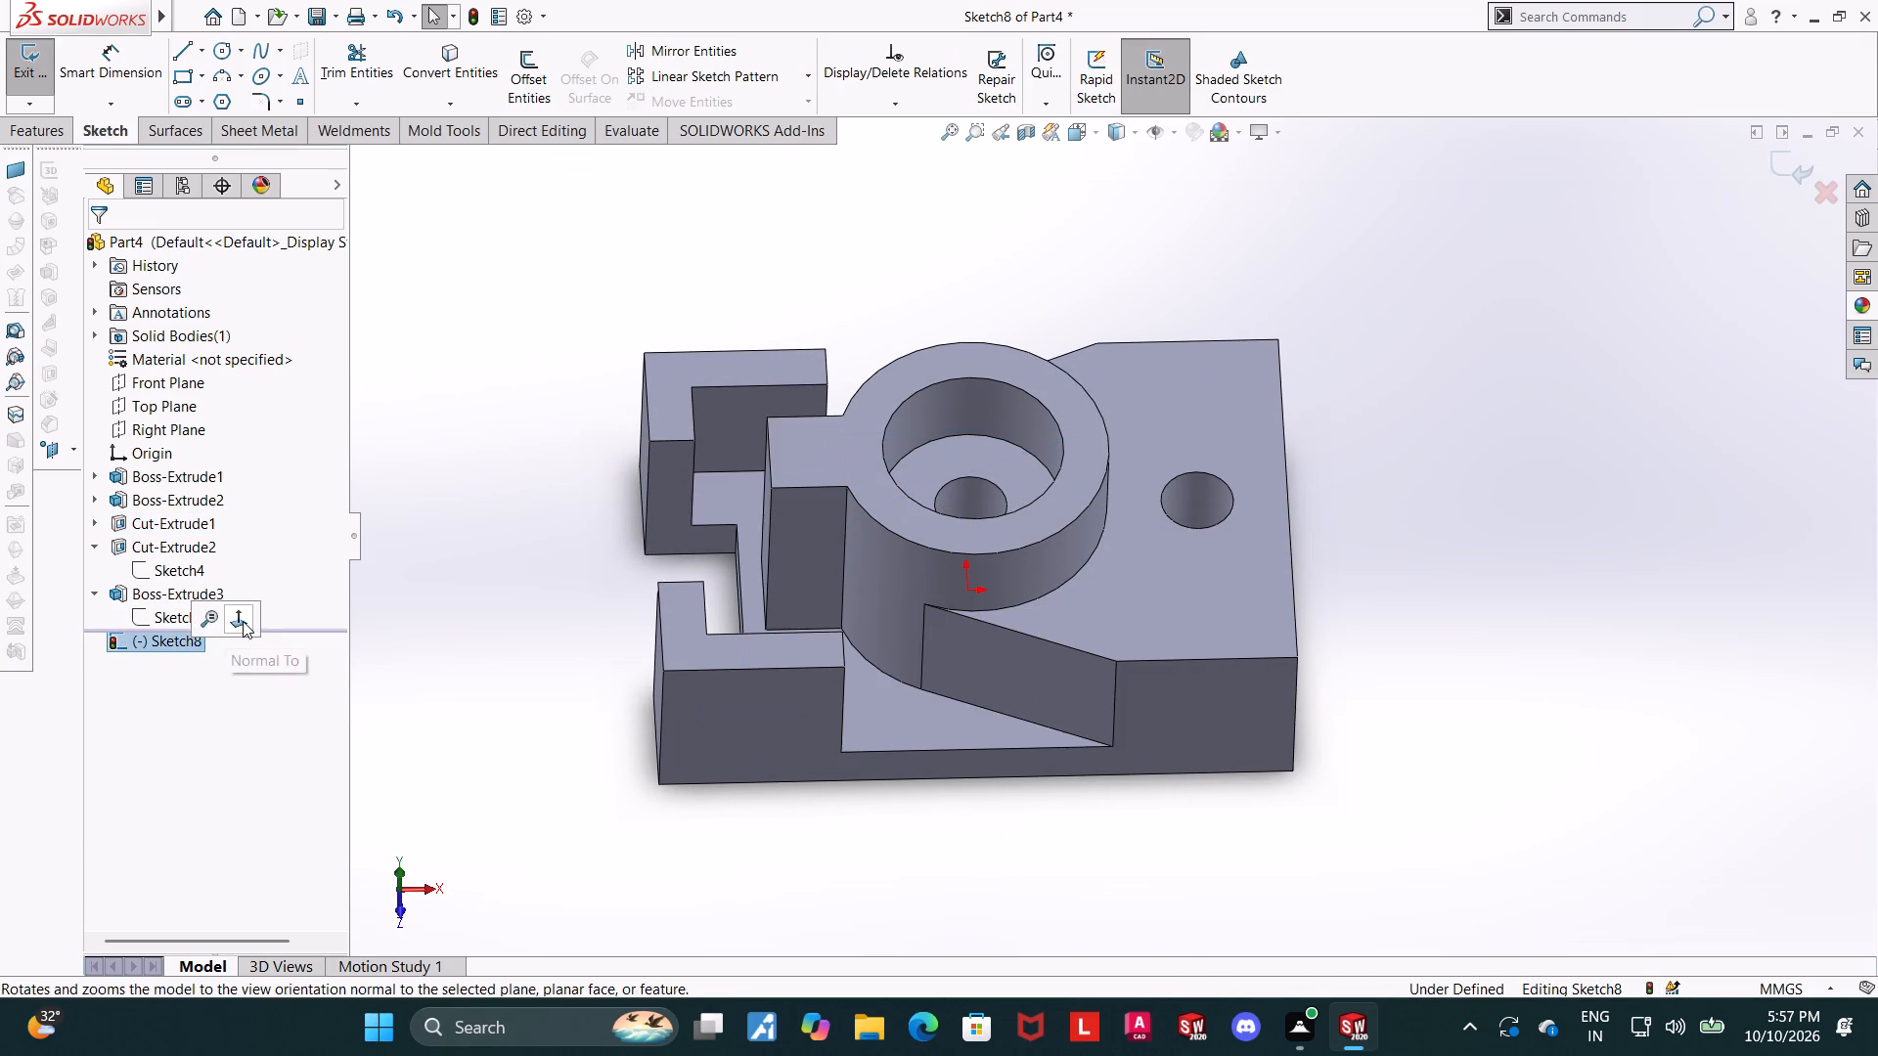
click(243, 621)
click(176, 76)
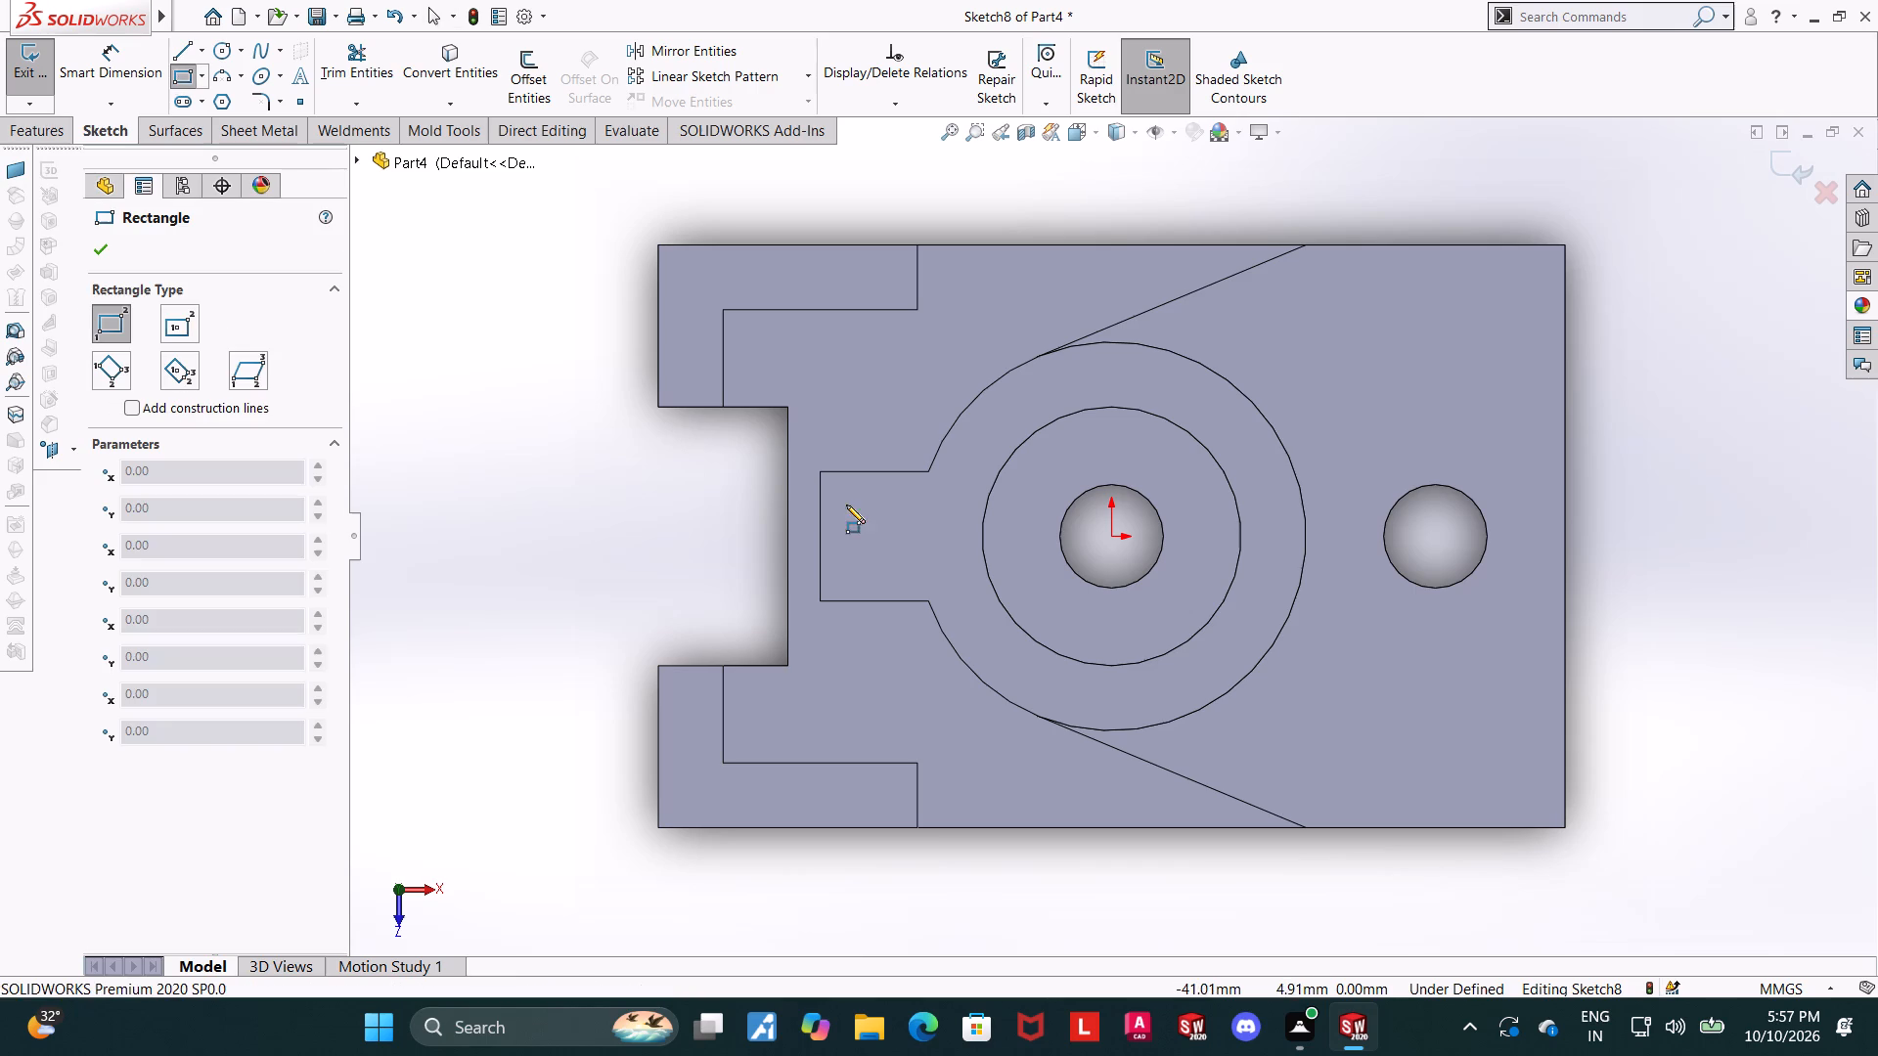
click(792, 436)
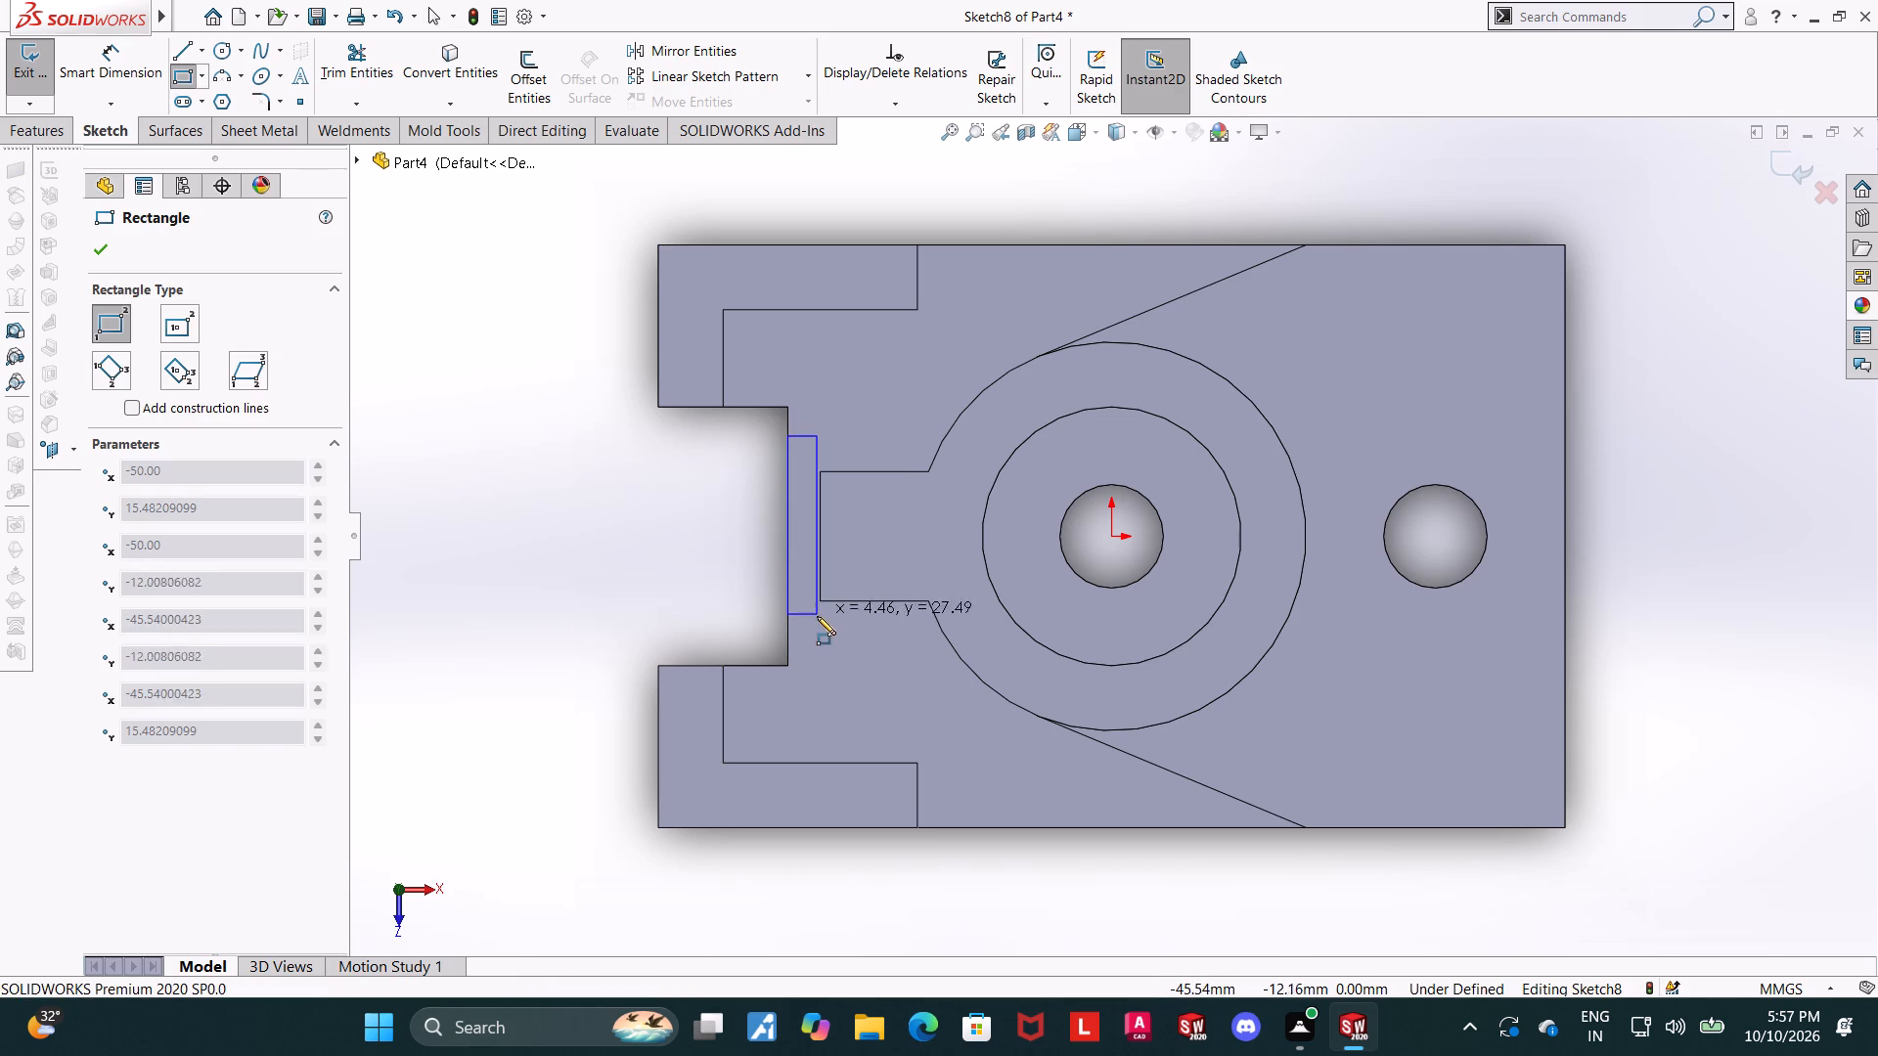
click(821, 631)
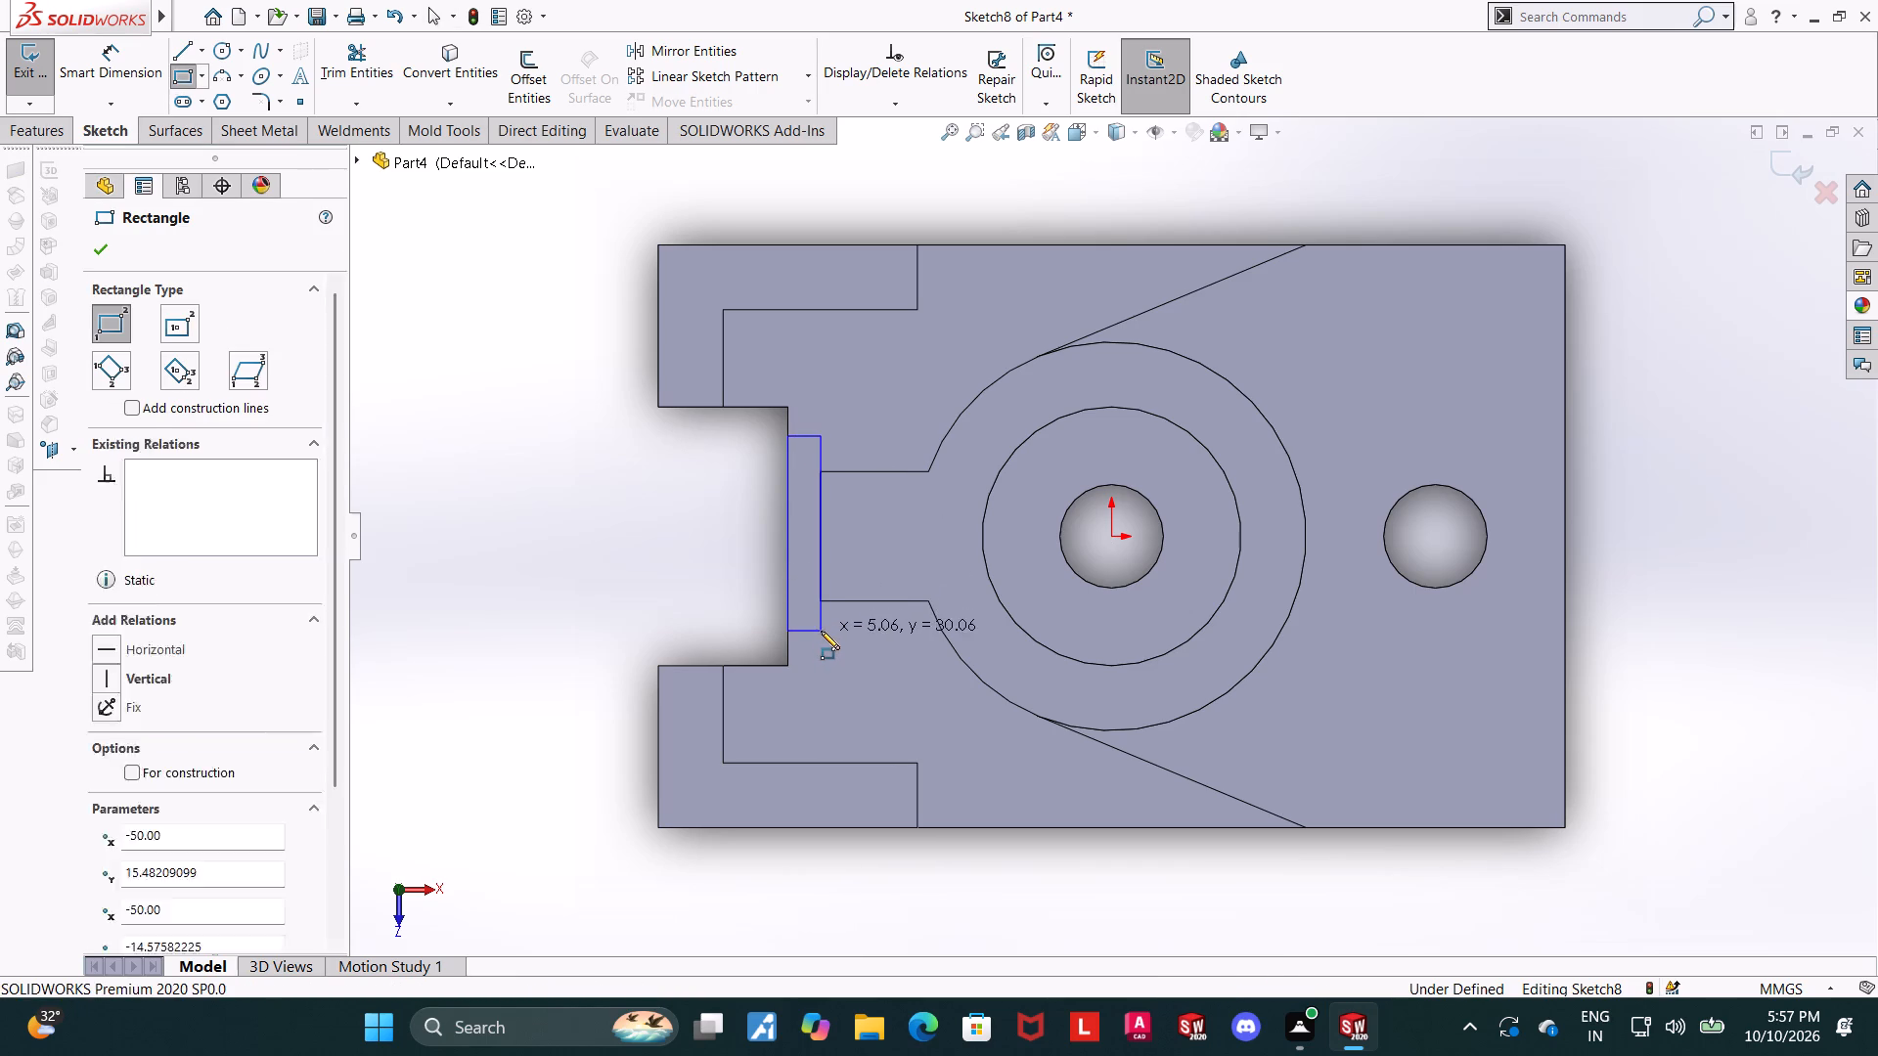
key(Escape)
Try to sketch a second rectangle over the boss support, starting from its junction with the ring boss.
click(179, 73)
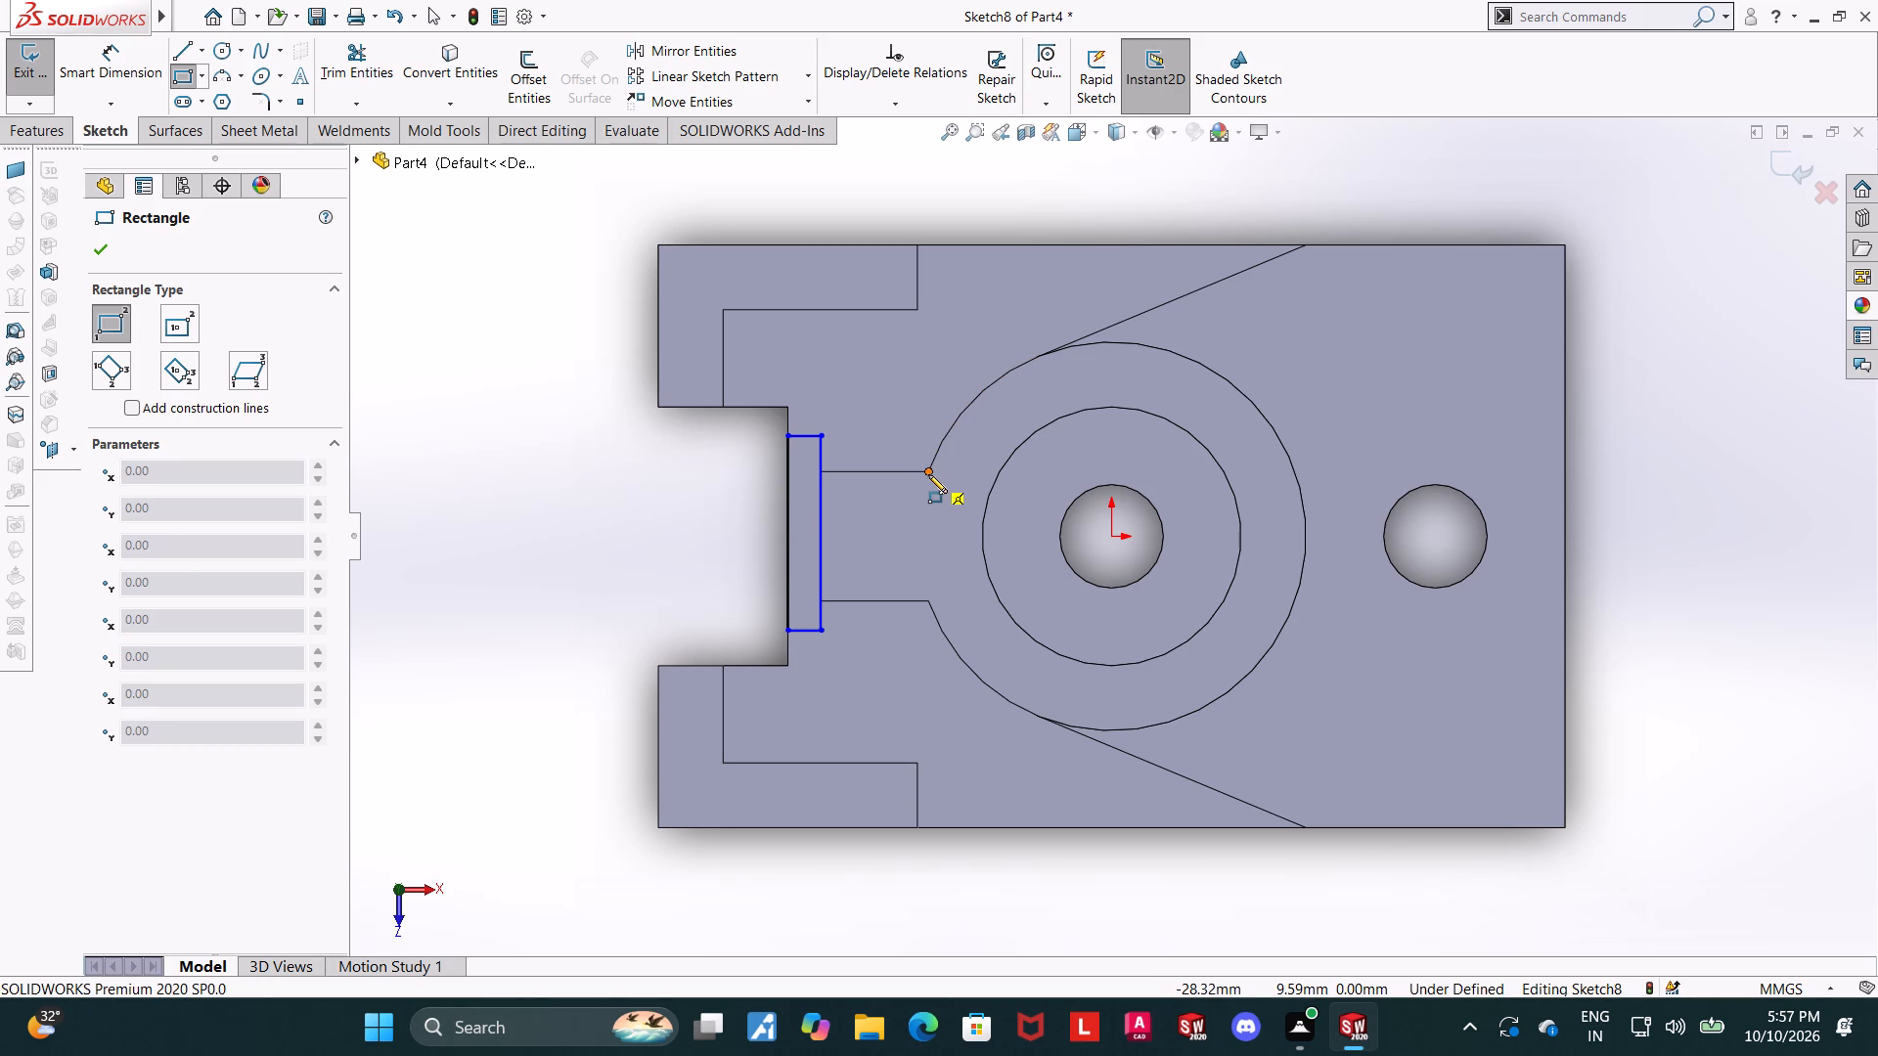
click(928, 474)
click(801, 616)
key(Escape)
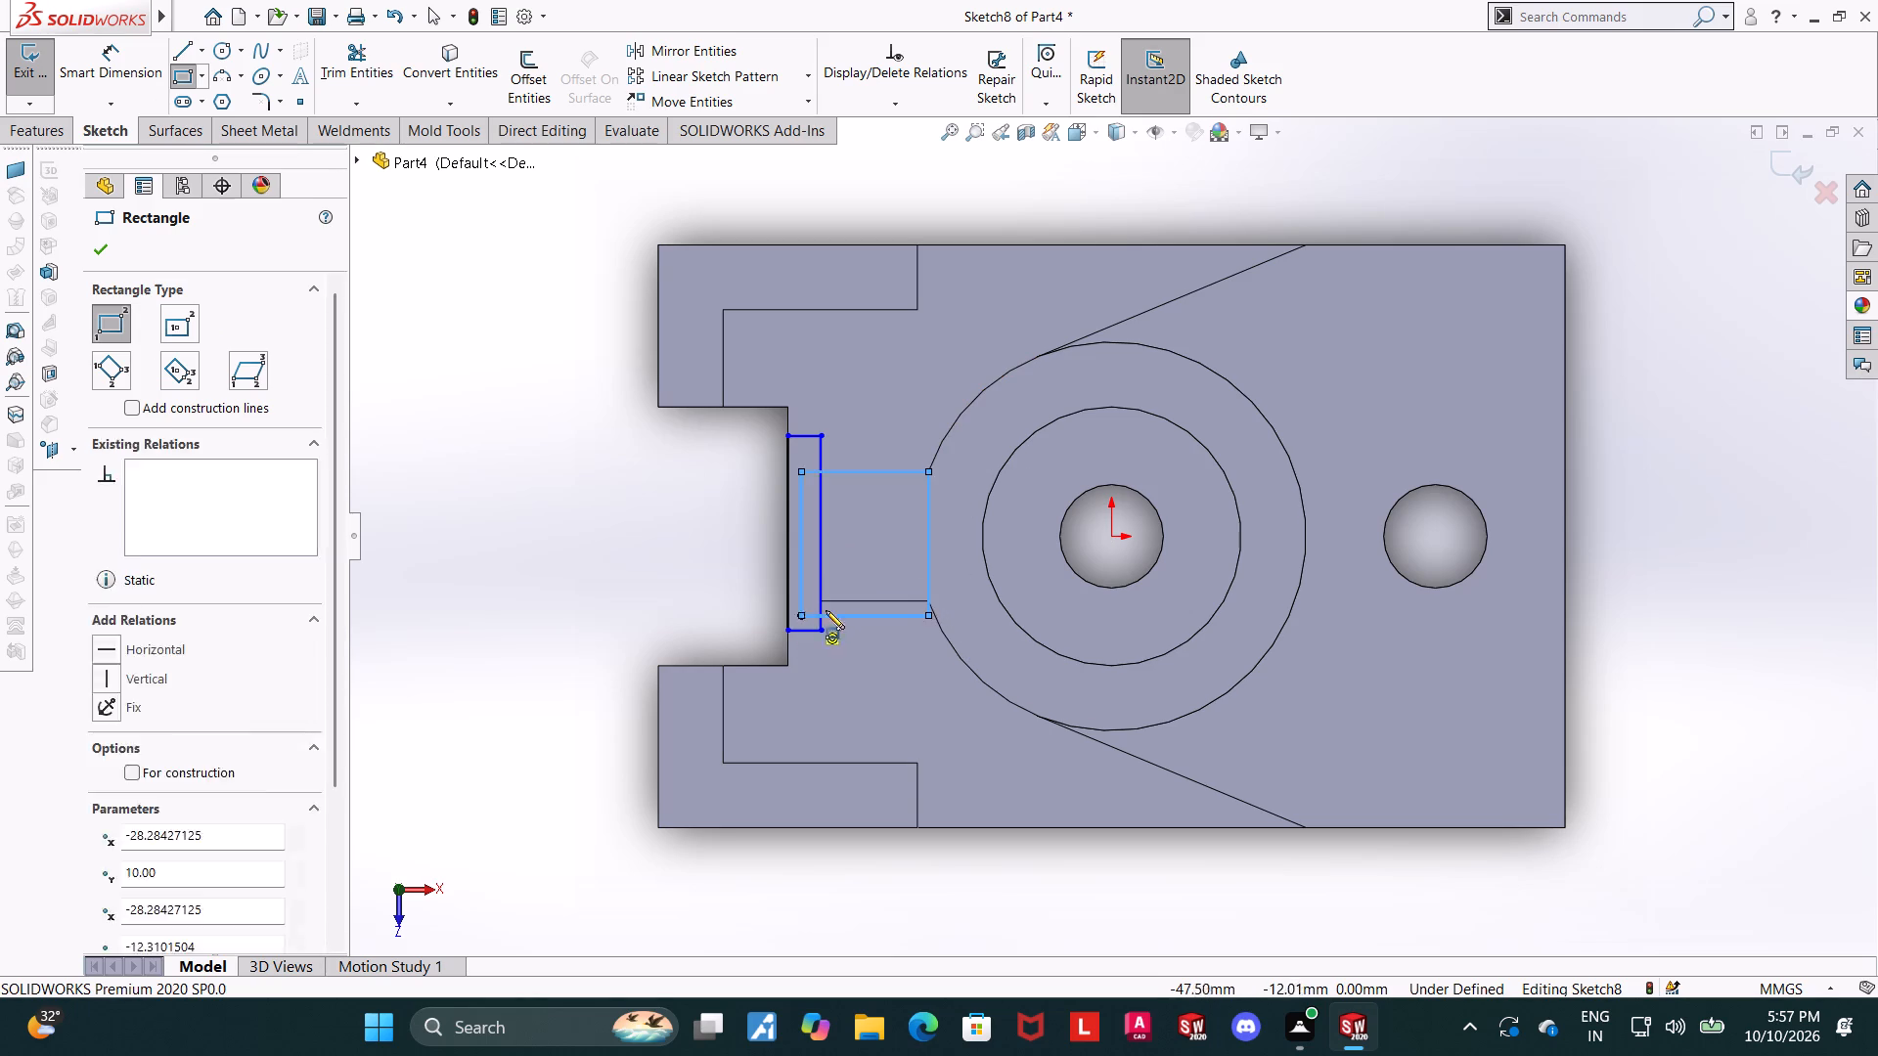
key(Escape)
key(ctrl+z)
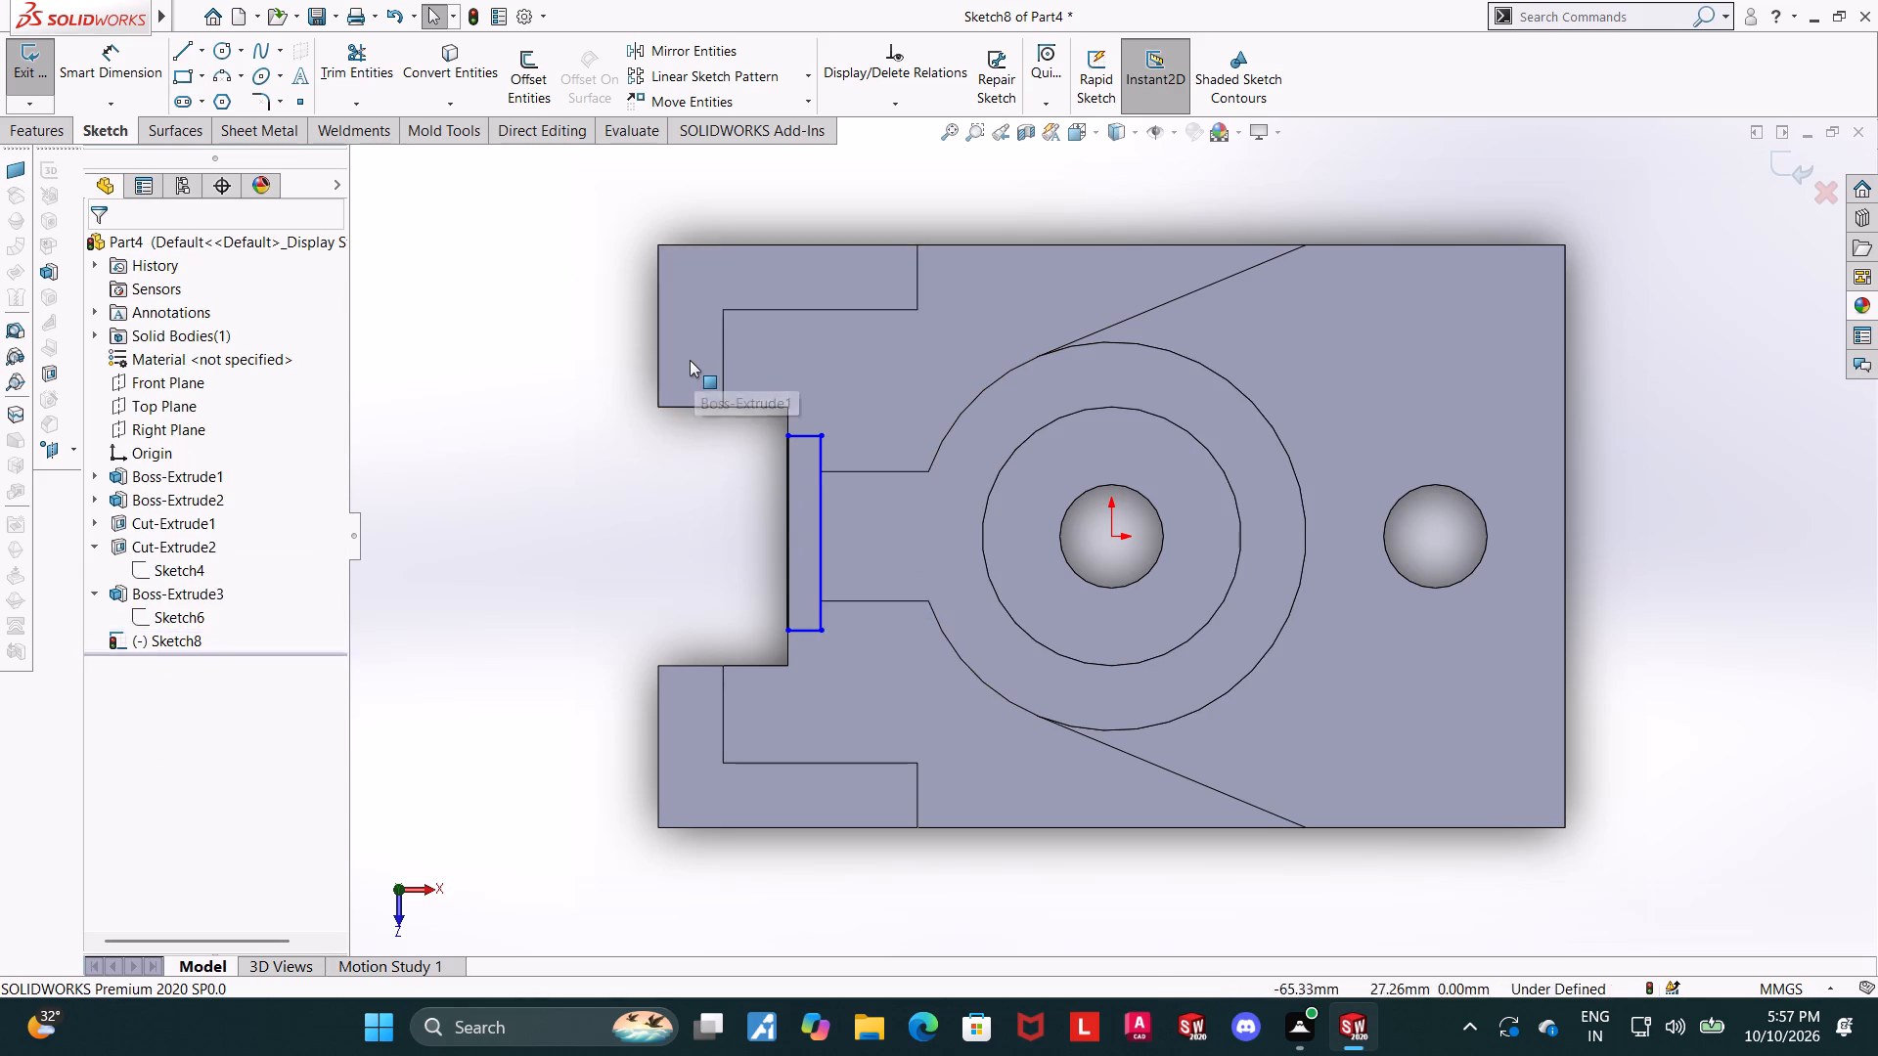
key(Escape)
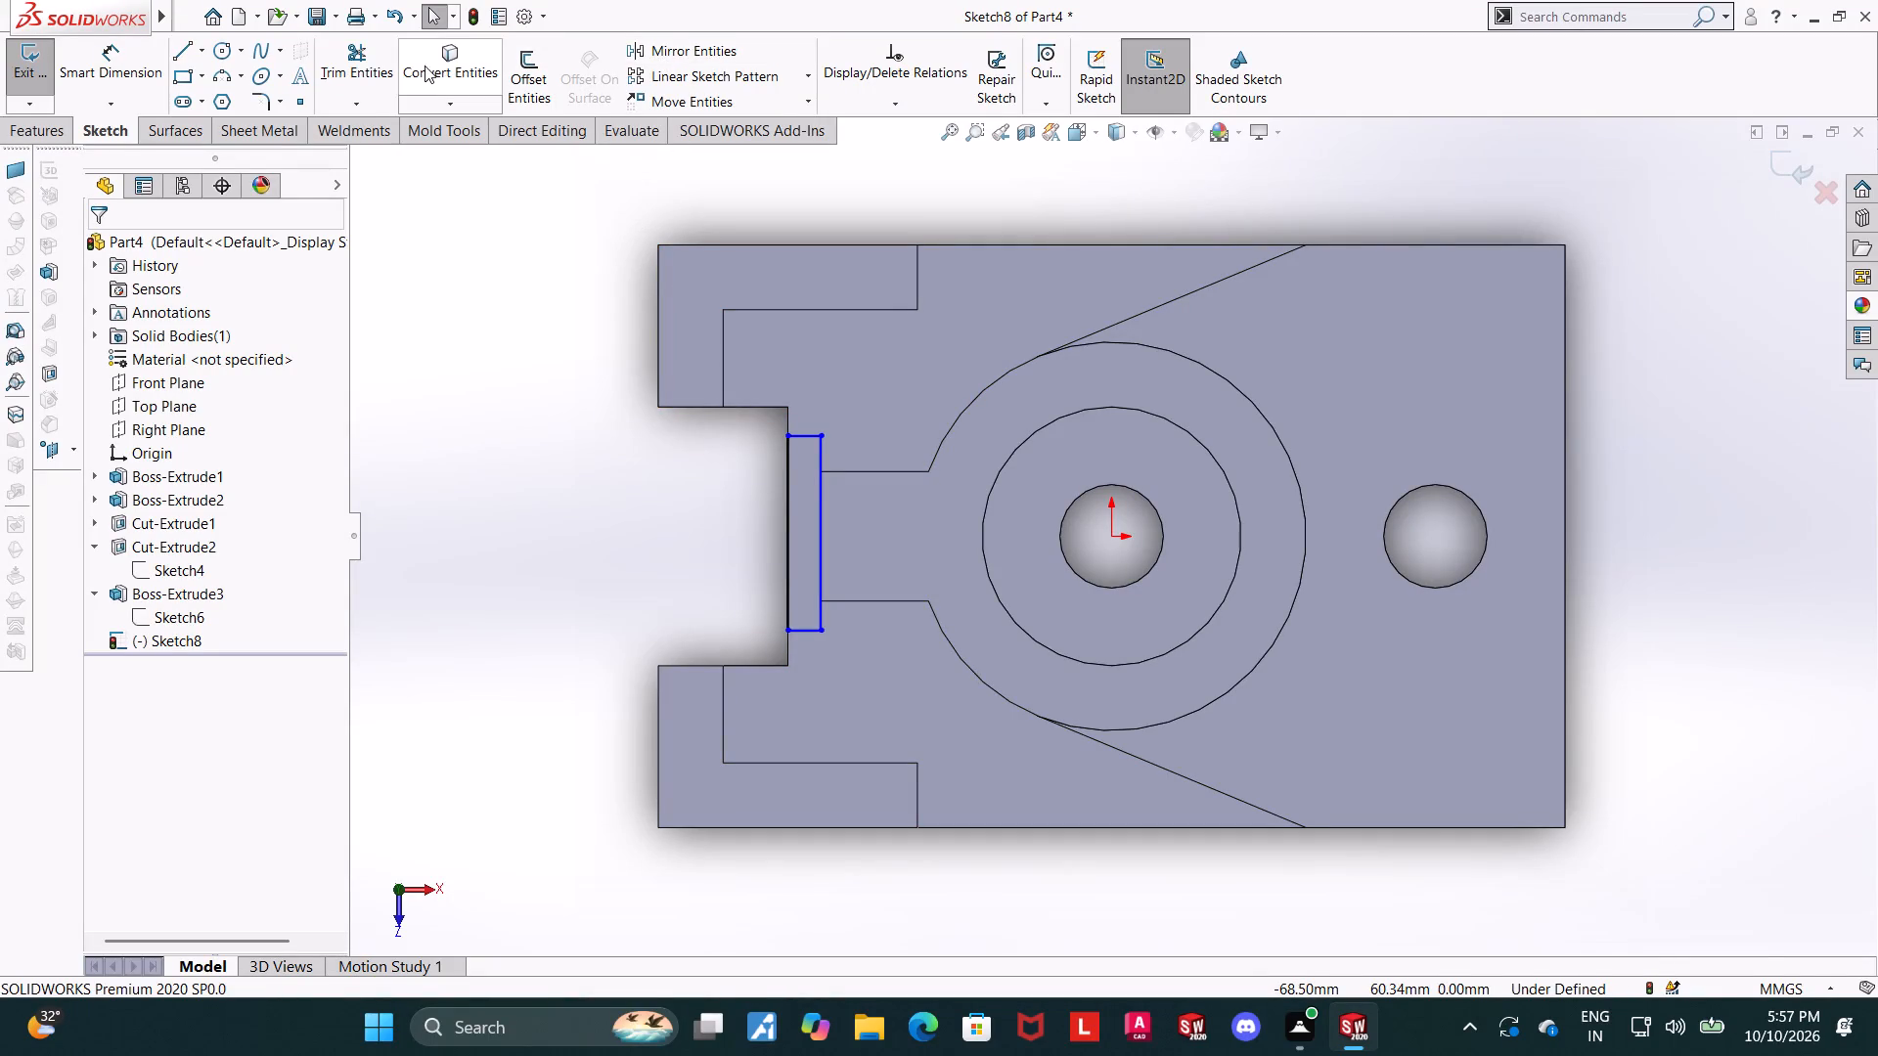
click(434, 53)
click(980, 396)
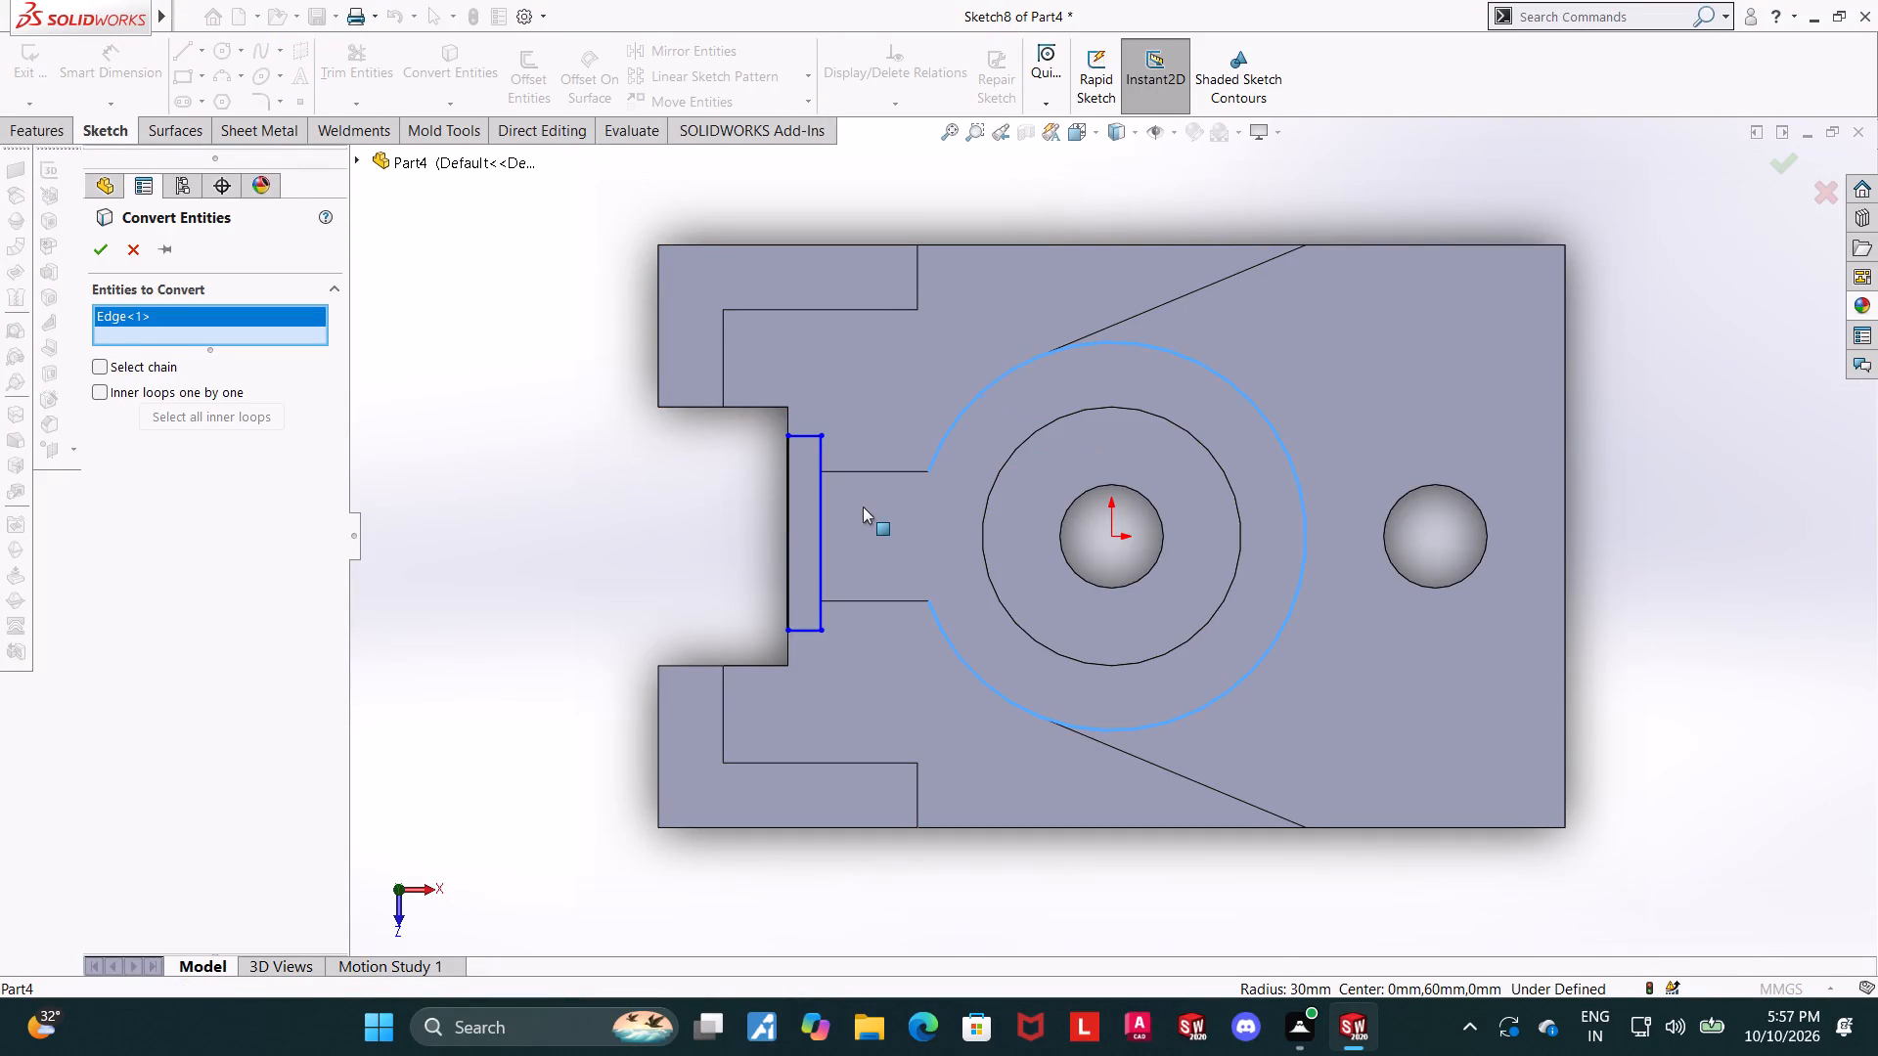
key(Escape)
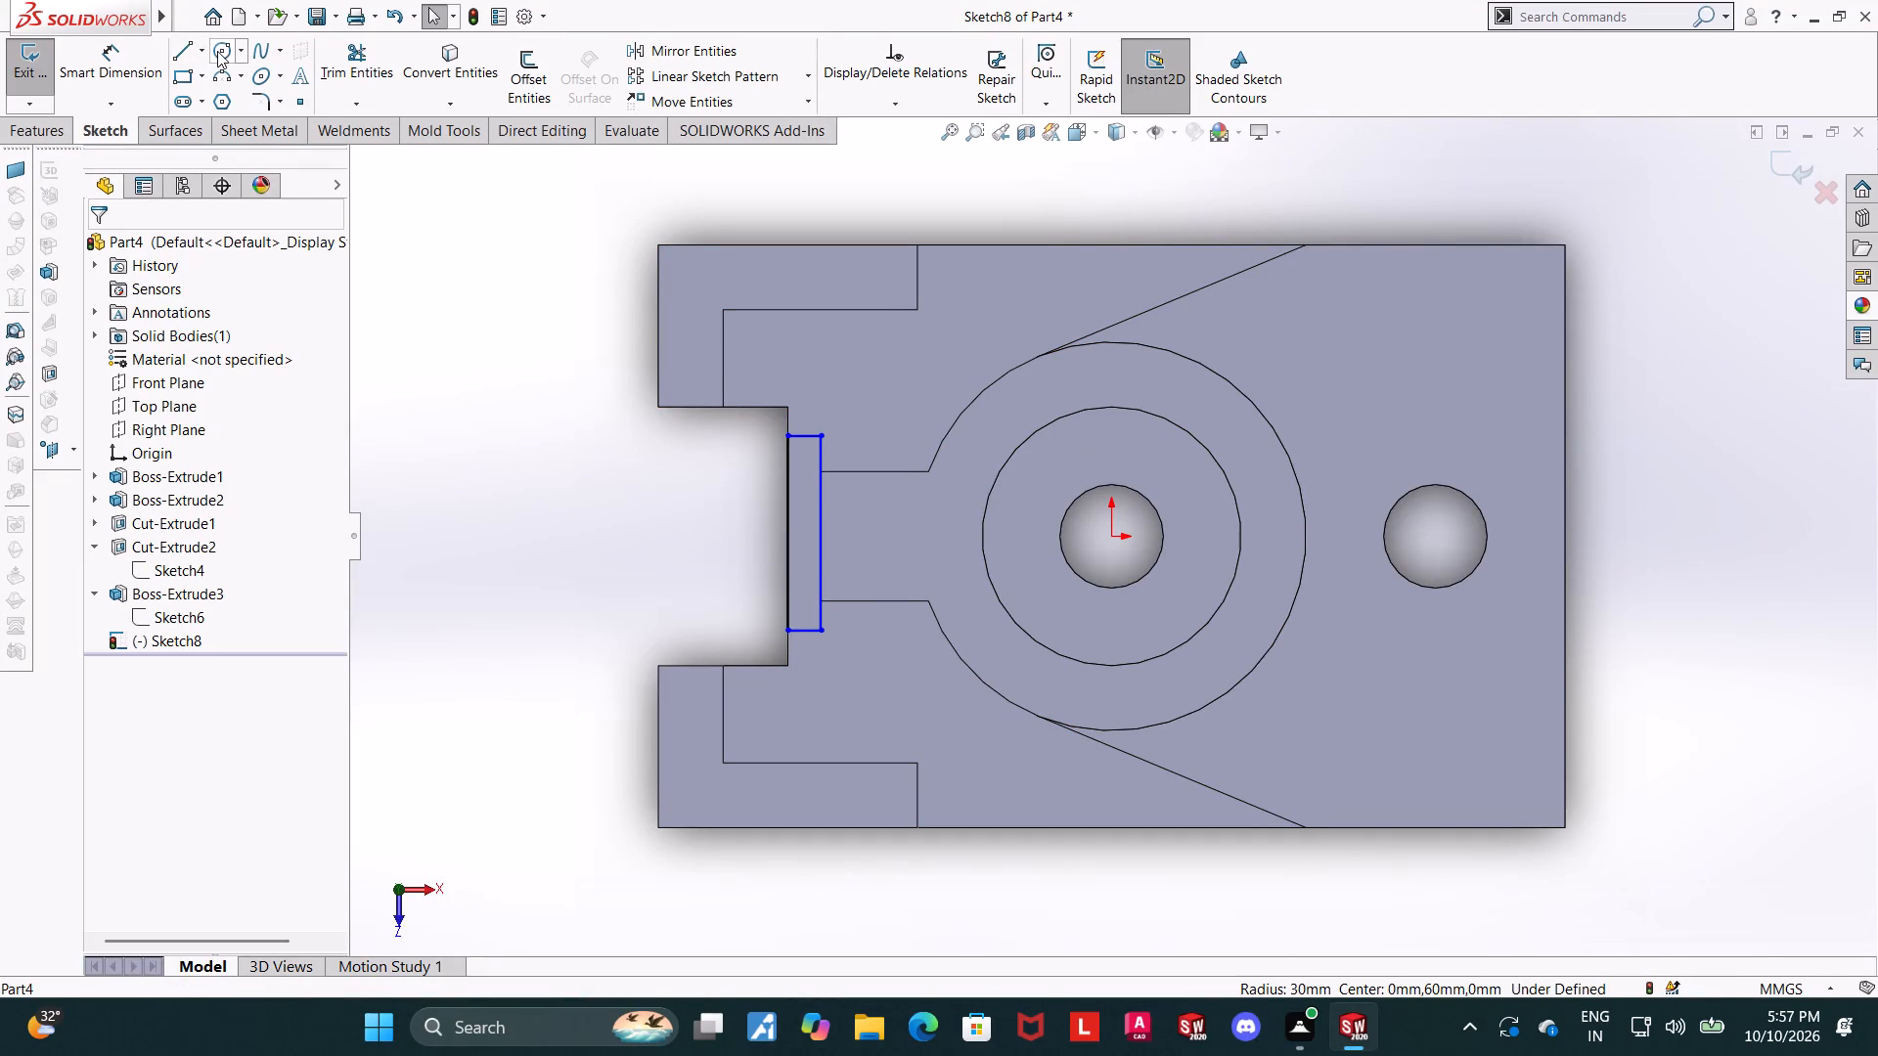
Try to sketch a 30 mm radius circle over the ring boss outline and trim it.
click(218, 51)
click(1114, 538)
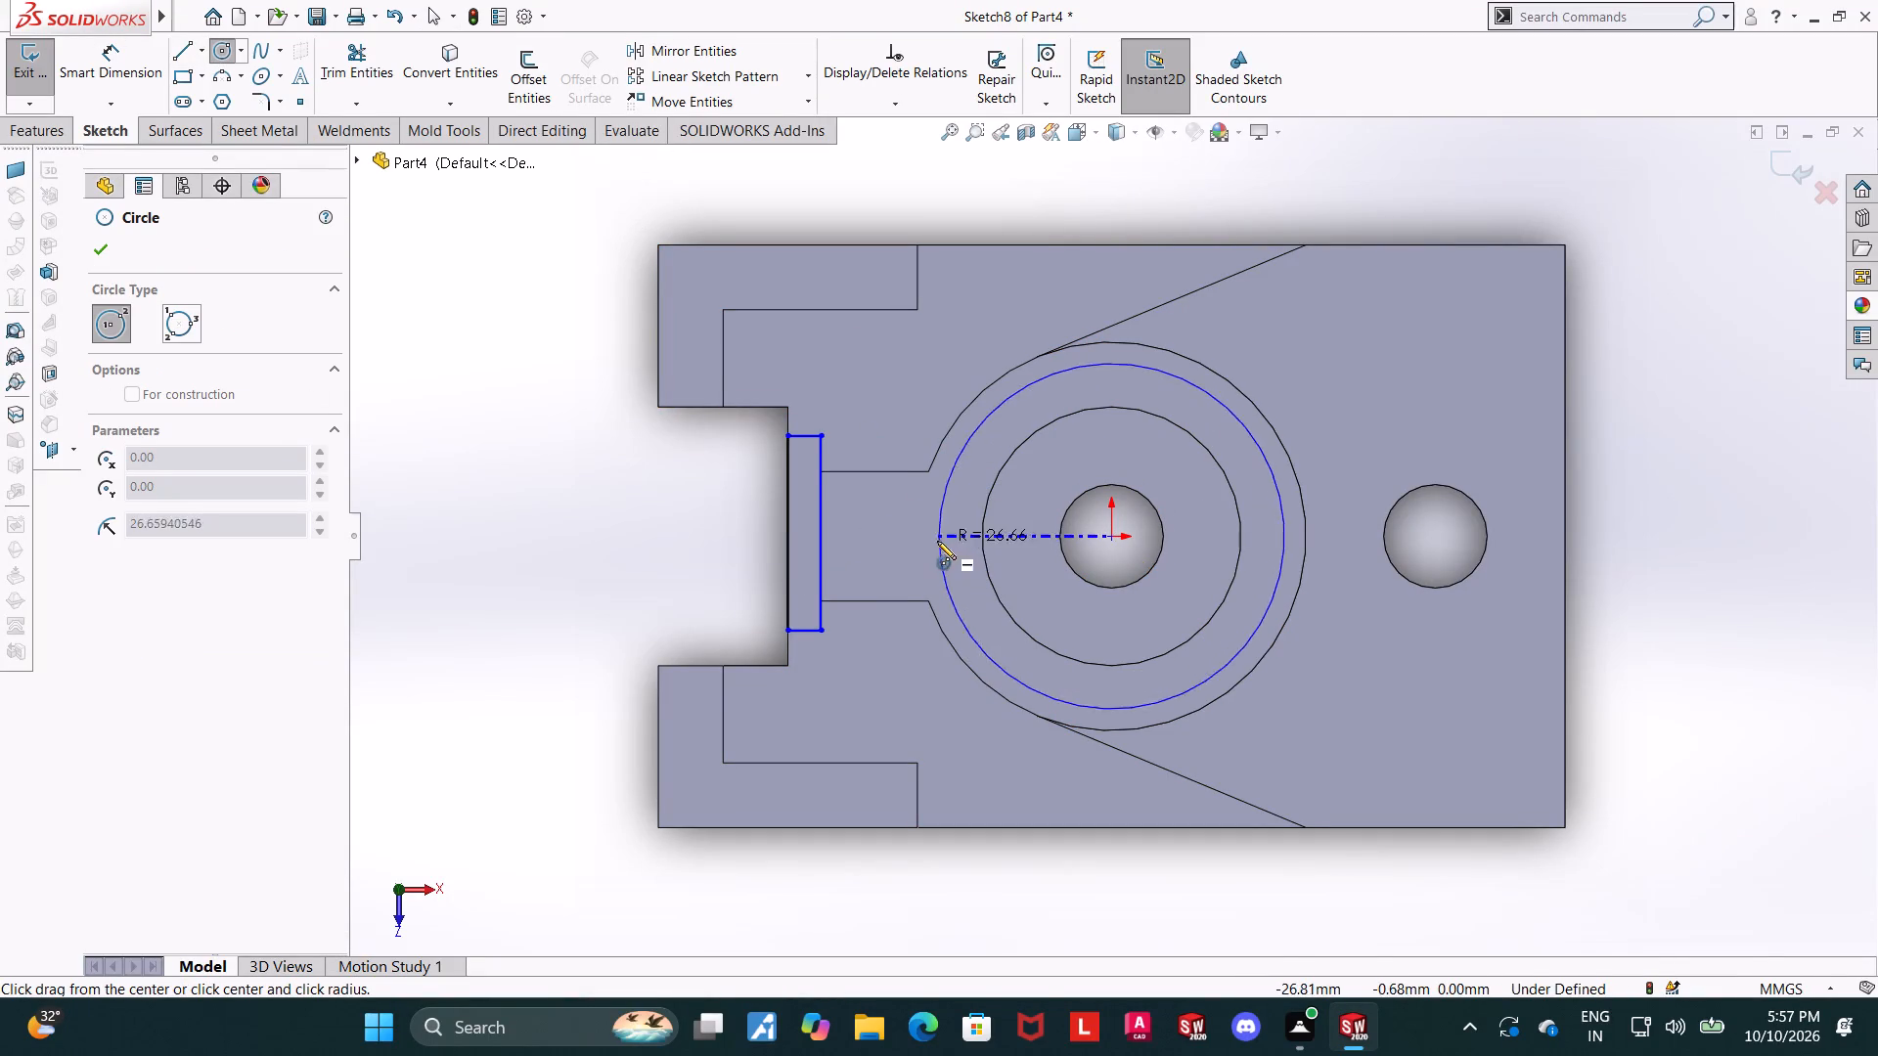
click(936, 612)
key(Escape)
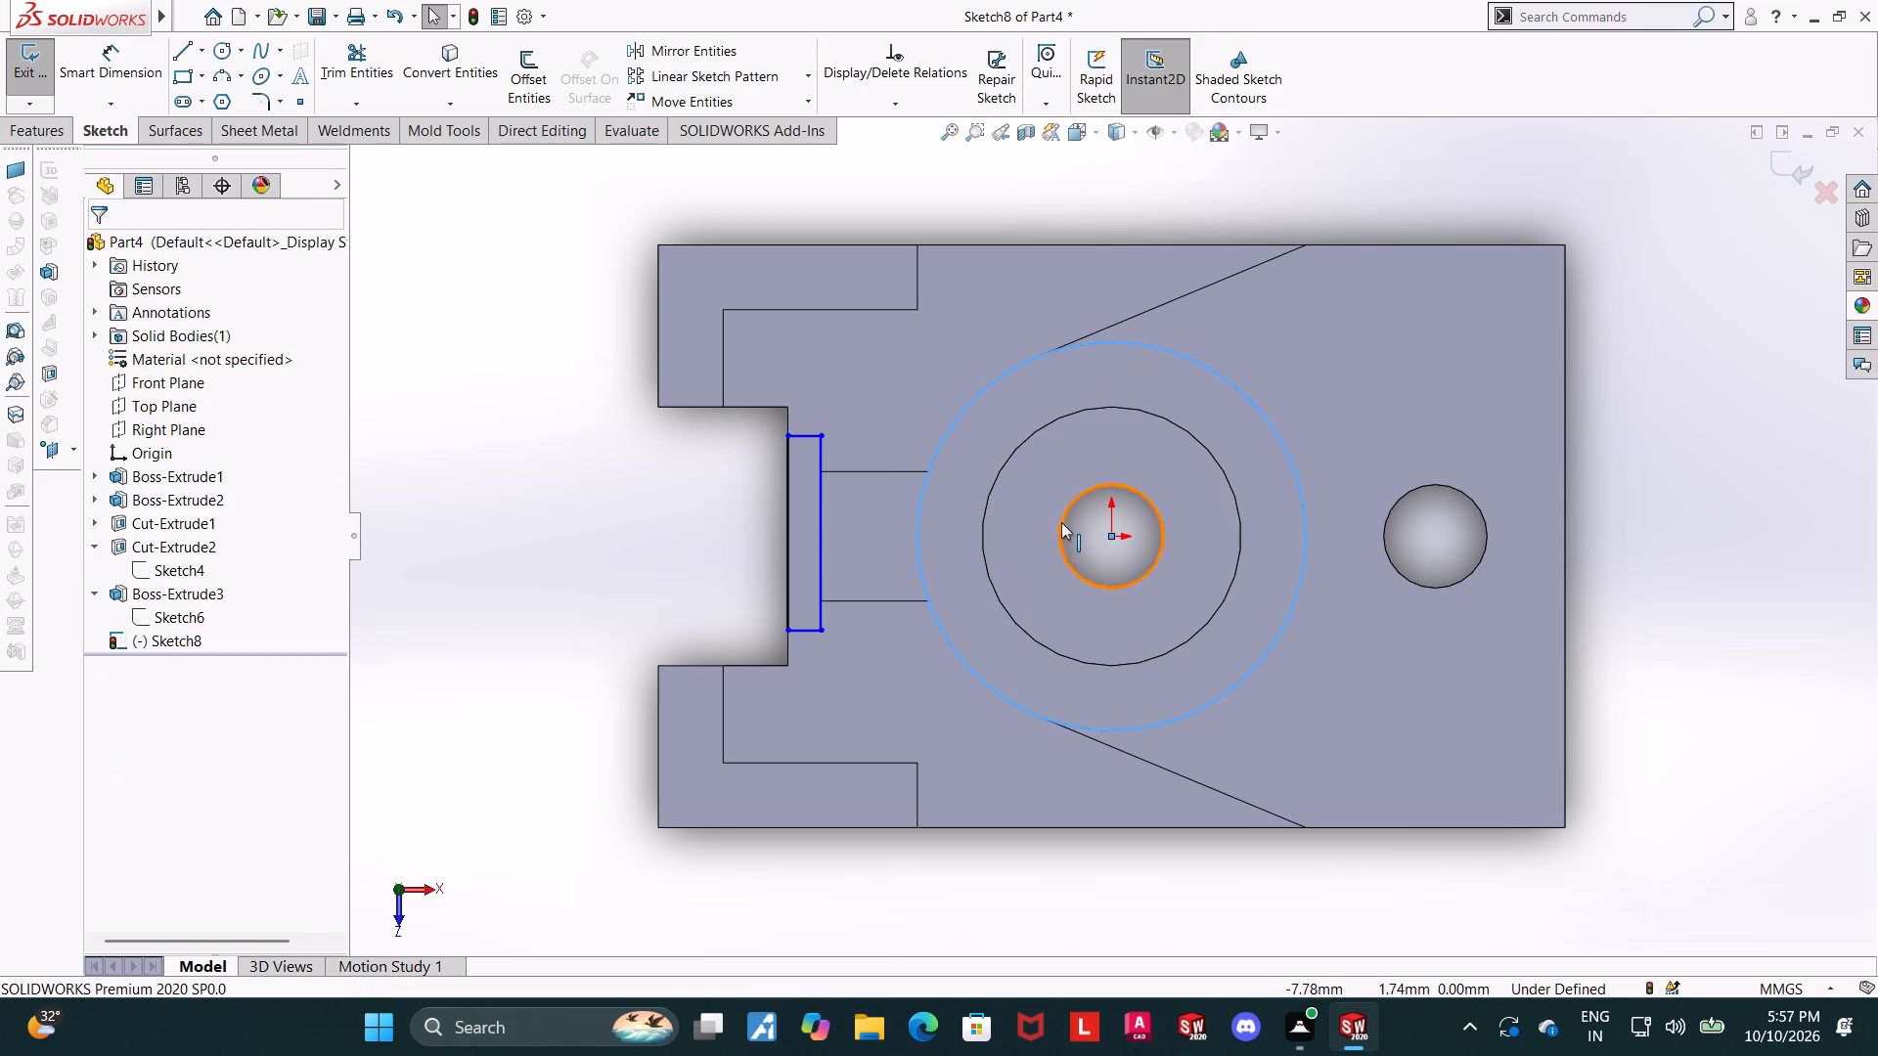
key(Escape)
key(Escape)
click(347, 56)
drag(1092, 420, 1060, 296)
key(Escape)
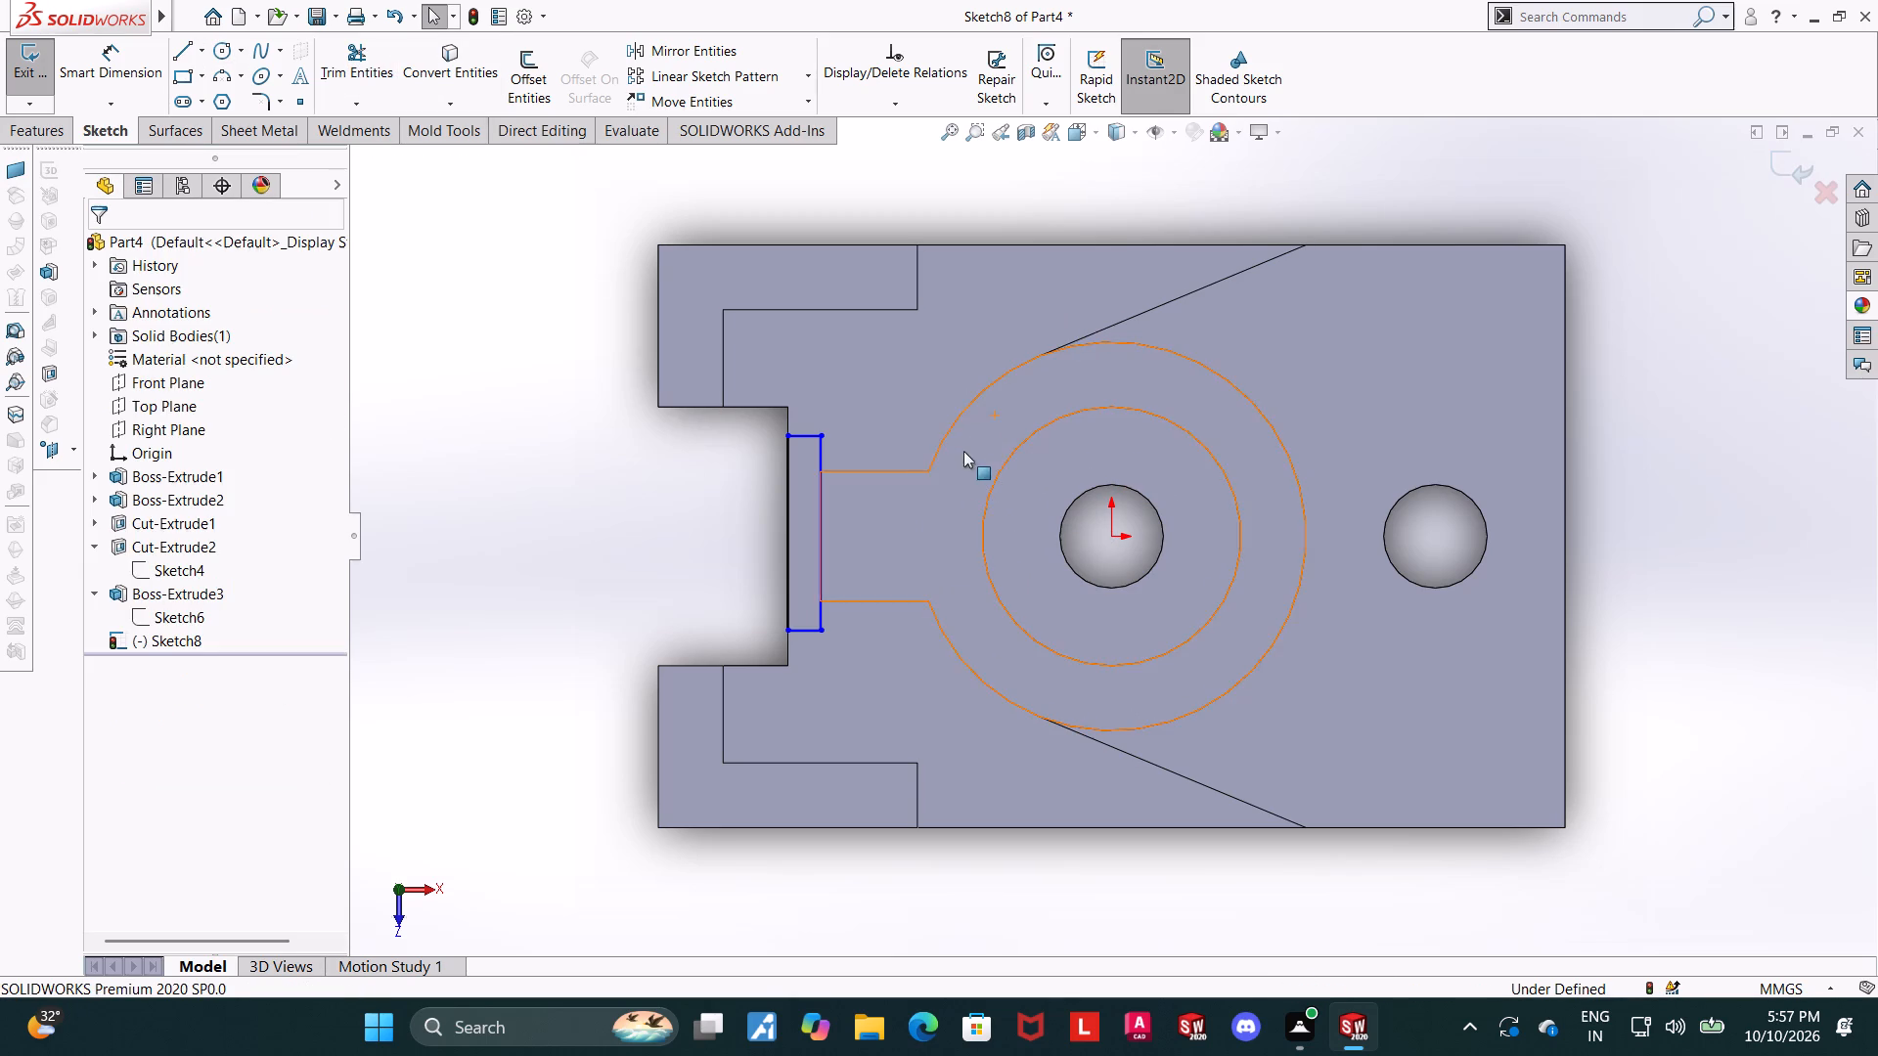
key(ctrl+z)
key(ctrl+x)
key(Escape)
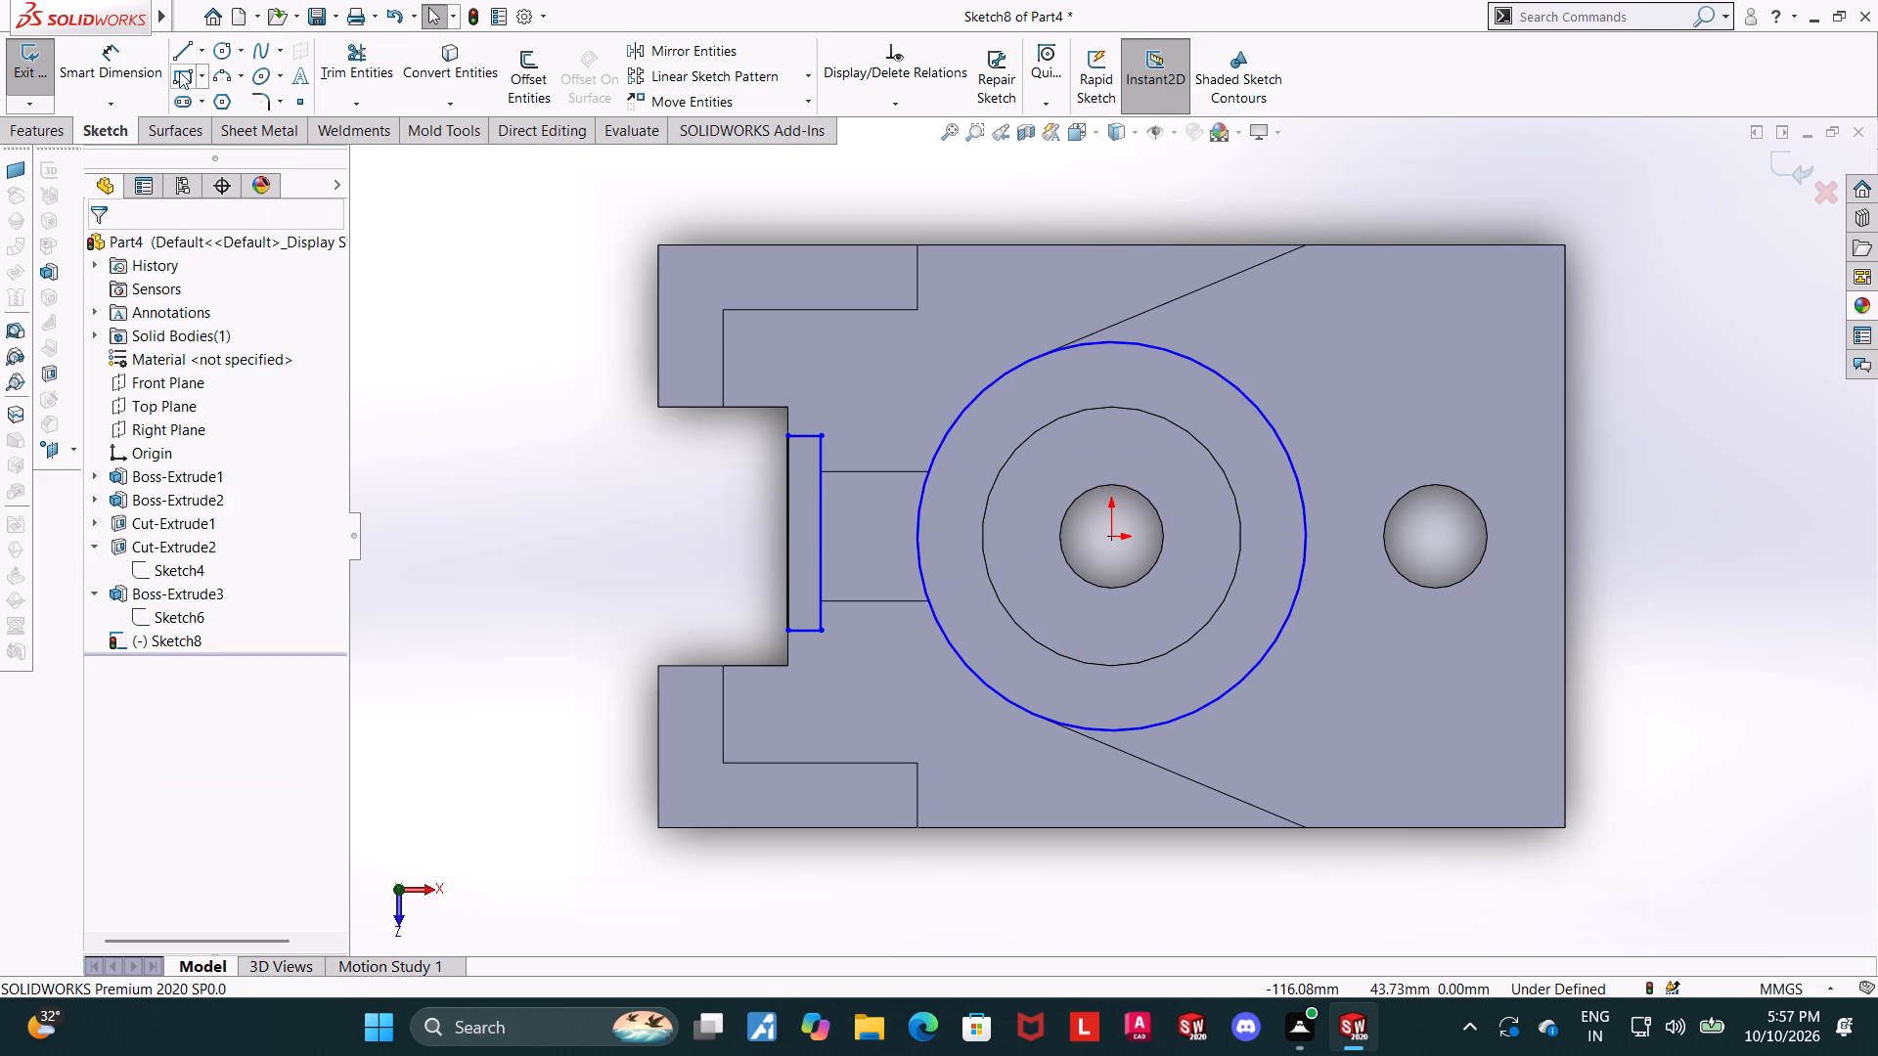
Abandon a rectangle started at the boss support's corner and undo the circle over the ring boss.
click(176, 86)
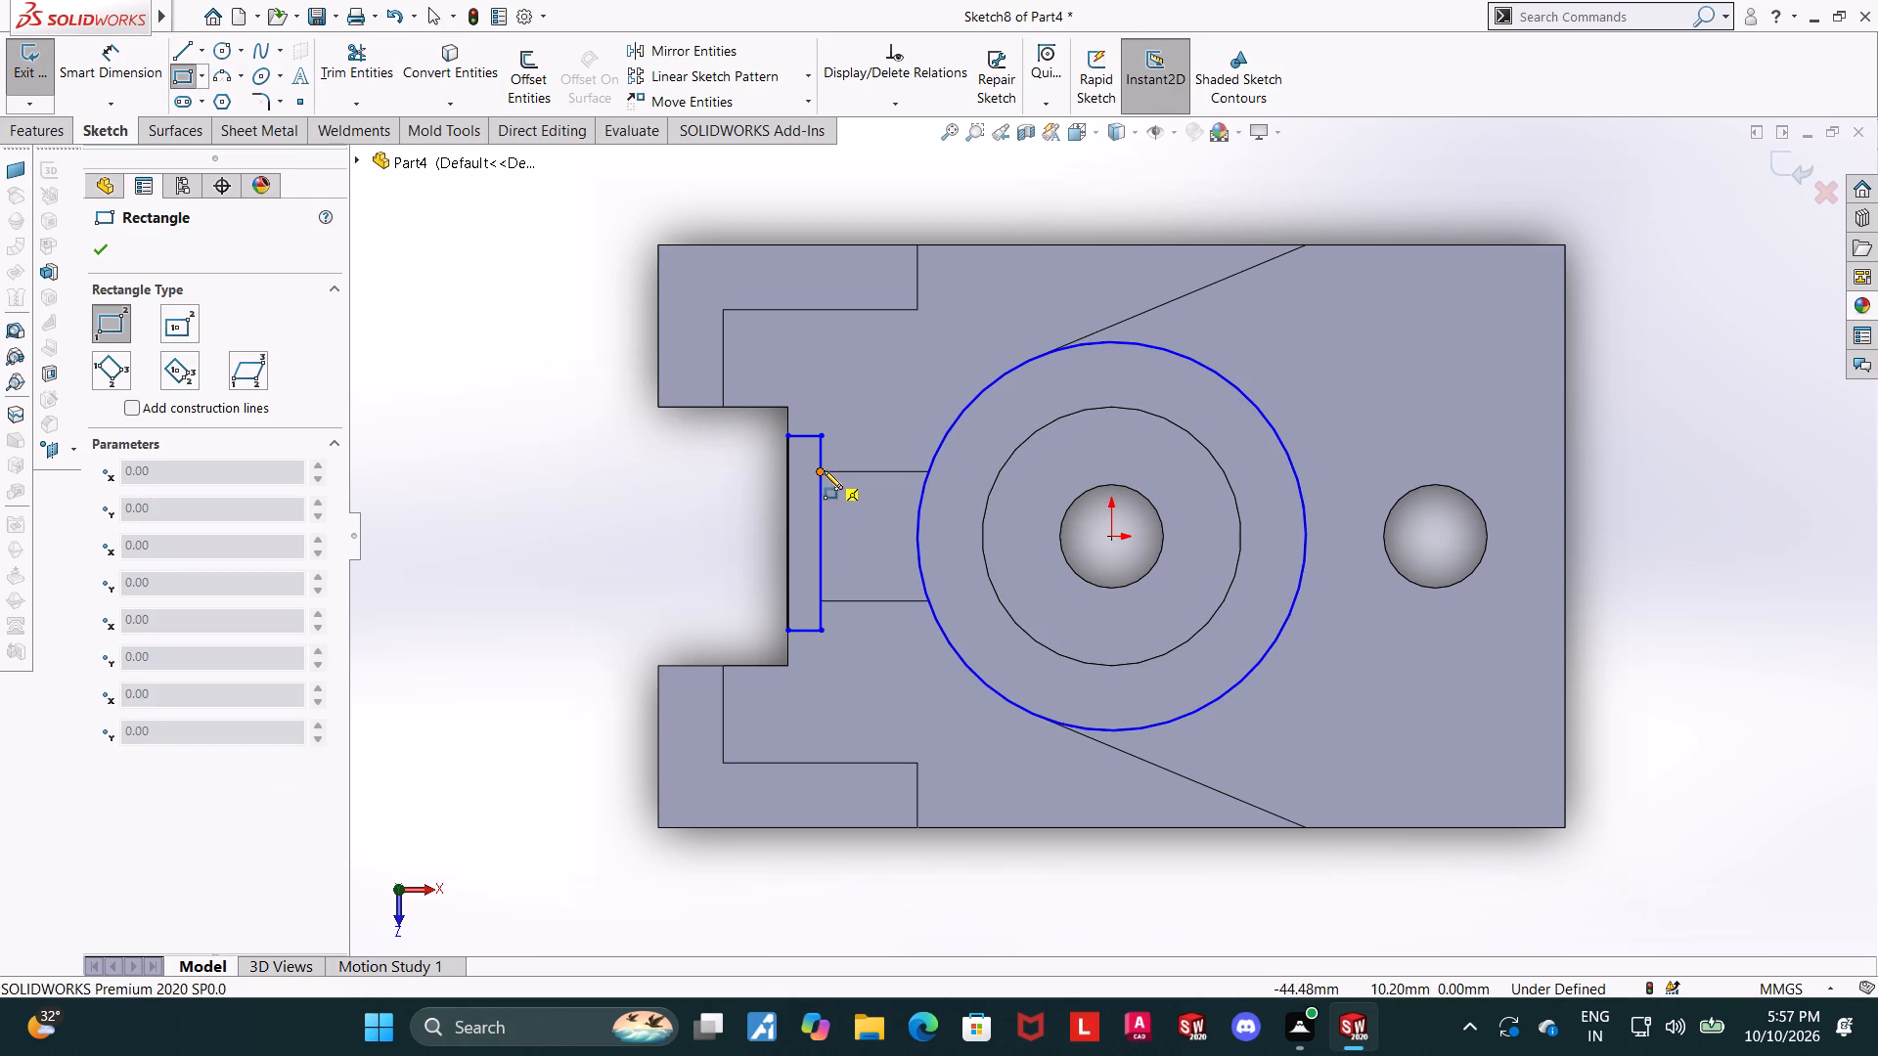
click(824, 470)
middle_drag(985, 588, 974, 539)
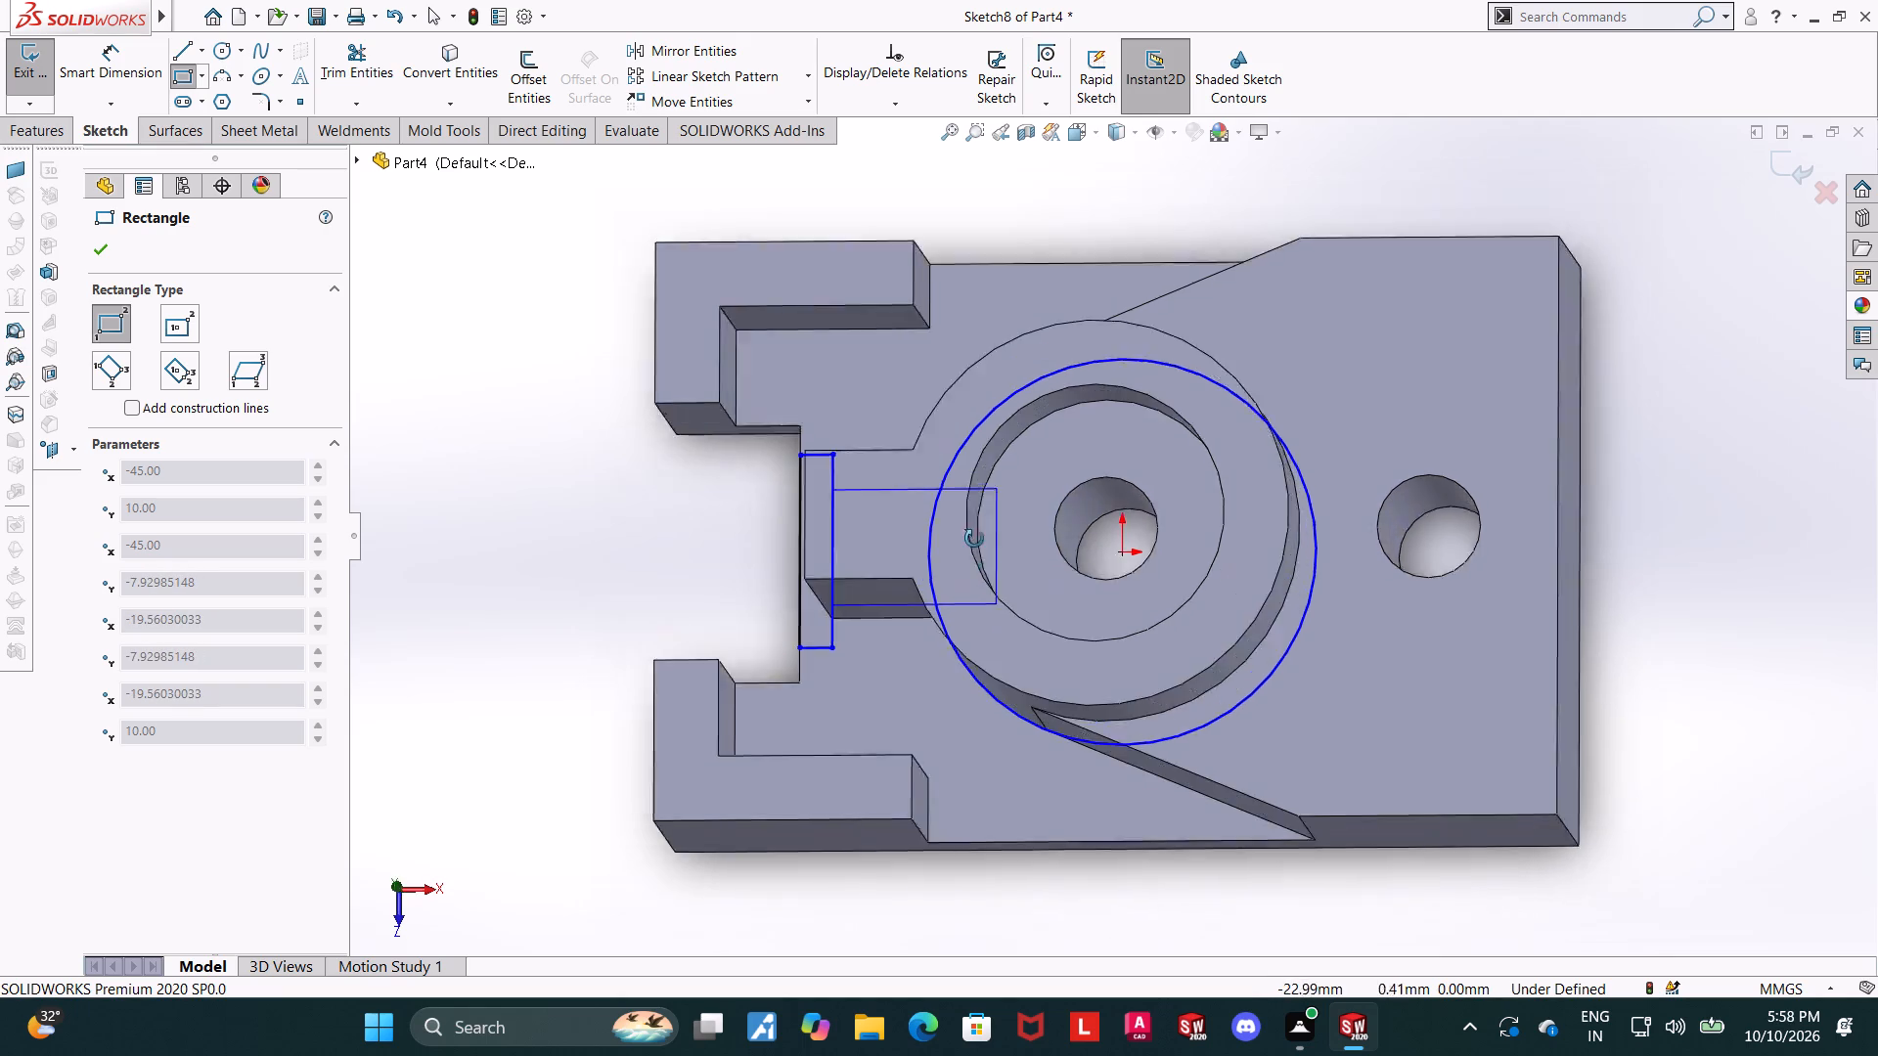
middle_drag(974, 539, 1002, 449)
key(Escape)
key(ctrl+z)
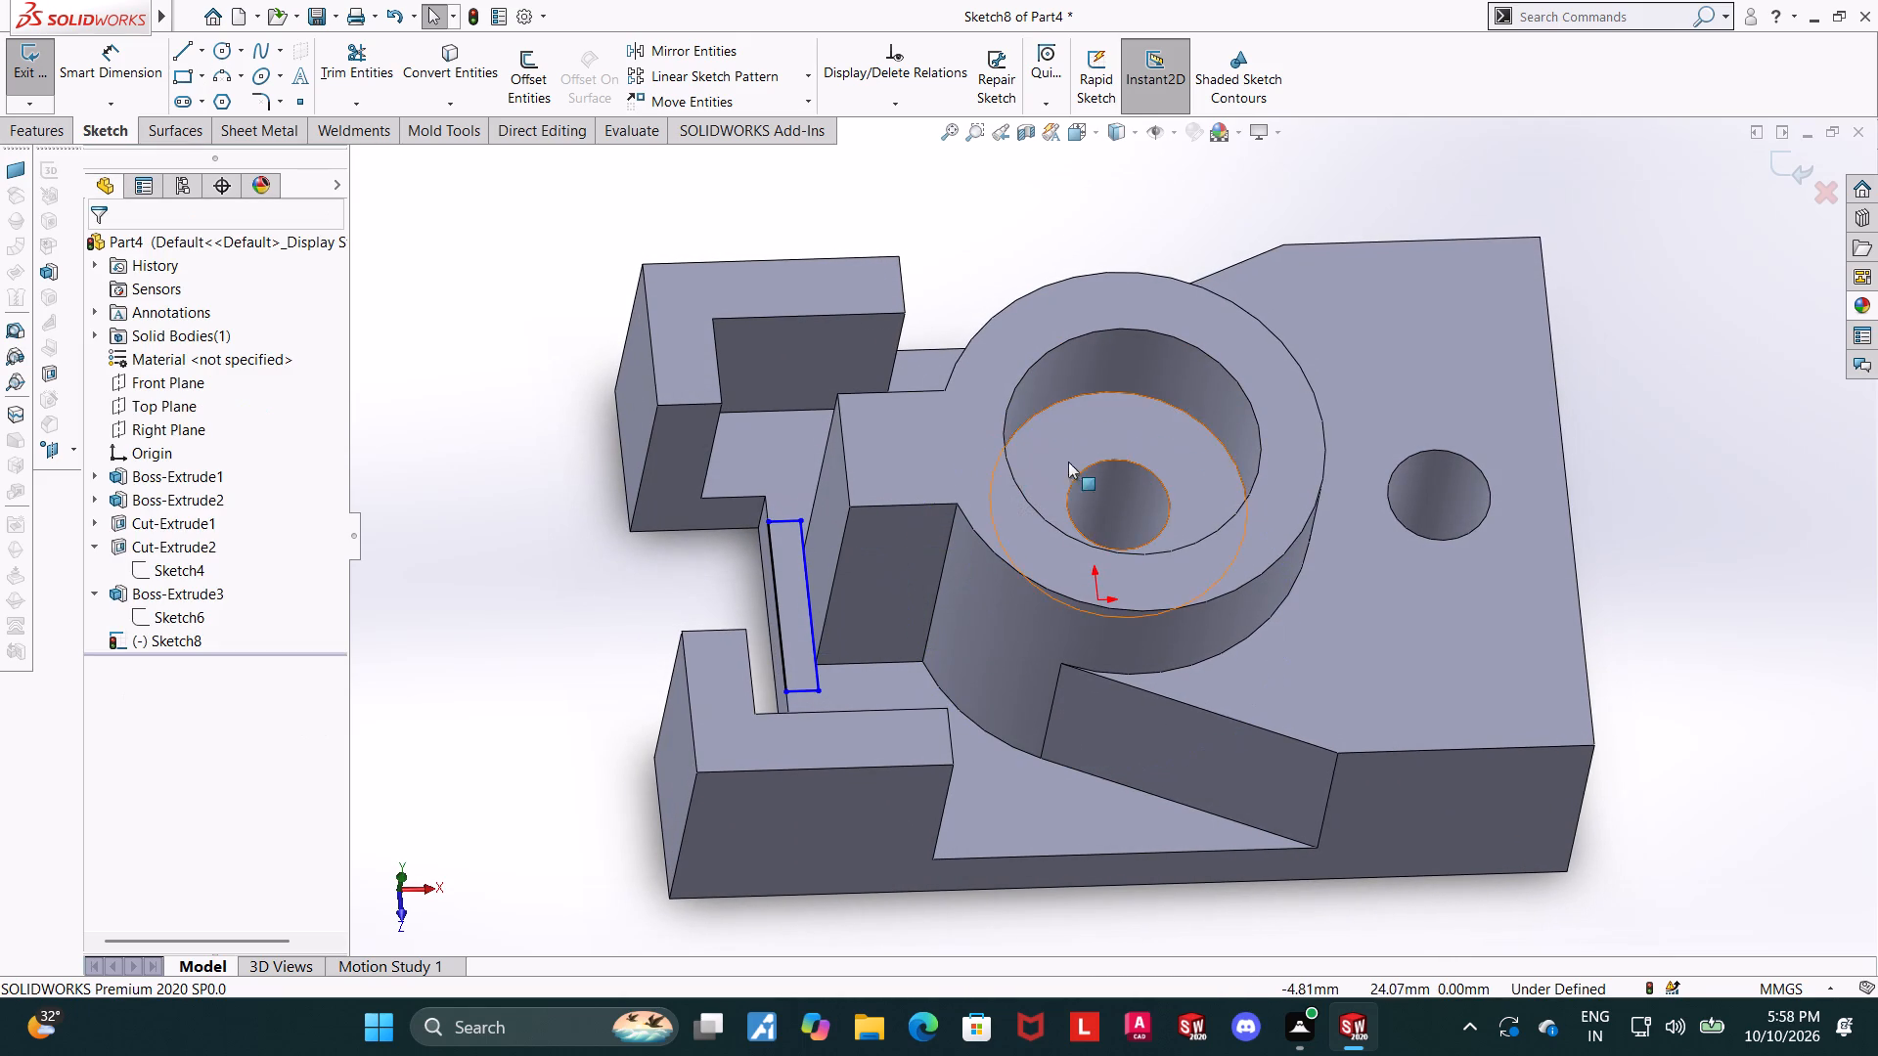
Close the sketch with the narrow rectangle on the stepped cut's floor.
key(Escape)
key(Escape)
click(1780, 166)
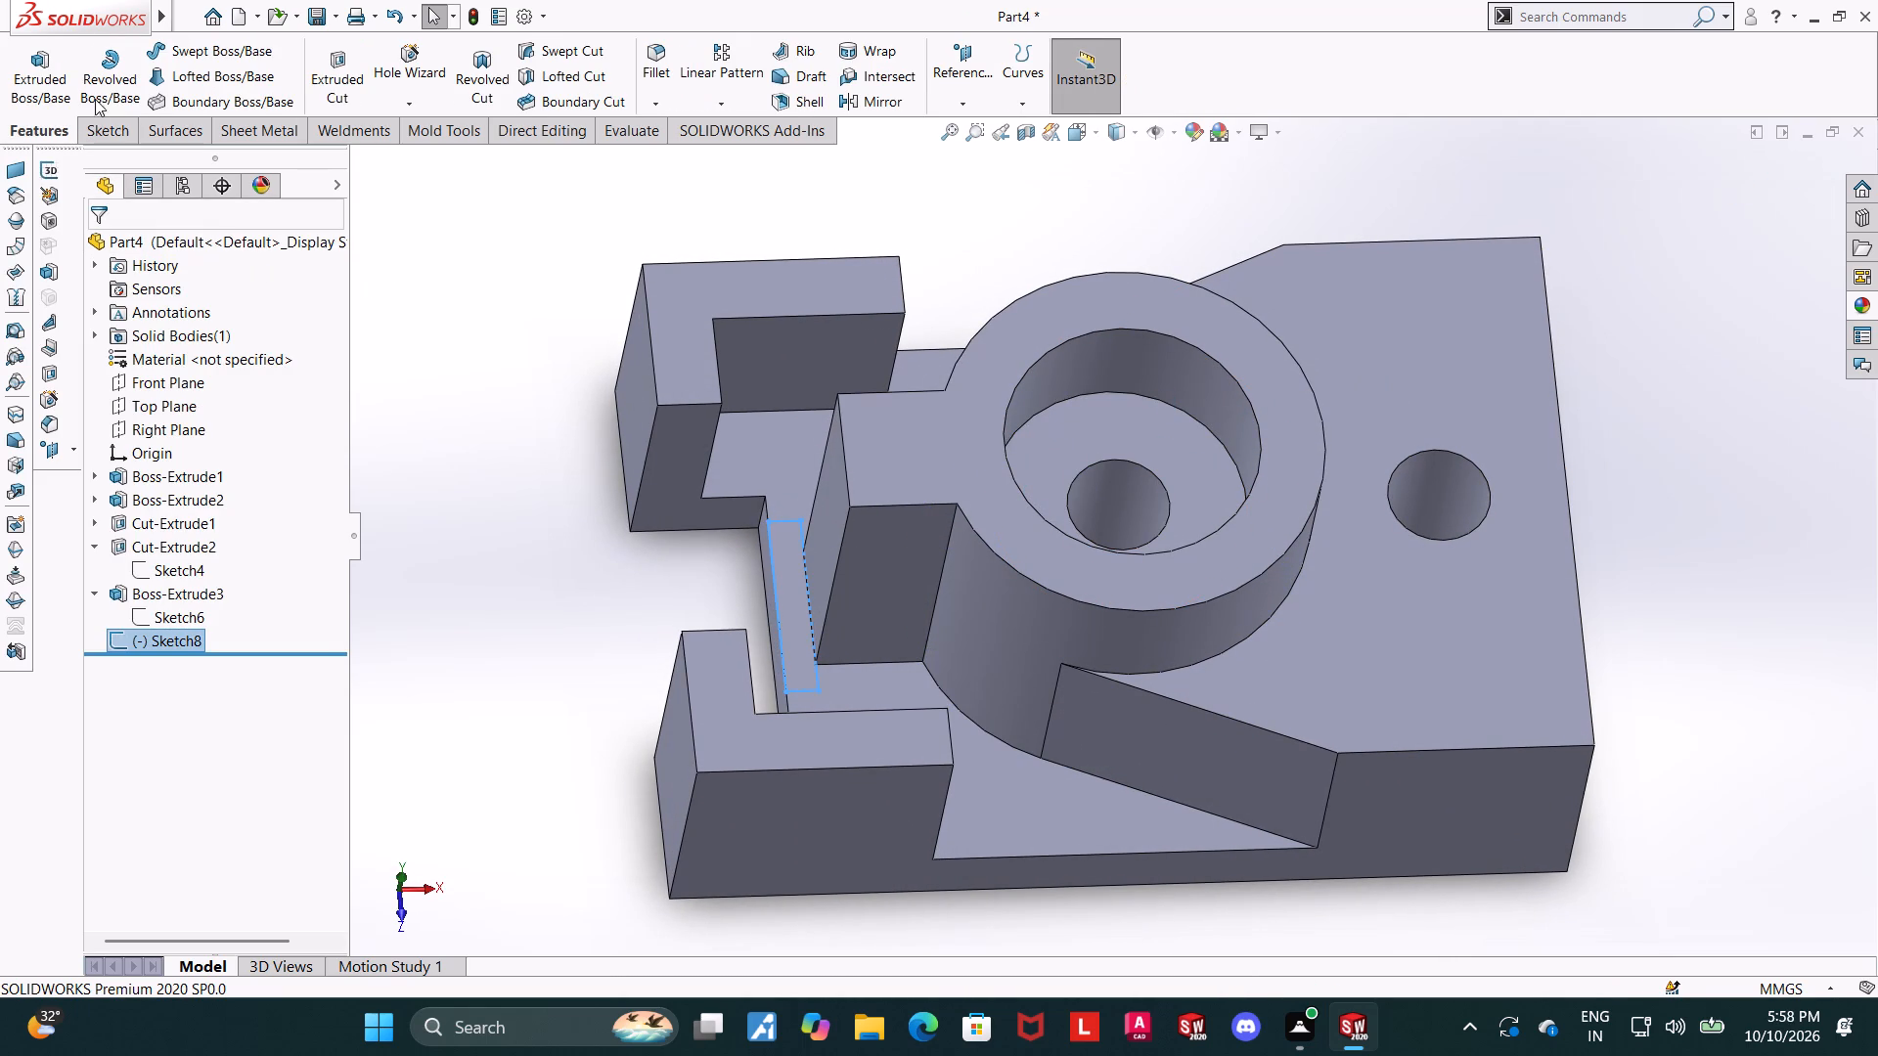
Start a sketch on the ring boss's top face and draw a 30 mm radius circle centred on the ring.
click(981, 459)
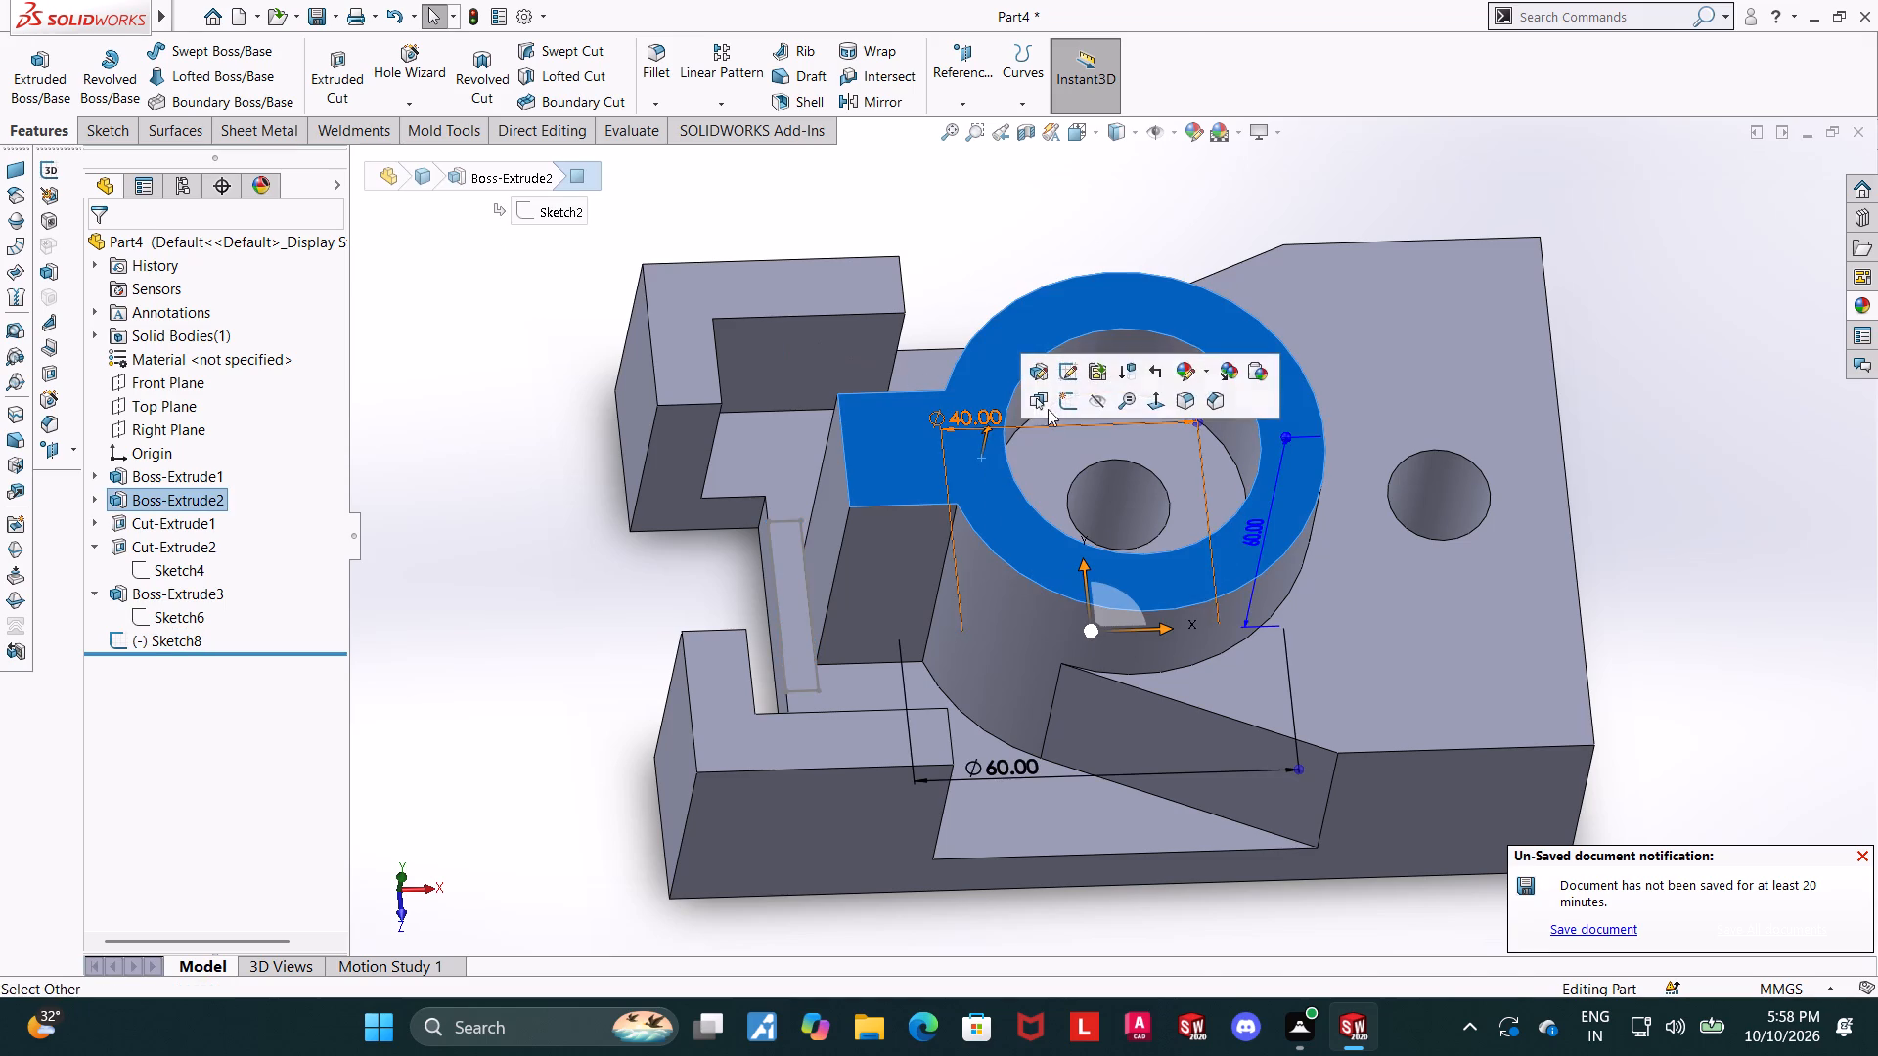
click(1076, 402)
click(169, 662)
click(216, 649)
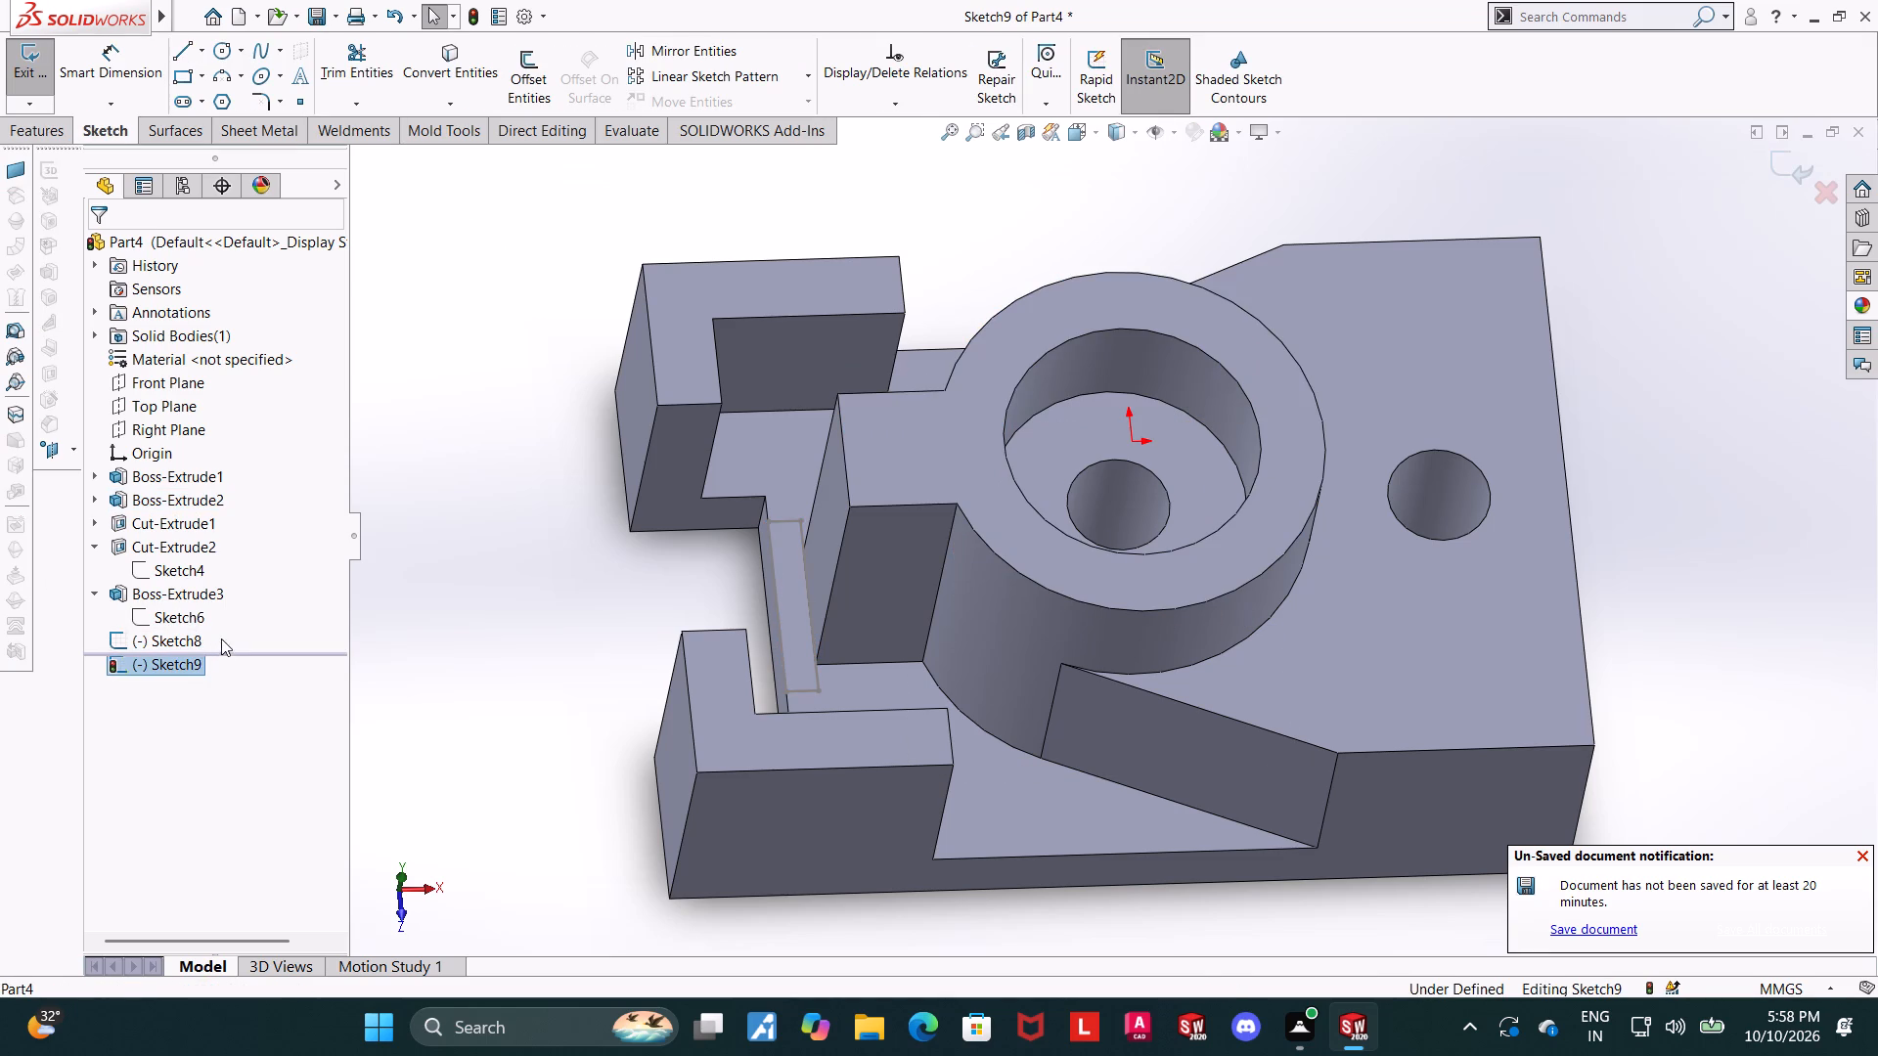
click(173, 679)
click(185, 668)
click(221, 641)
key(Escape)
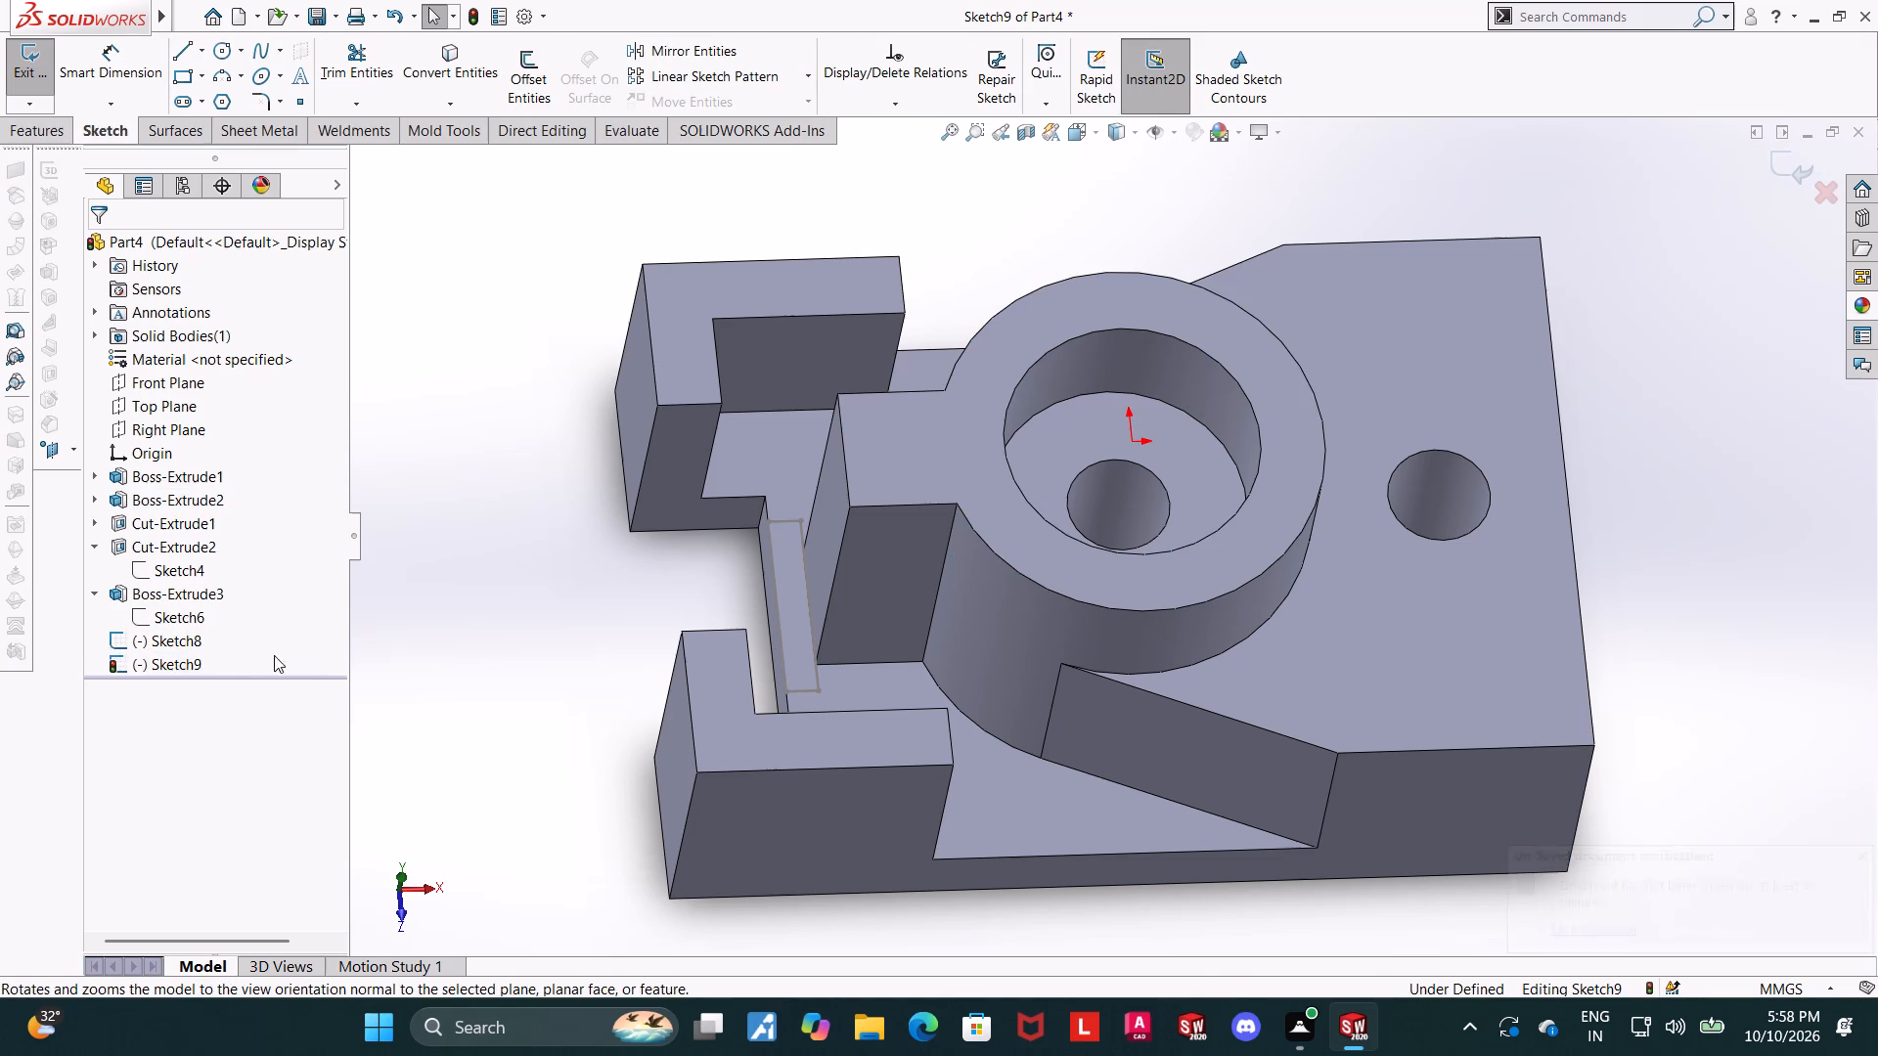
click(163, 662)
click(219, 638)
click(216, 49)
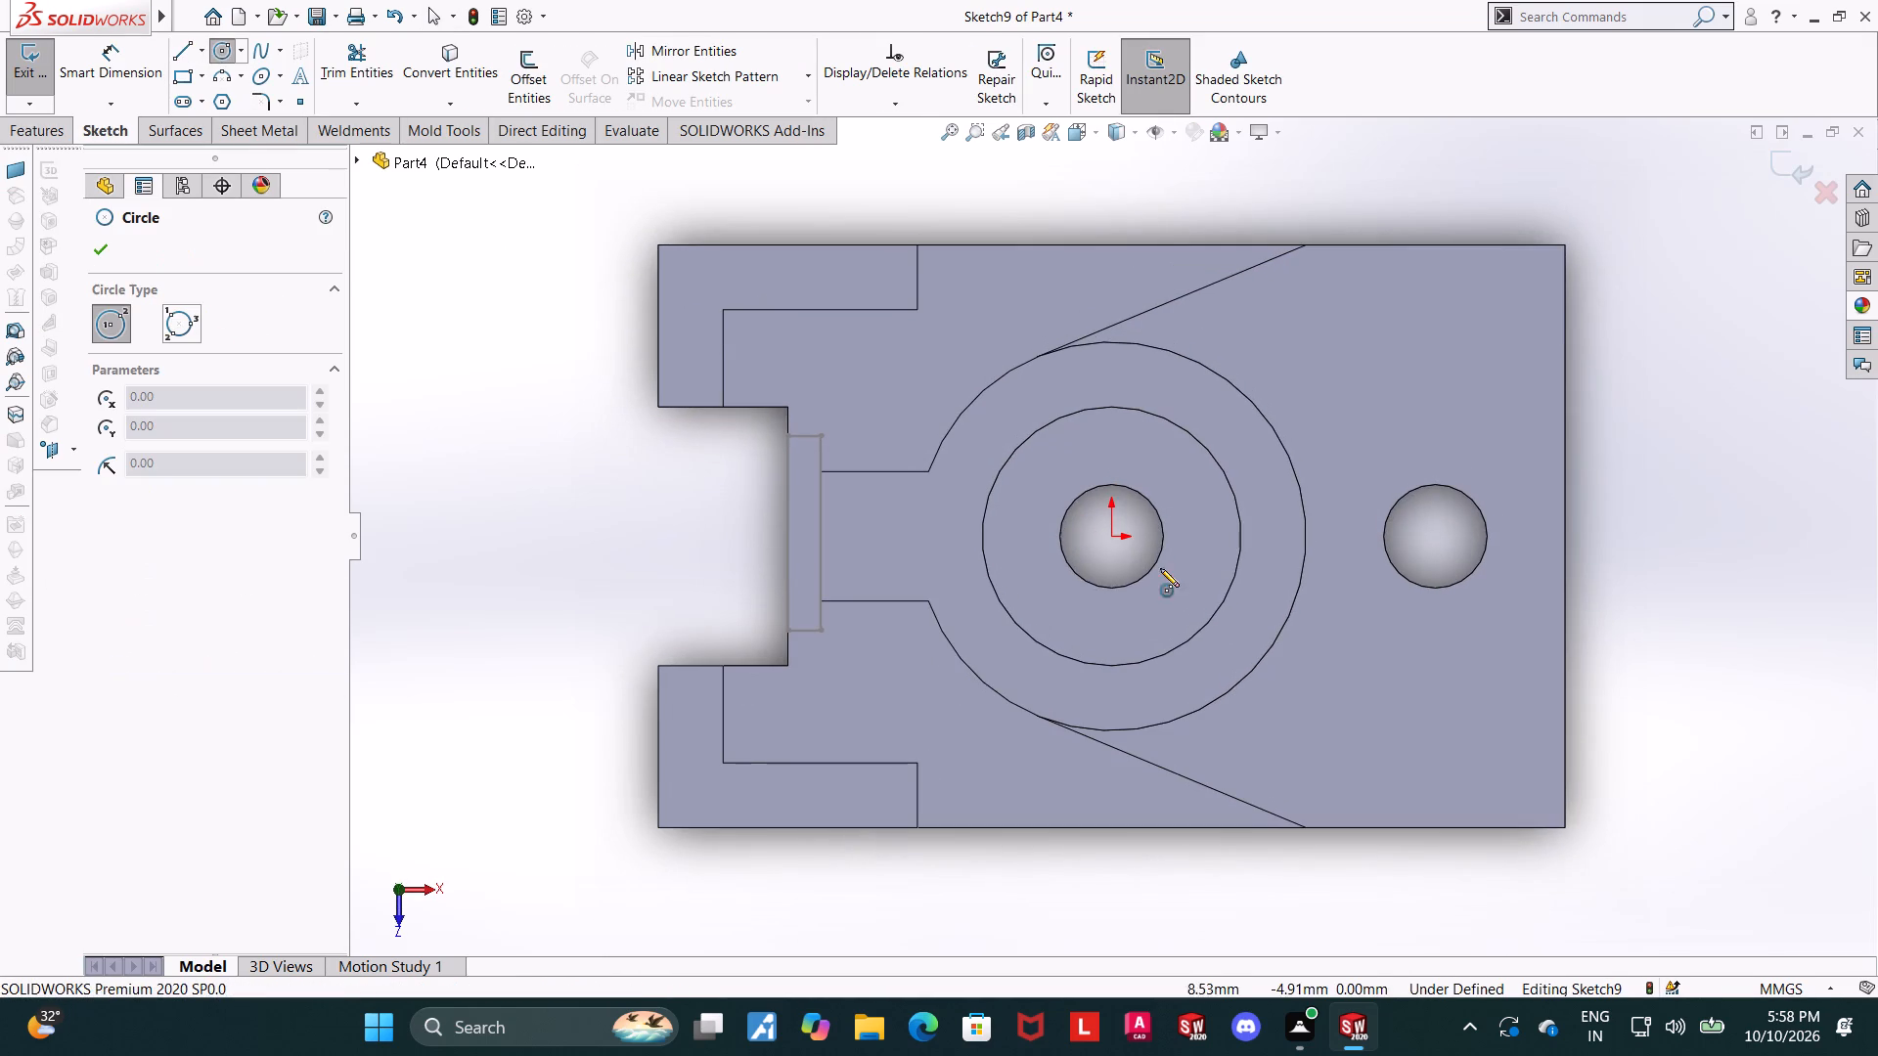
click(1113, 539)
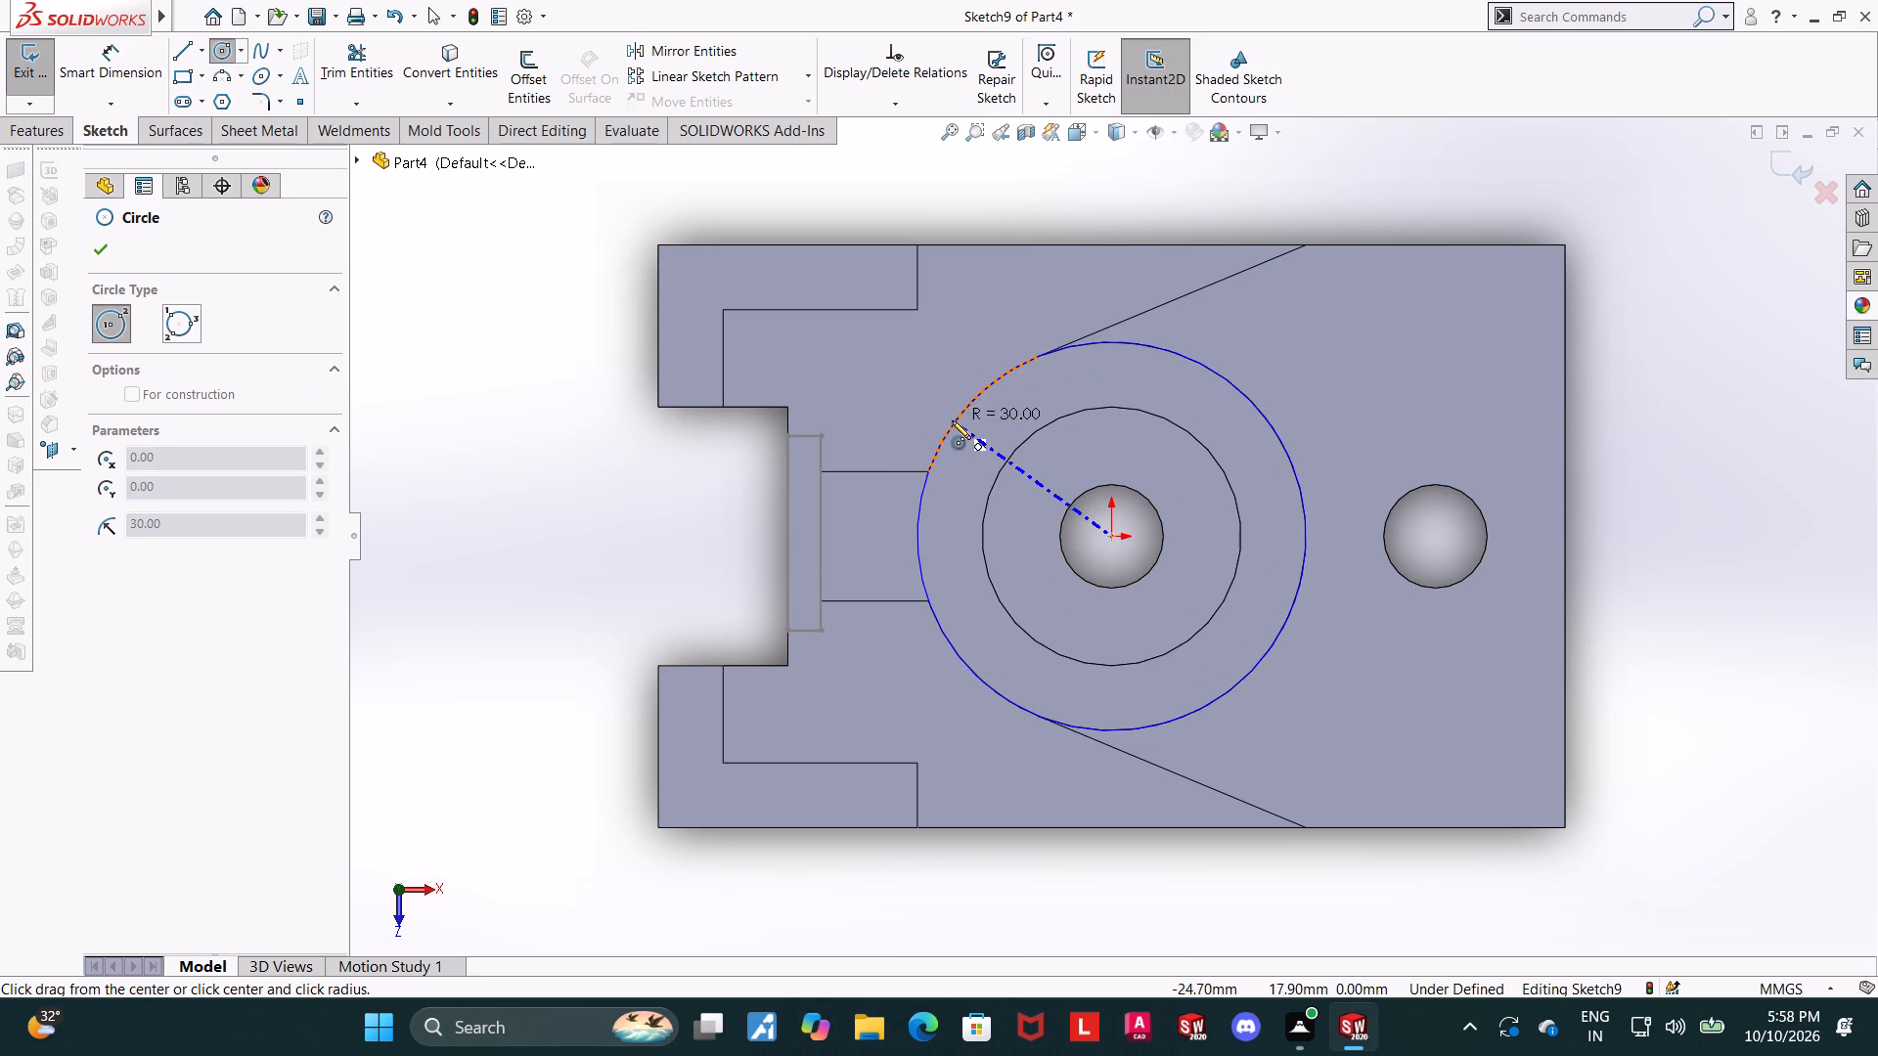
click(952, 420)
key(Escape)
key(Escape)
key(Escape)
Sketch a rectangle about 16.7 by 20 mm over the boss support's top face, corner to corner.
click(180, 76)
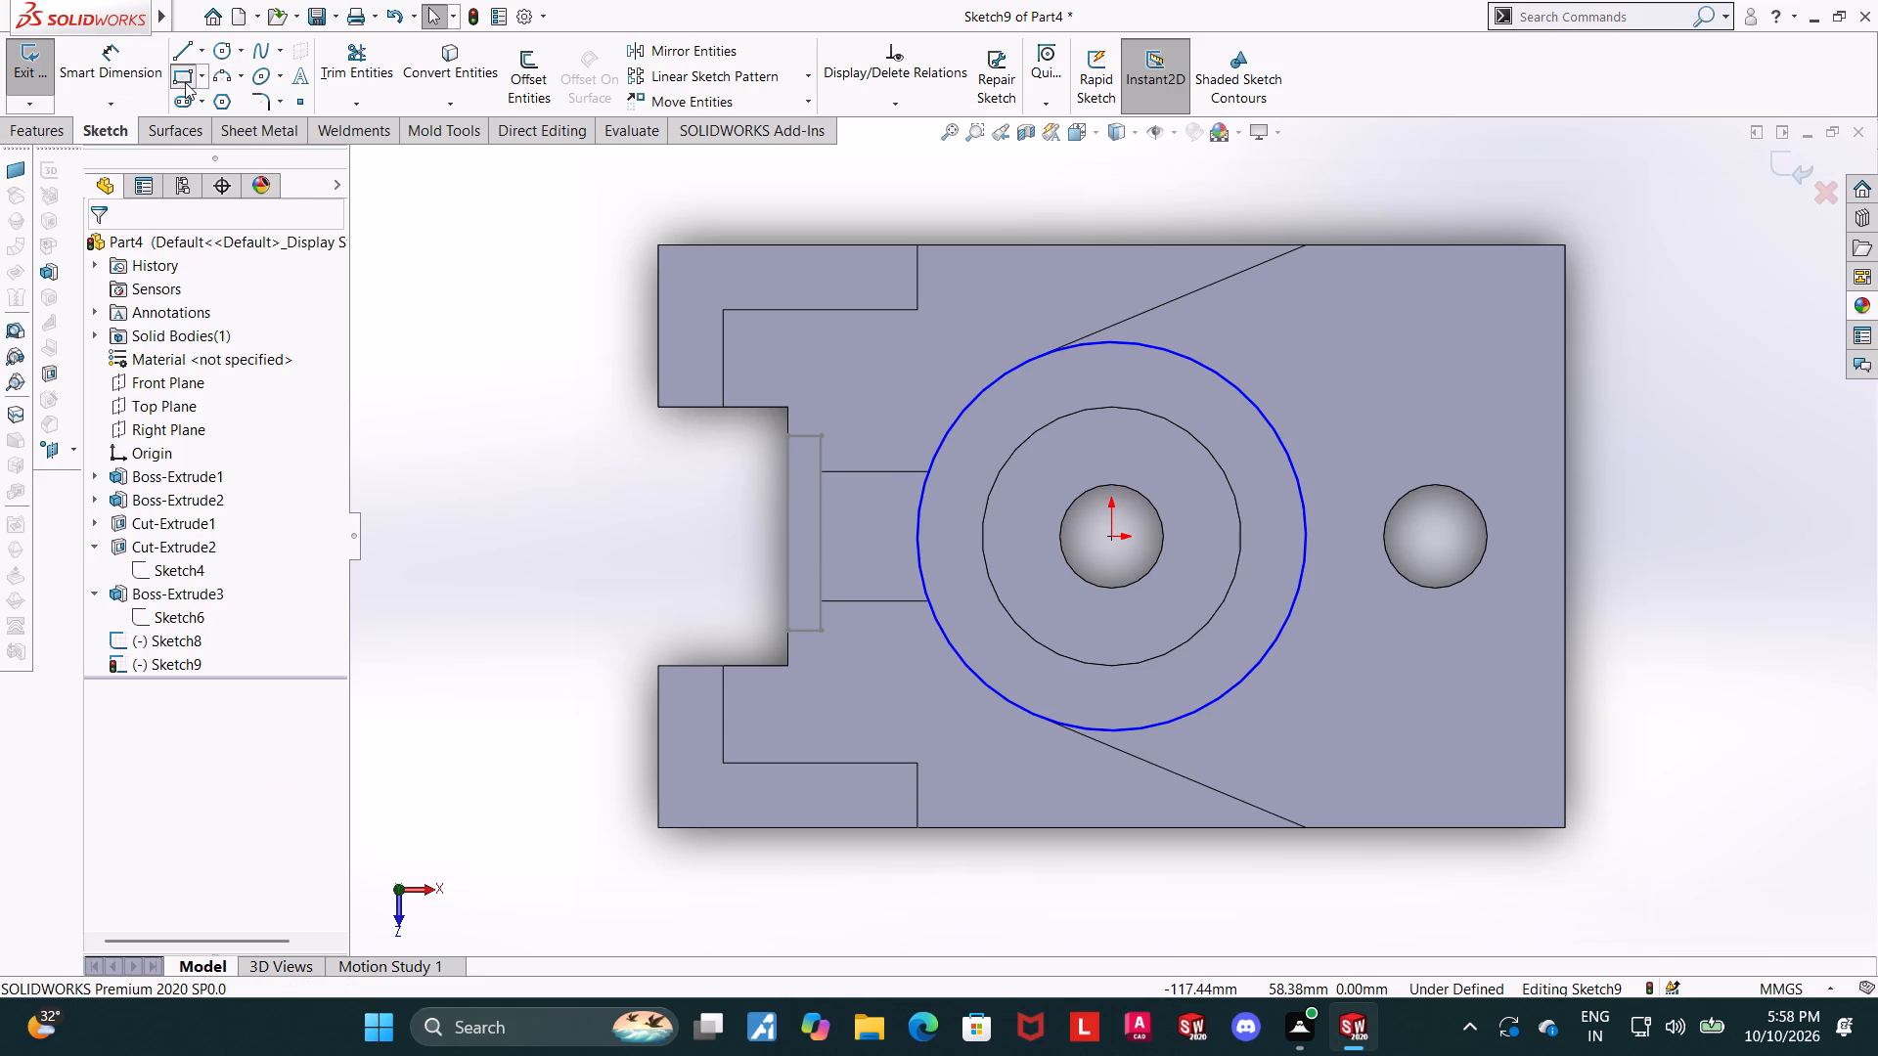
click(927, 472)
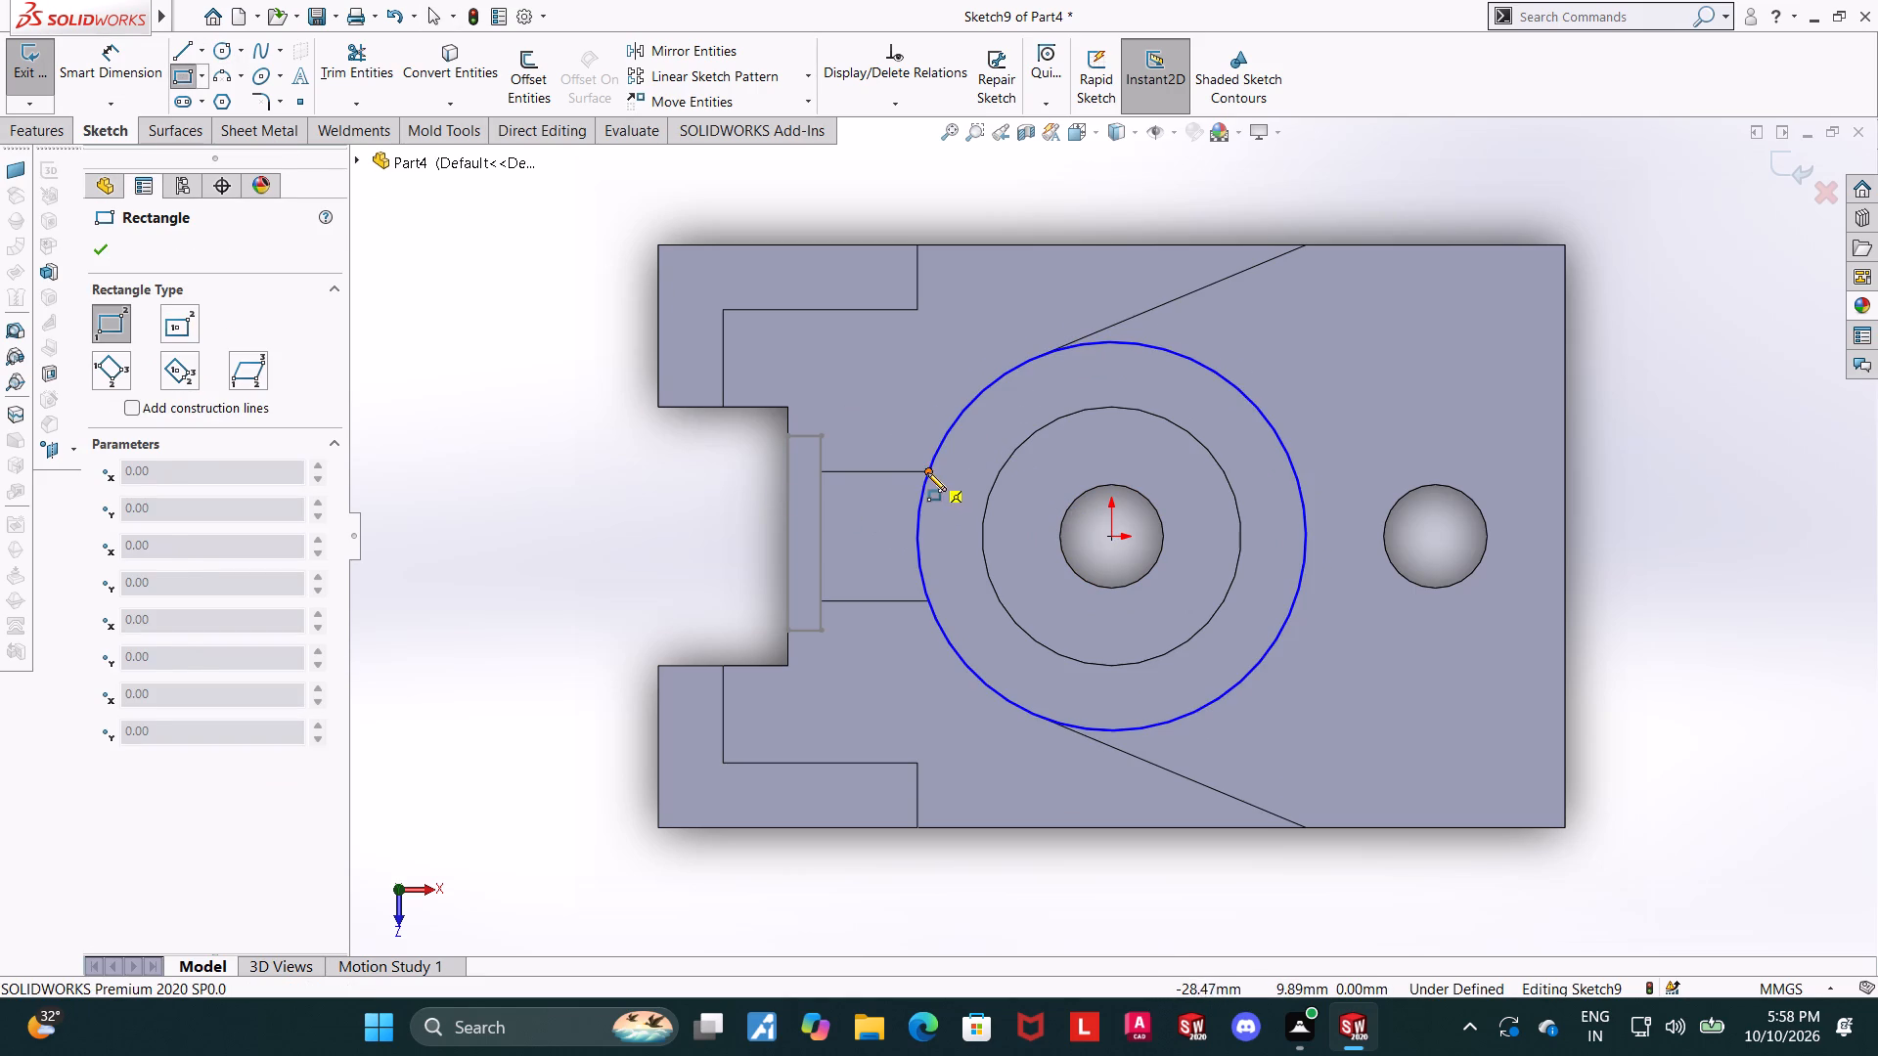
click(824, 604)
key(Escape)
key(Escape)
Make the rectangle's two ring-side corners coincident with the circle.
click(930, 602)
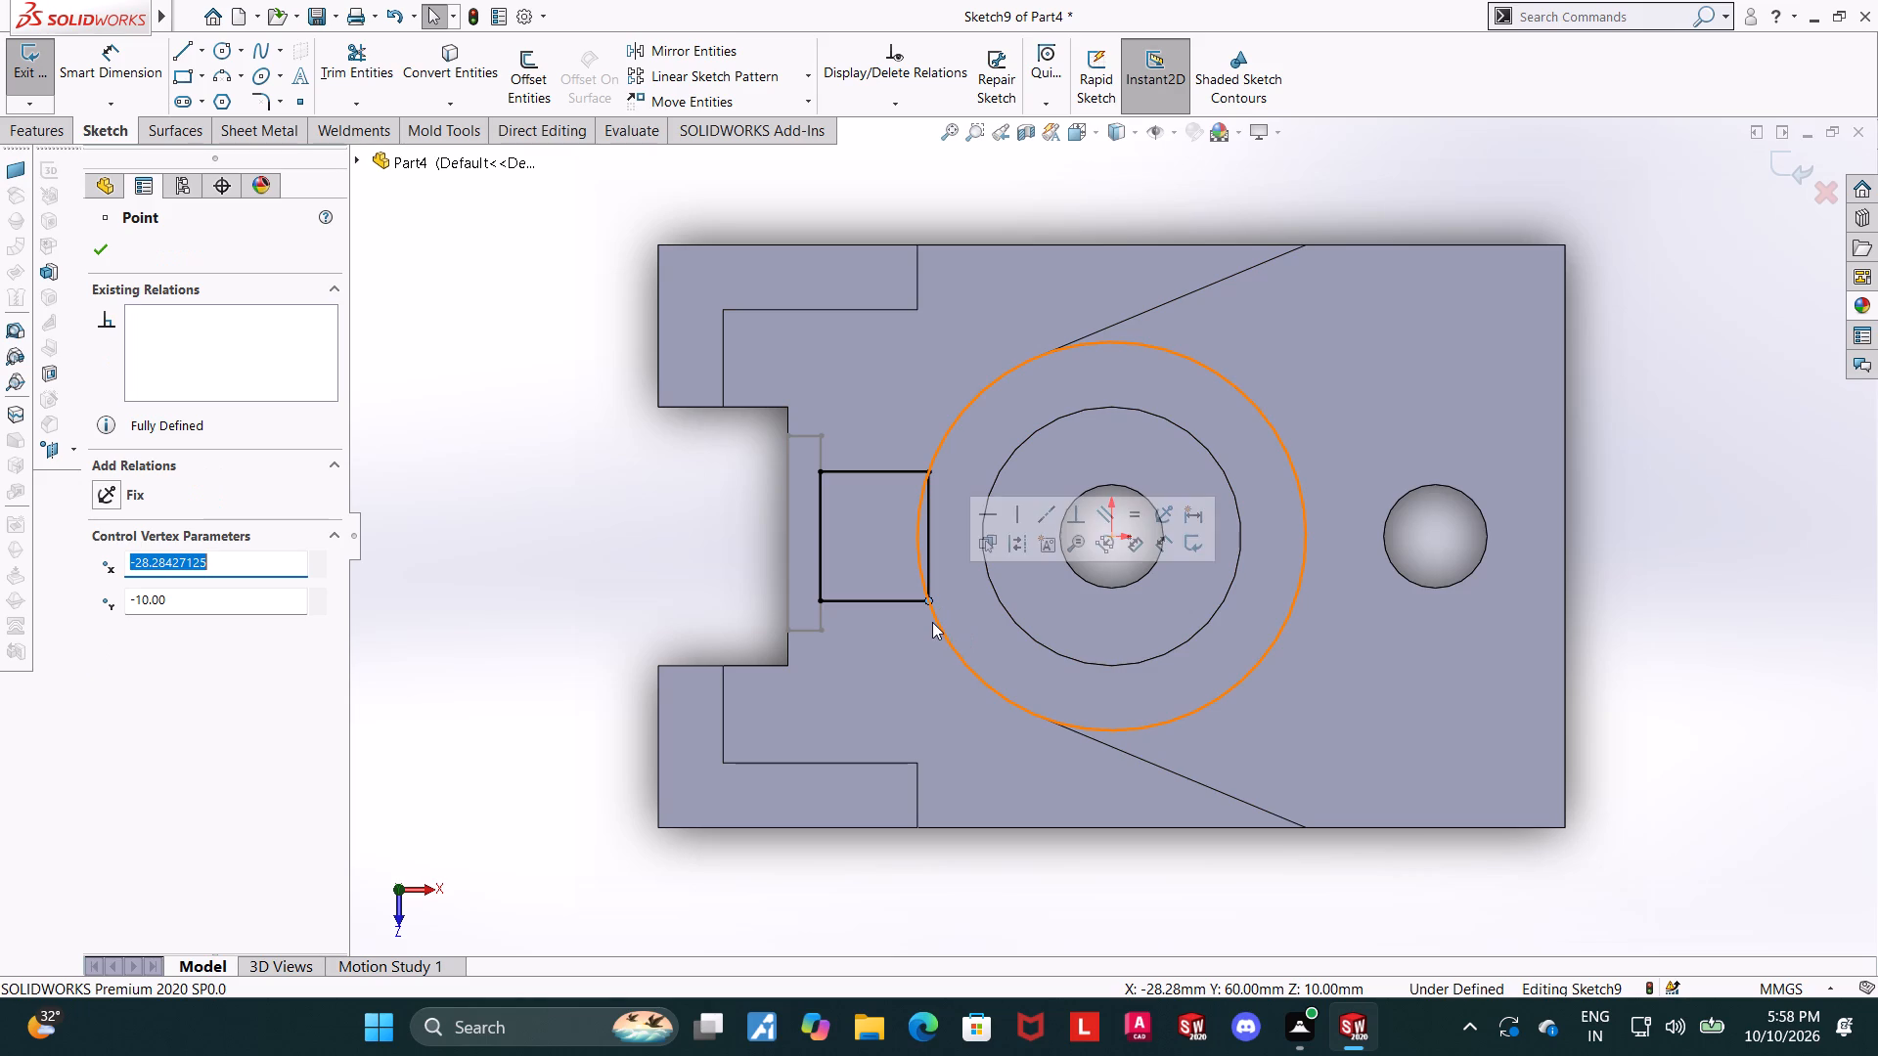
ctrl+click(936, 628)
click(112, 635)
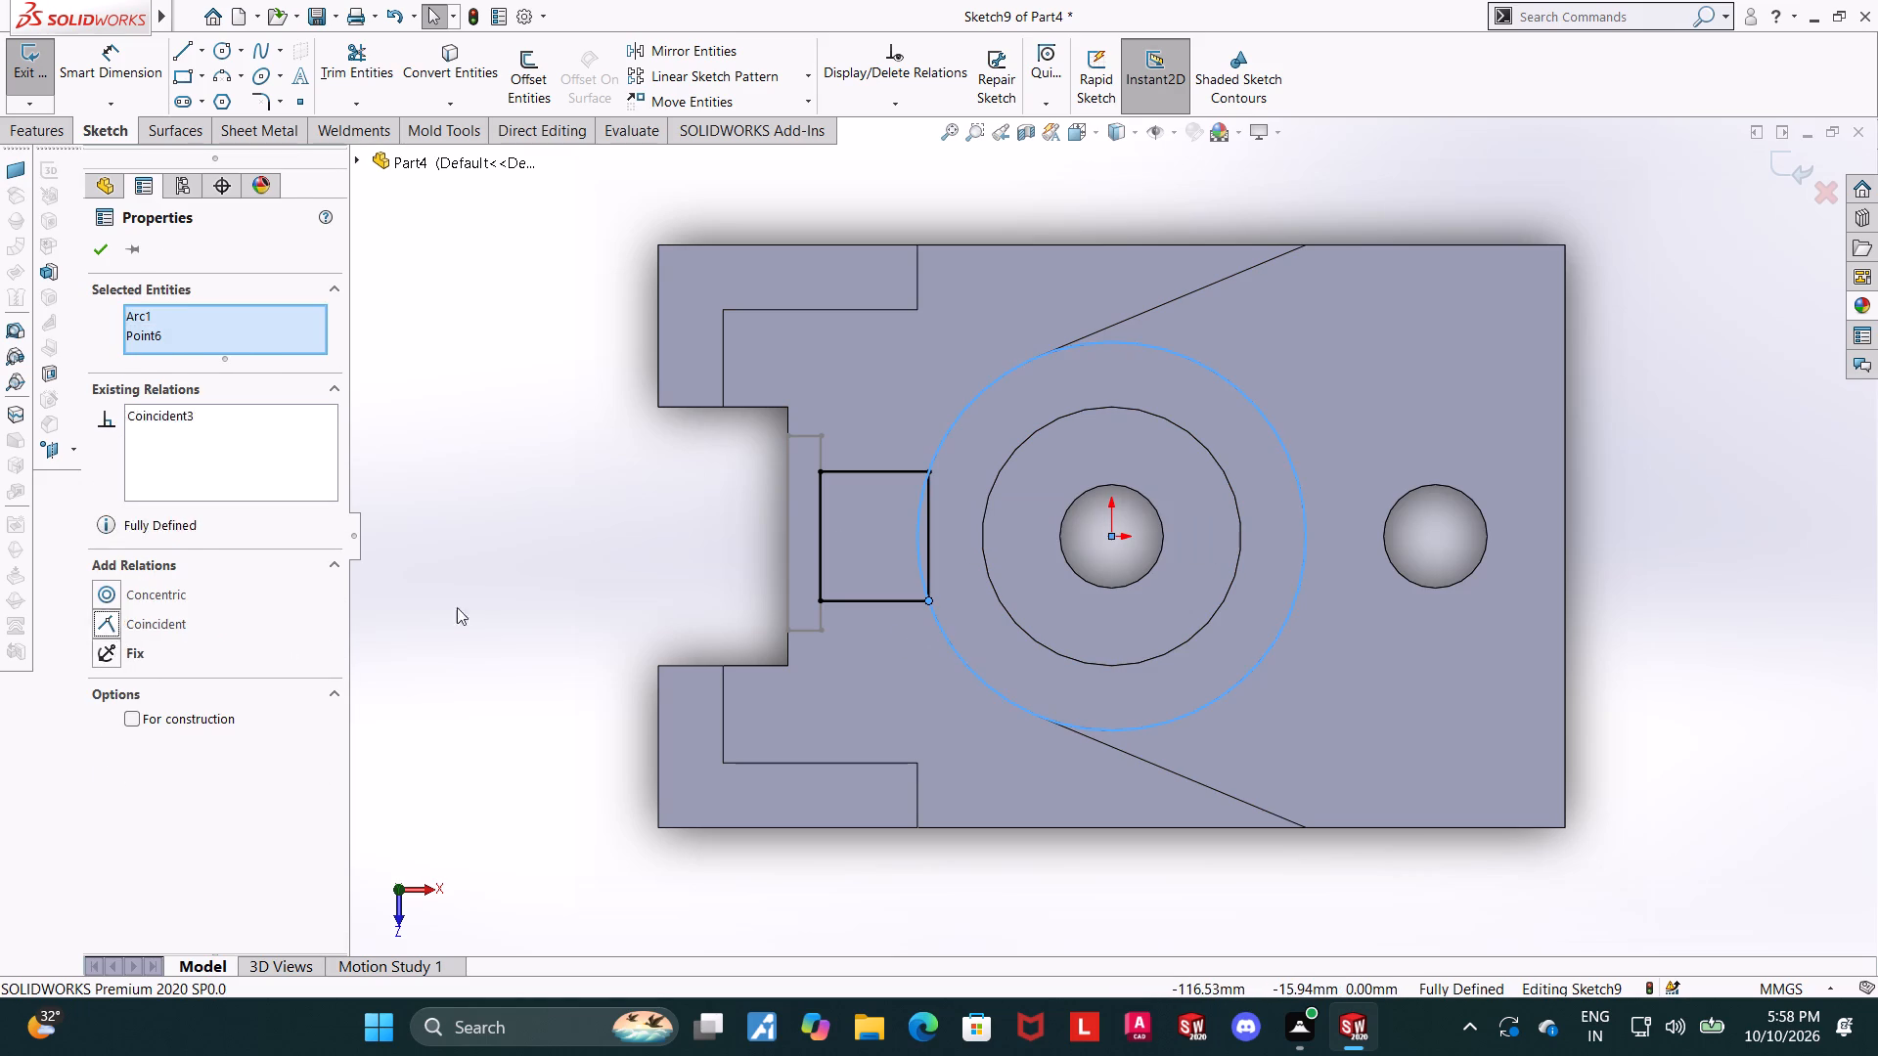
key(Escape)
click(928, 476)
ctrl+click(943, 436)
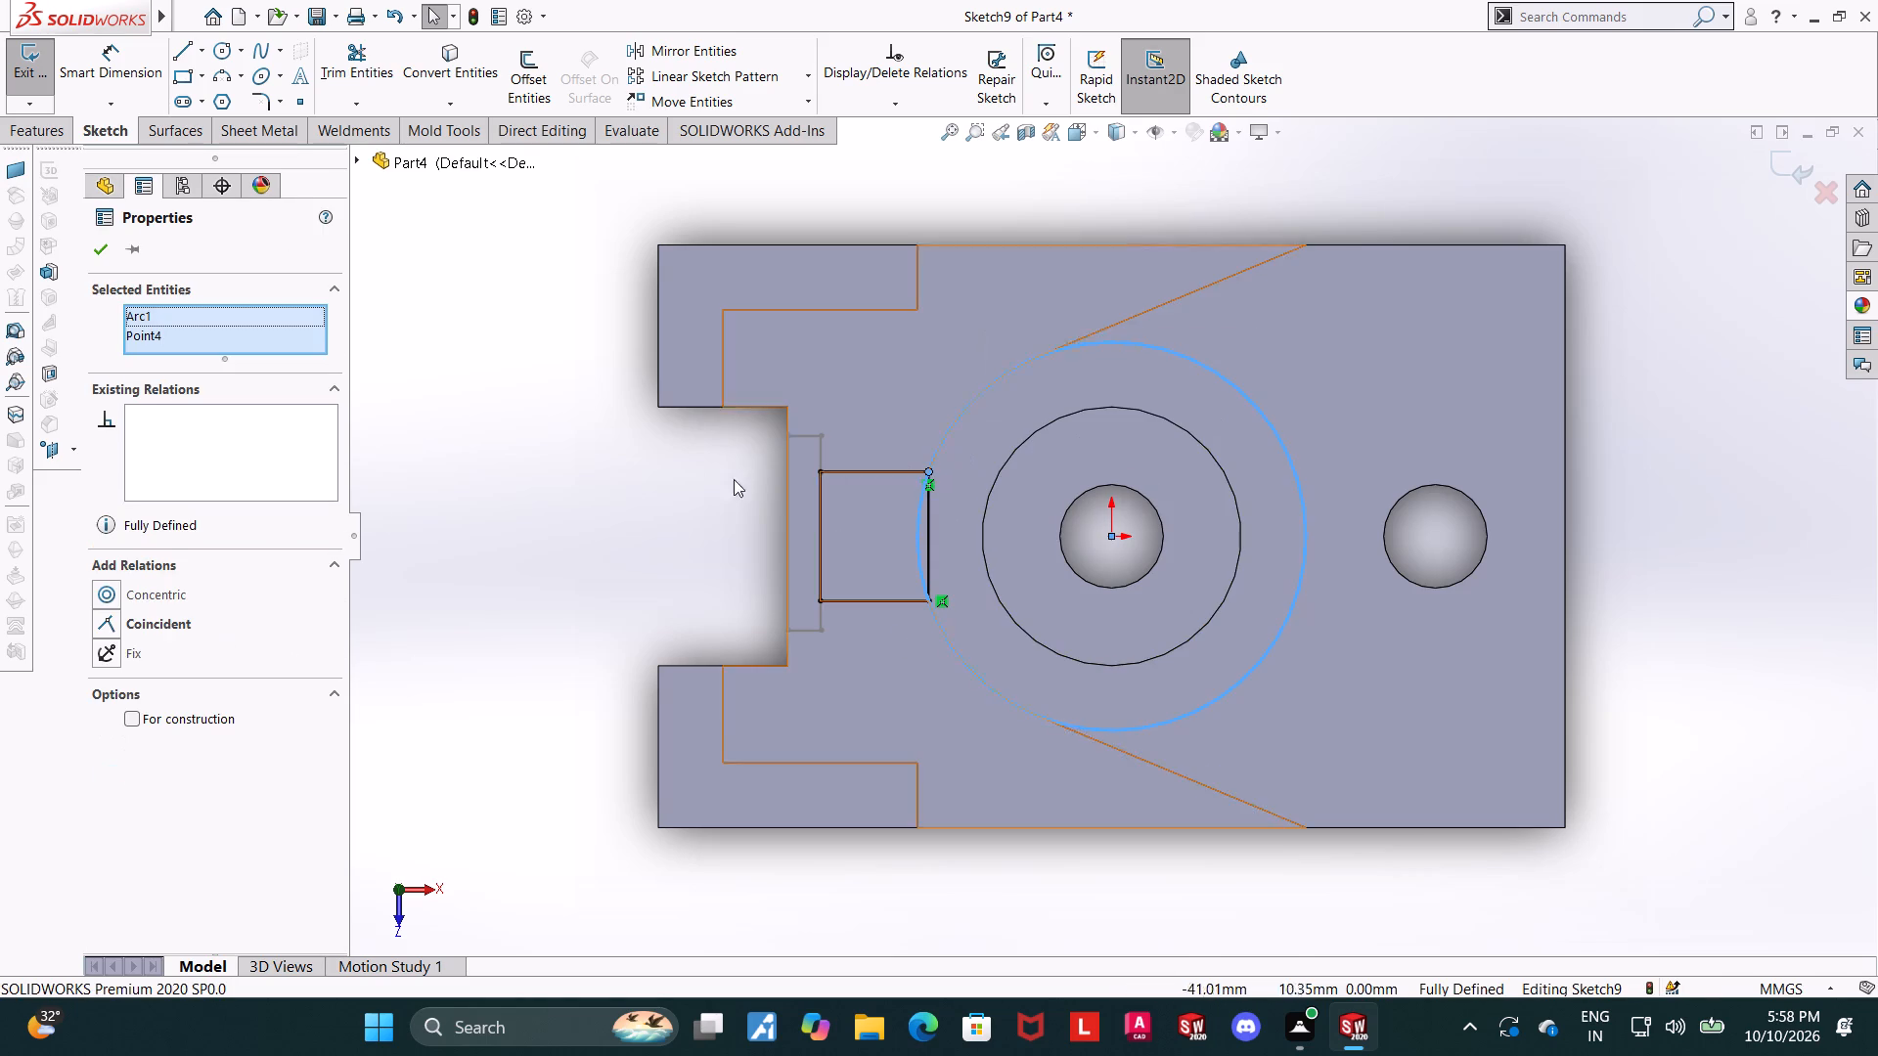
click(114, 620)
key(Escape)
key(Escape)
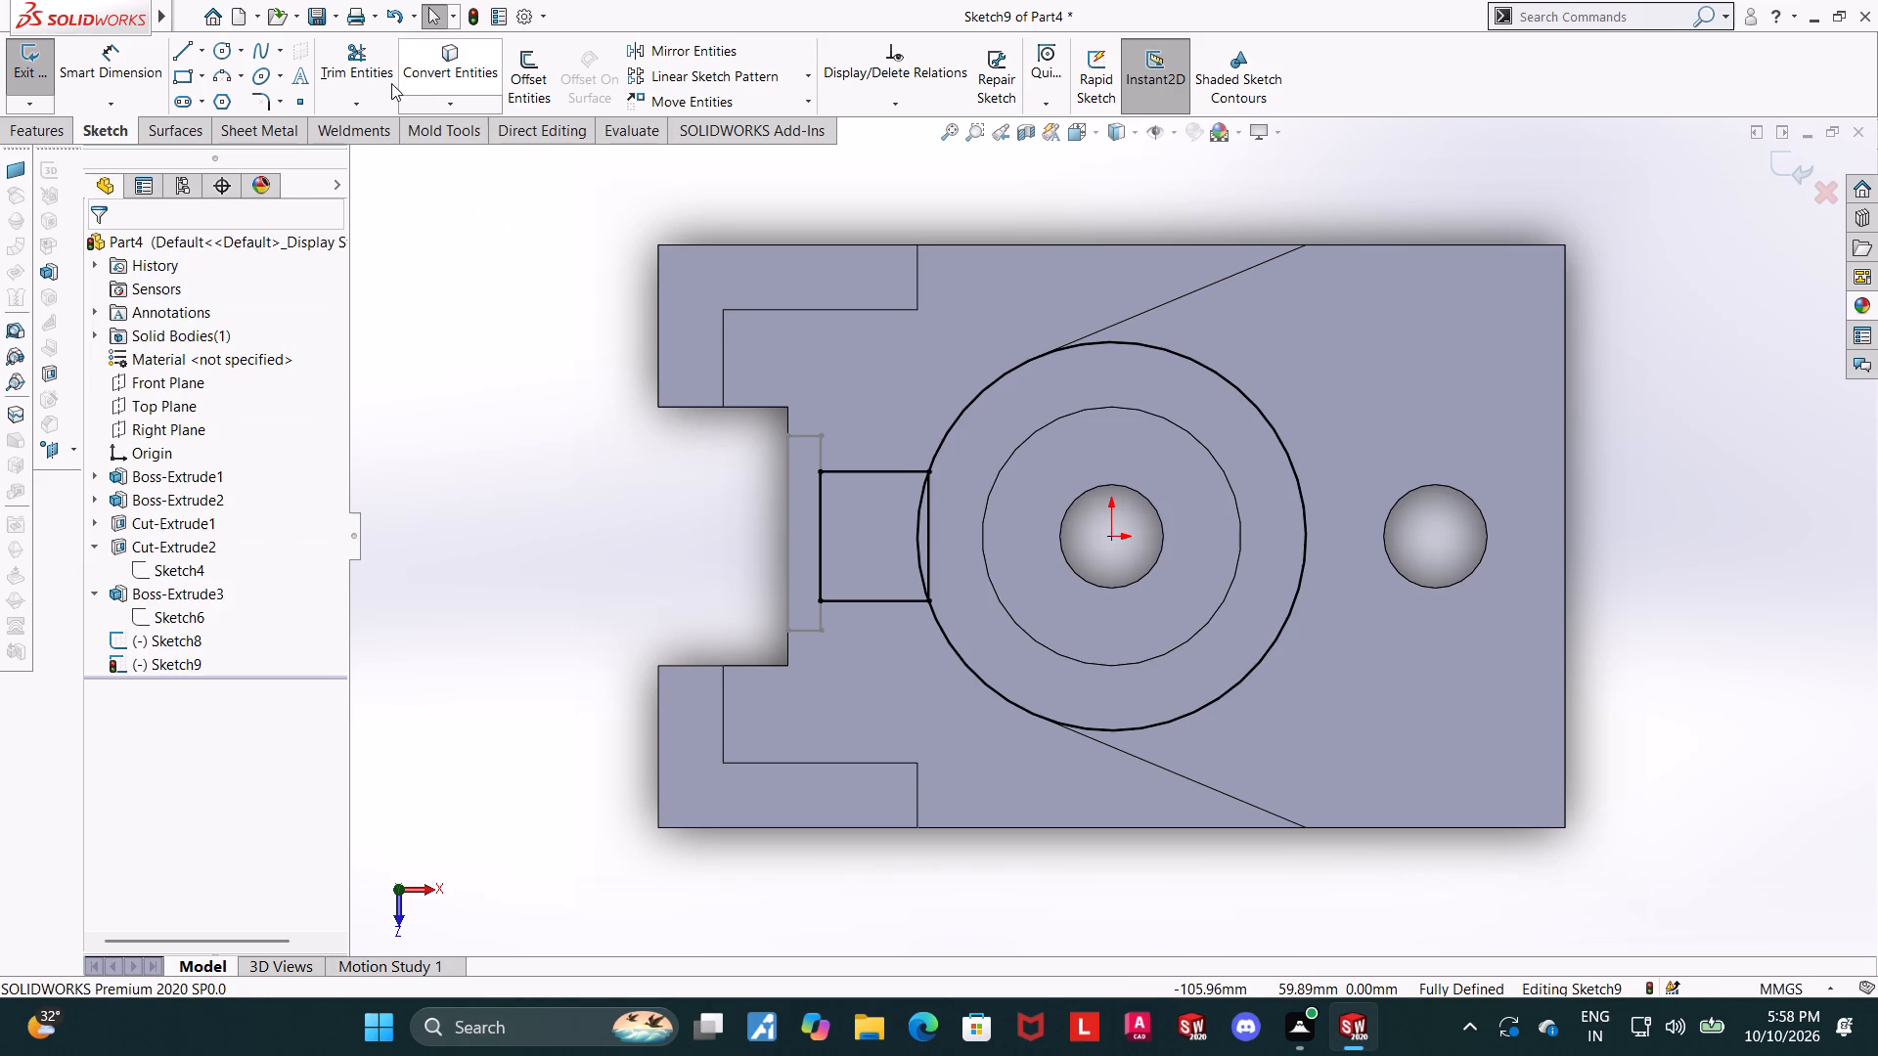
Trim the rectangle's ring-side line and the rest of the circle, leaving a support profile closed by an arc, and close the sketch.
click(380, 74)
scroll(962, 548, down, 4)
drag(953, 520, 922, 509)
drag(959, 354, 917, 264)
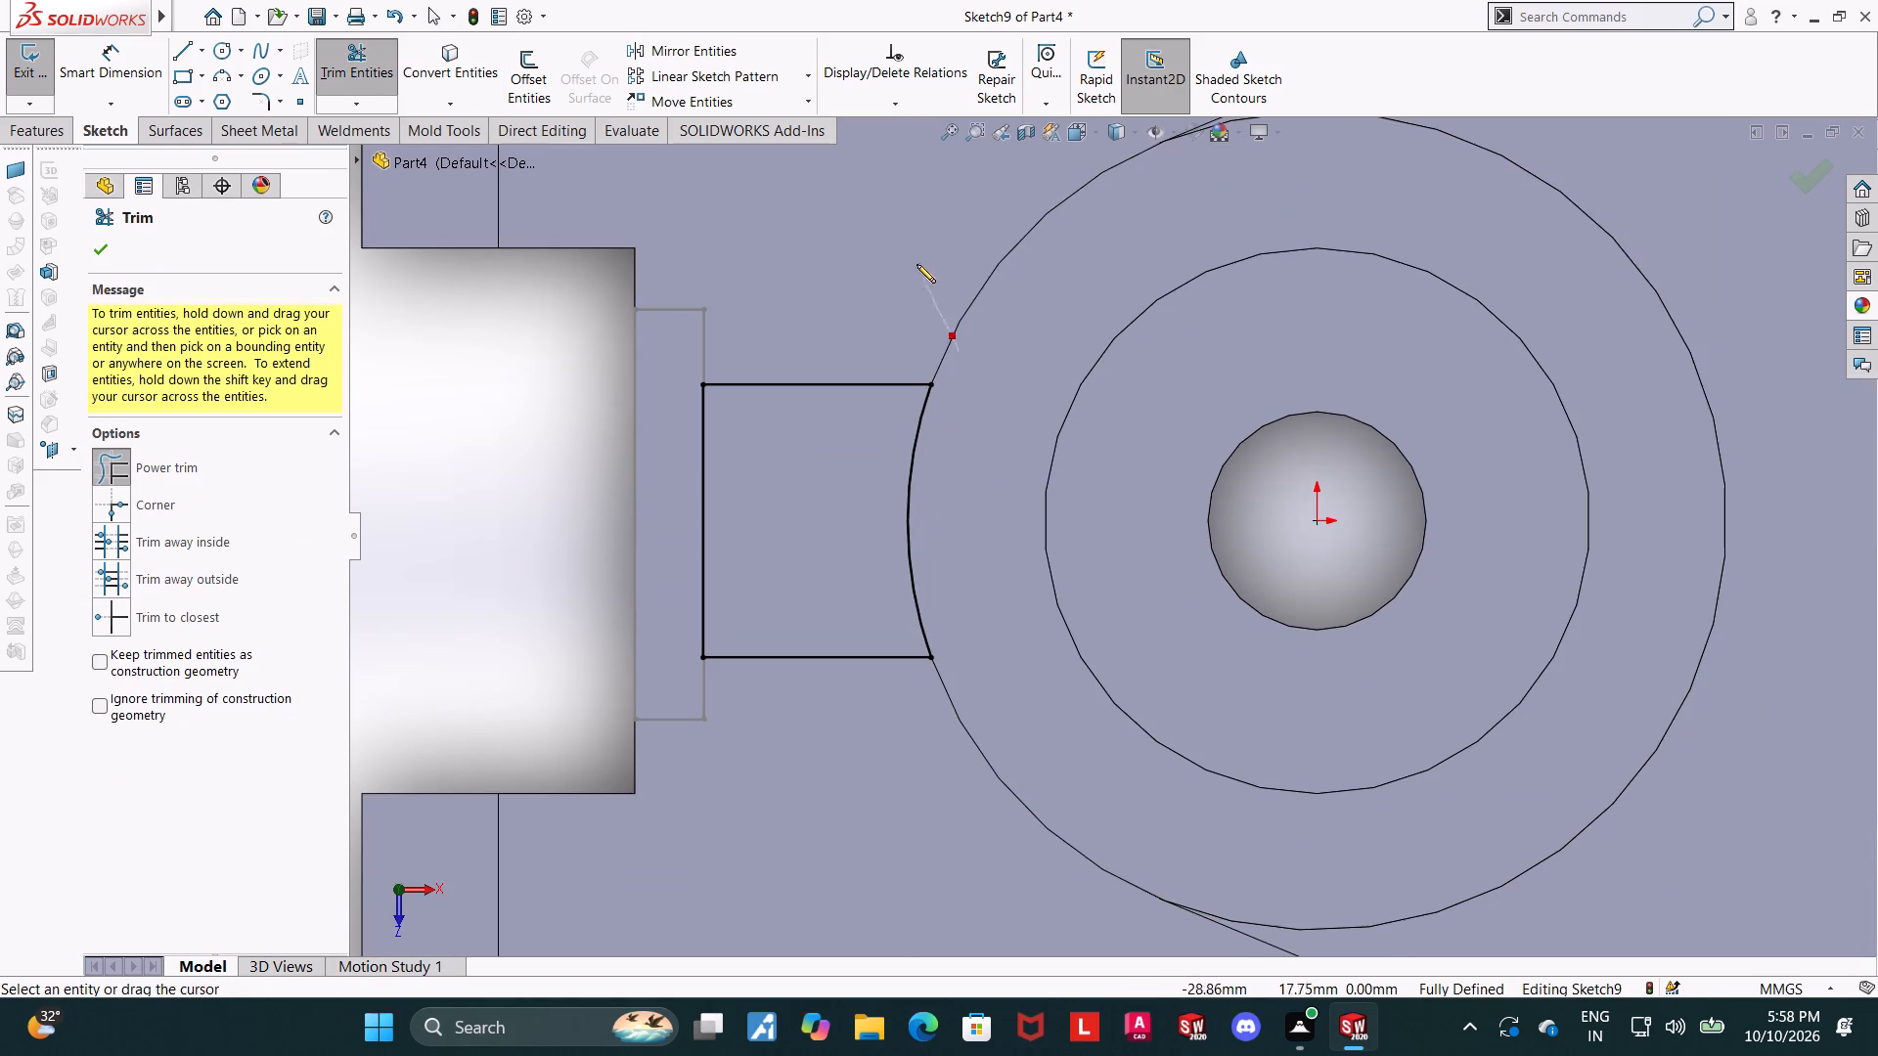
drag(917, 264, 917, 264)
scroll(999, 672, up, 4)
middle_drag(988, 683, 1001, 464)
scroll(1001, 510, up, 2)
key(Escape)
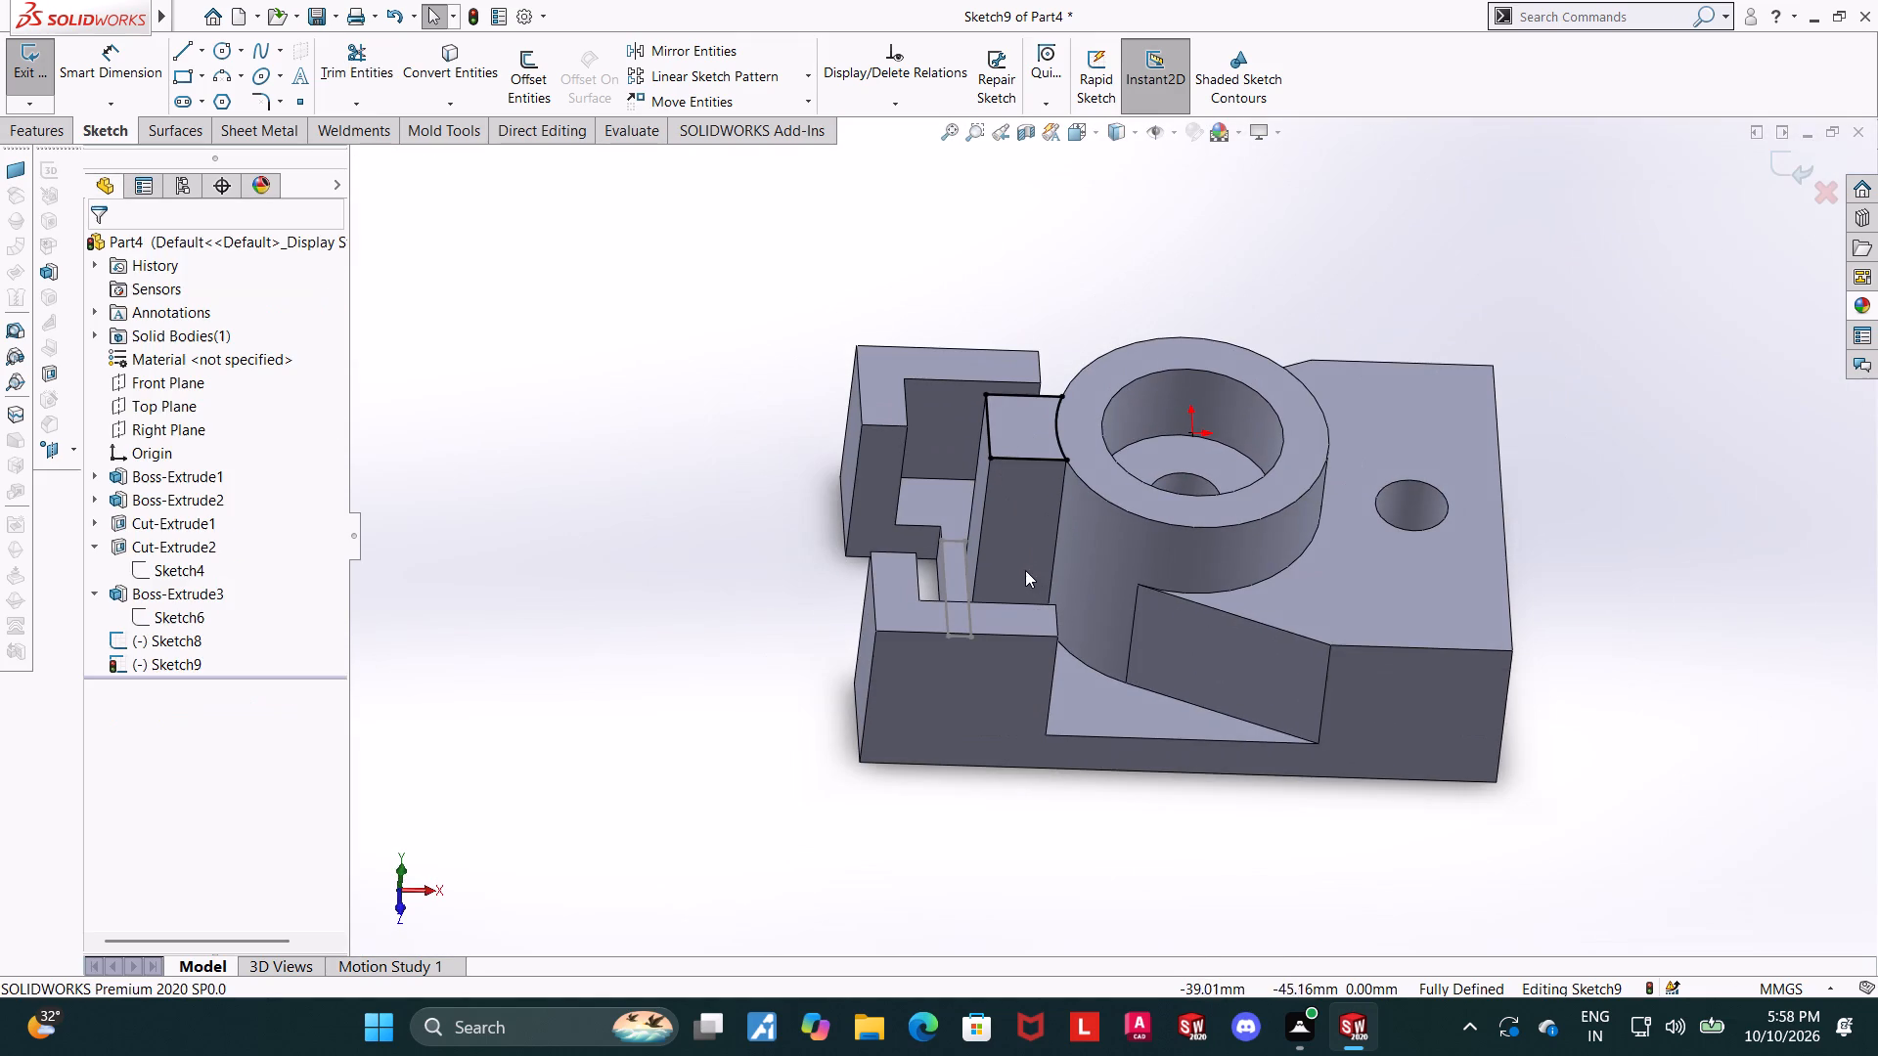
click(1771, 170)
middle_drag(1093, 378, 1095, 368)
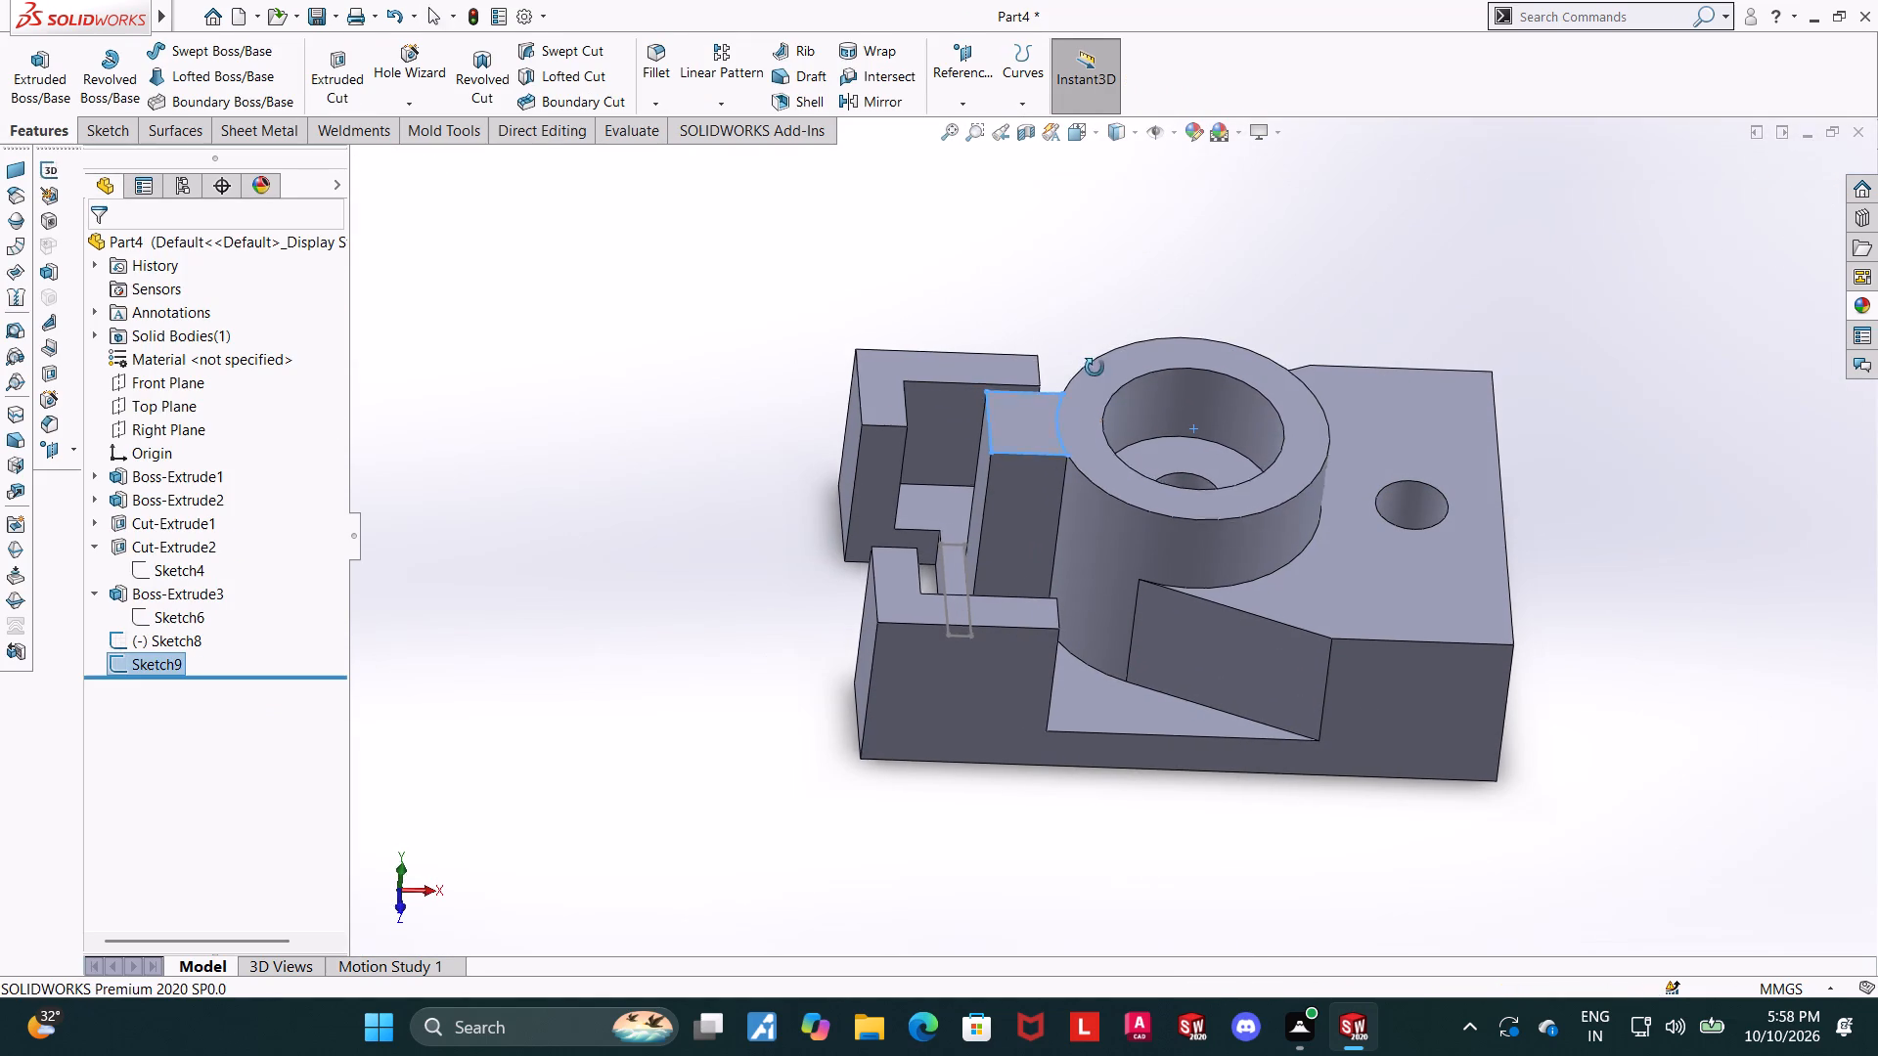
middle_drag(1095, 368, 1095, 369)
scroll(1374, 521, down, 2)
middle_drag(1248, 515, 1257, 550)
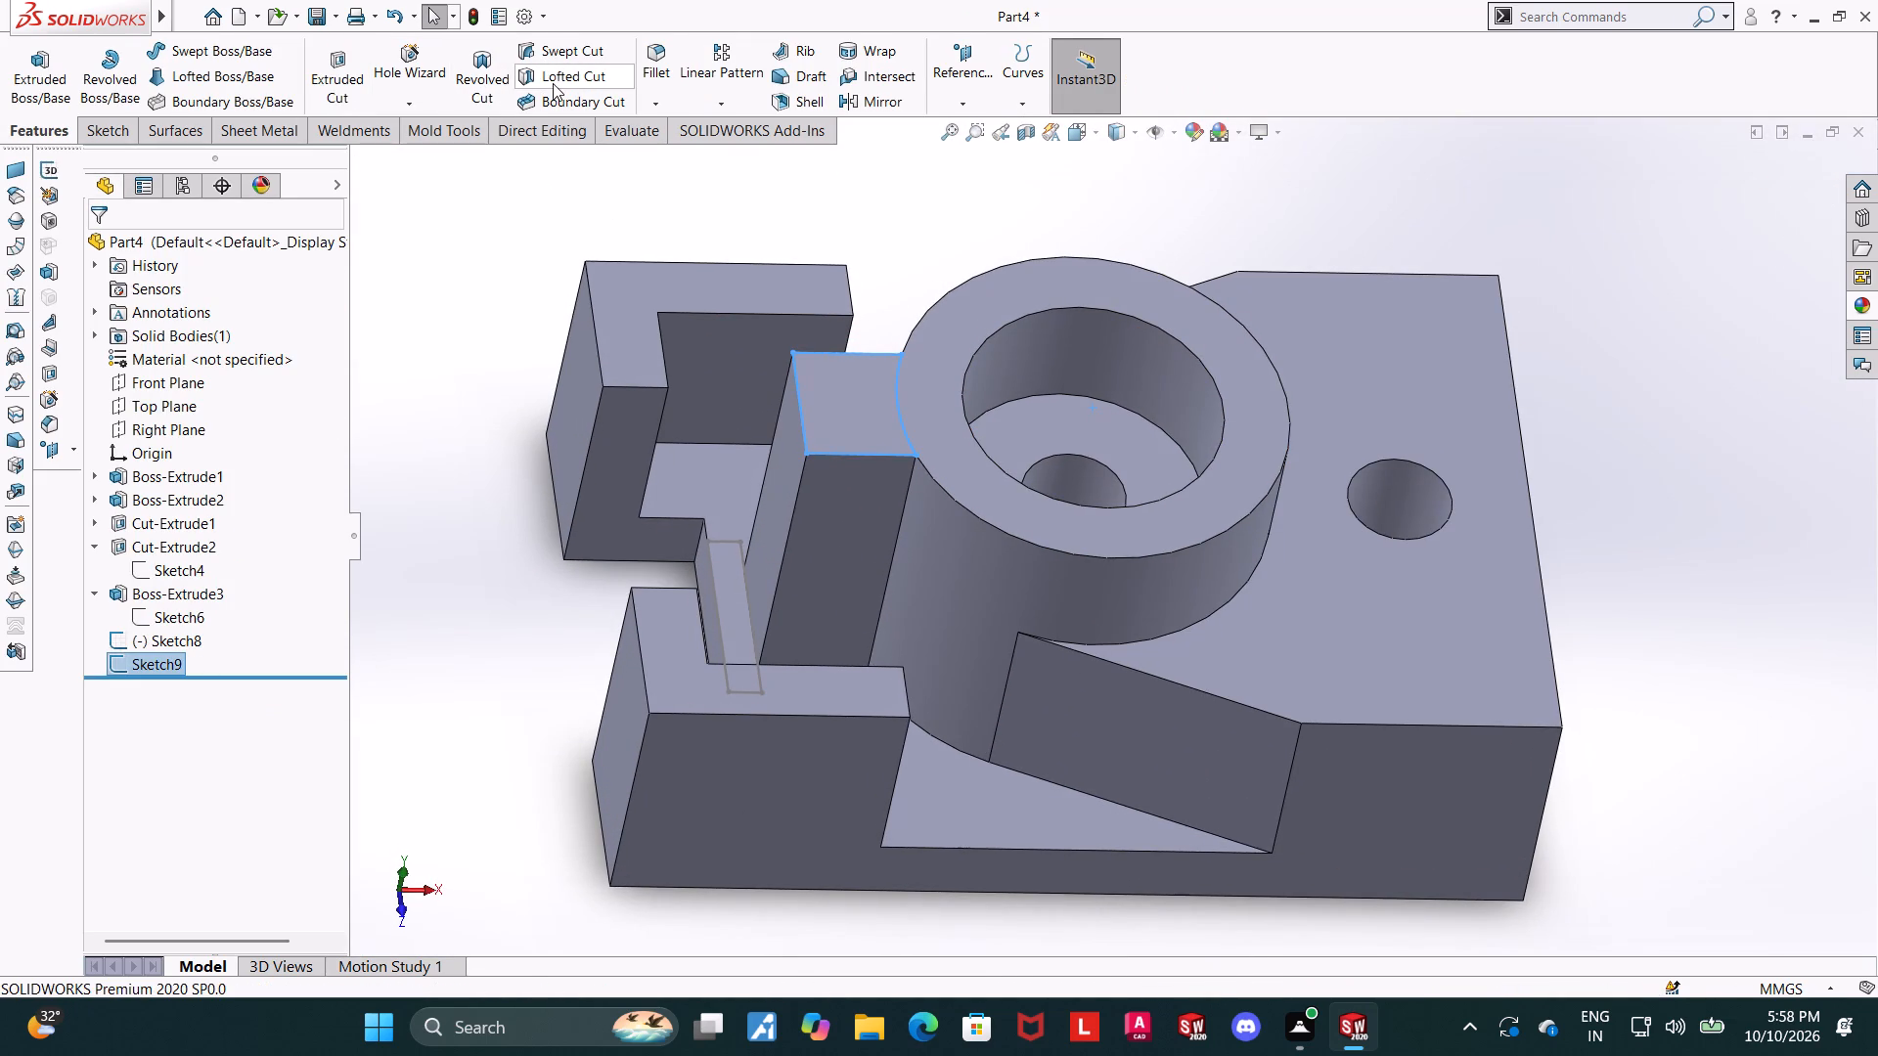
Create a lofted cut through the boss support between the arc-ended top profile and the narrow rectangle profile beside the notch.
click(557, 81)
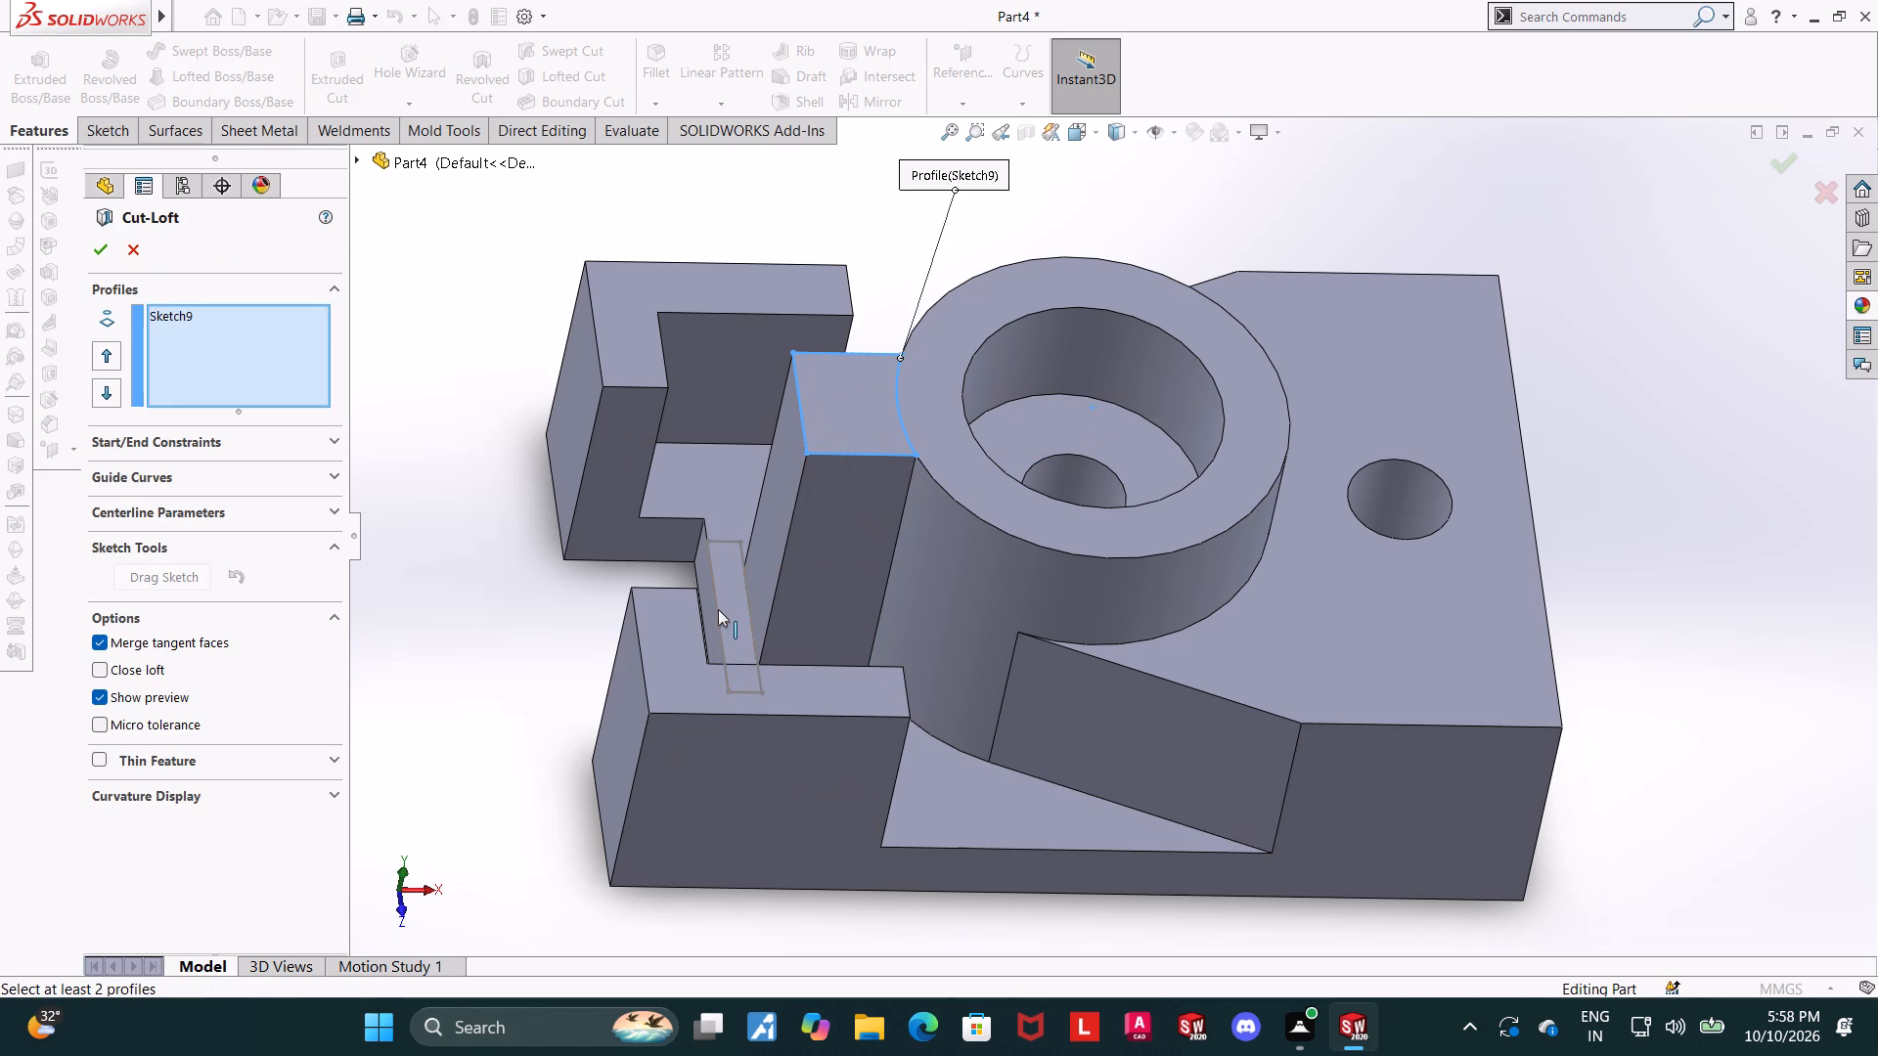
click(718, 609)
middle_drag(476, 540, 445, 545)
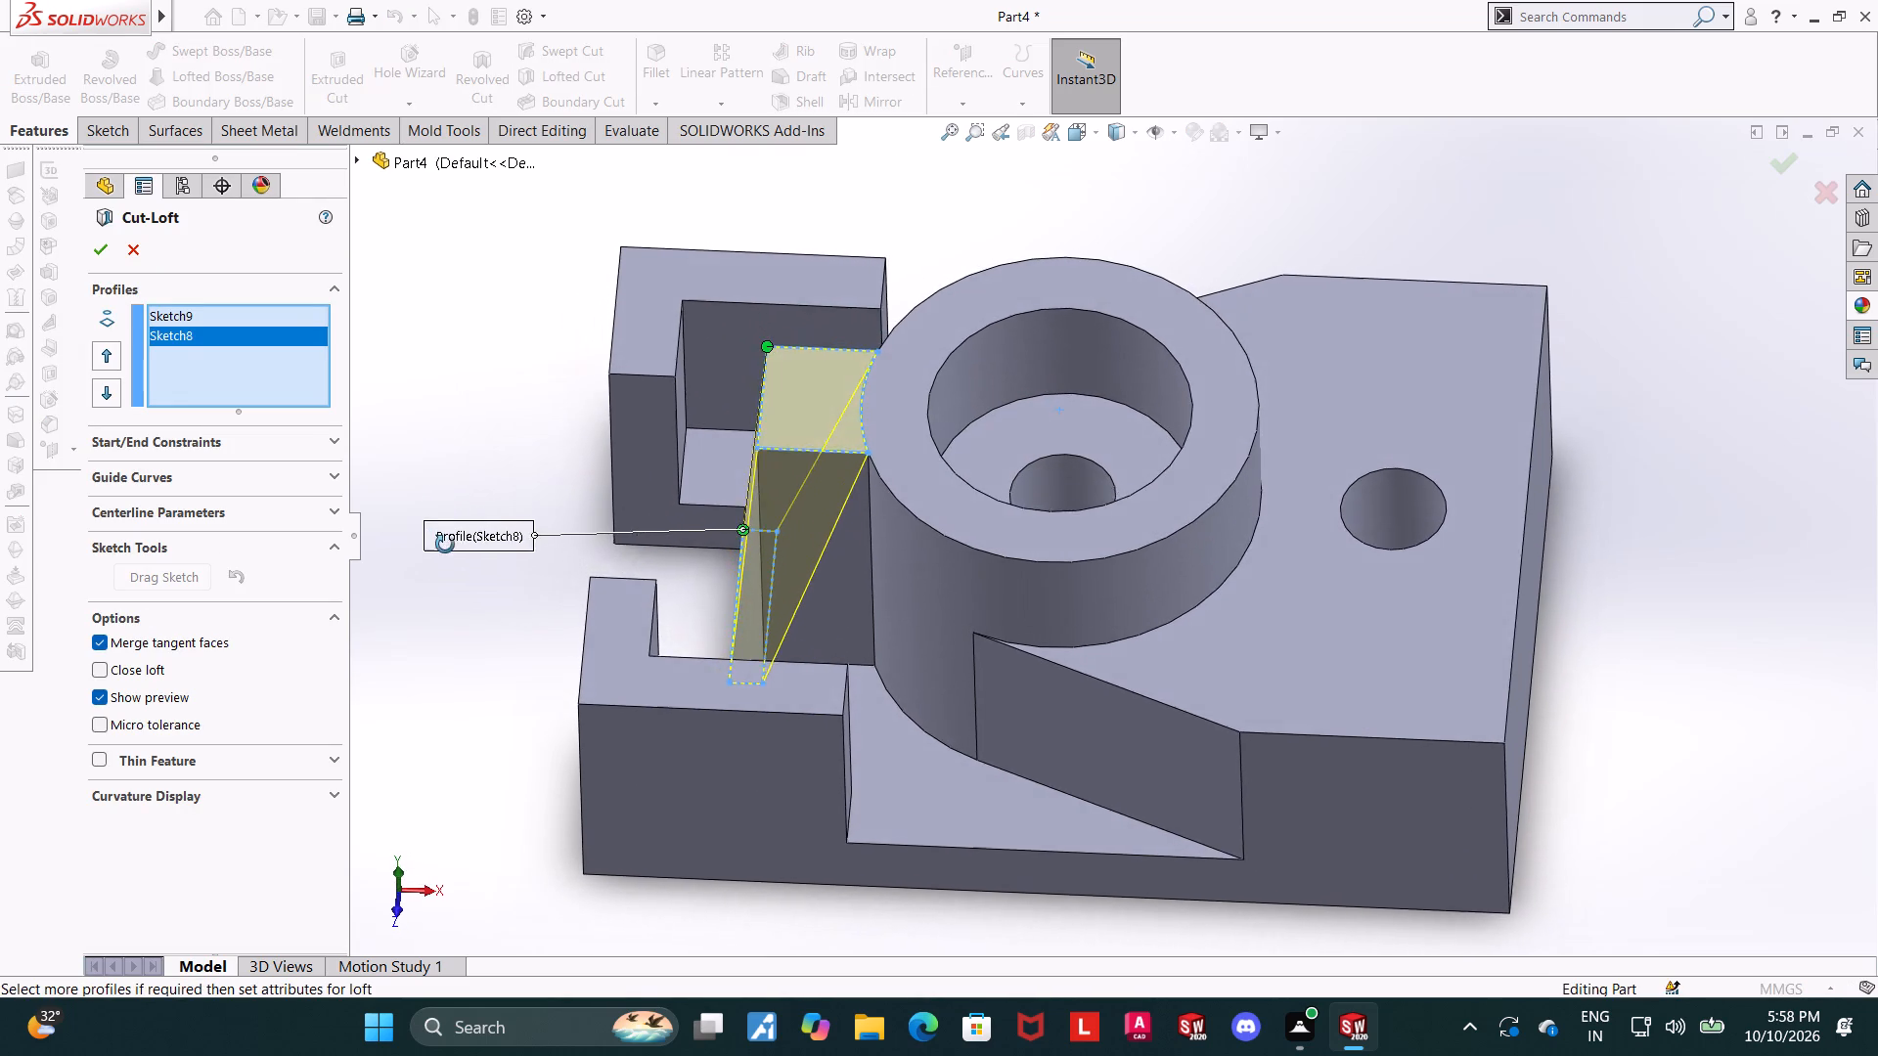
middle_drag(445, 545, 438, 510)
click(102, 242)
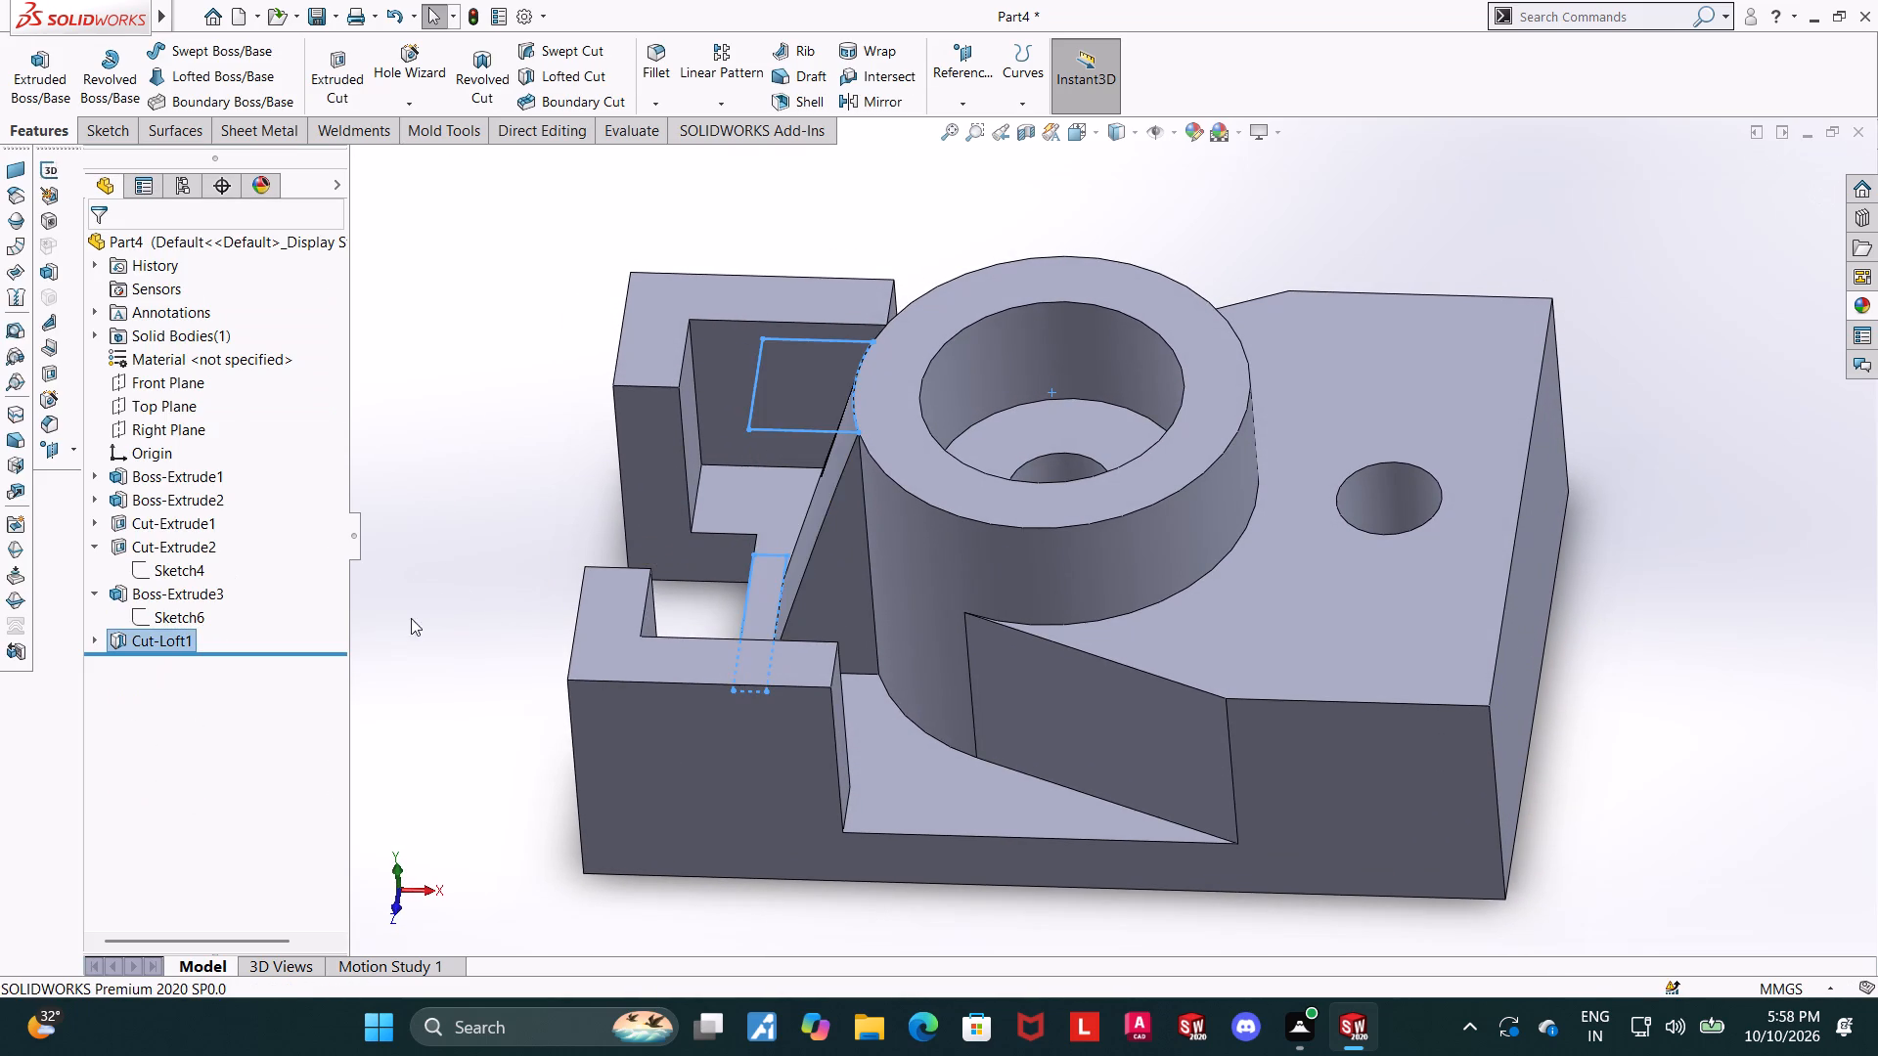
Examine the sloped support left by the lofted cut from several angles, including the isometric view.
middle_drag(409, 619, 467, 558)
drag(407, 648, 404, 662)
scroll(425, 697, up, 1)
middle_drag(433, 704, 405, 763)
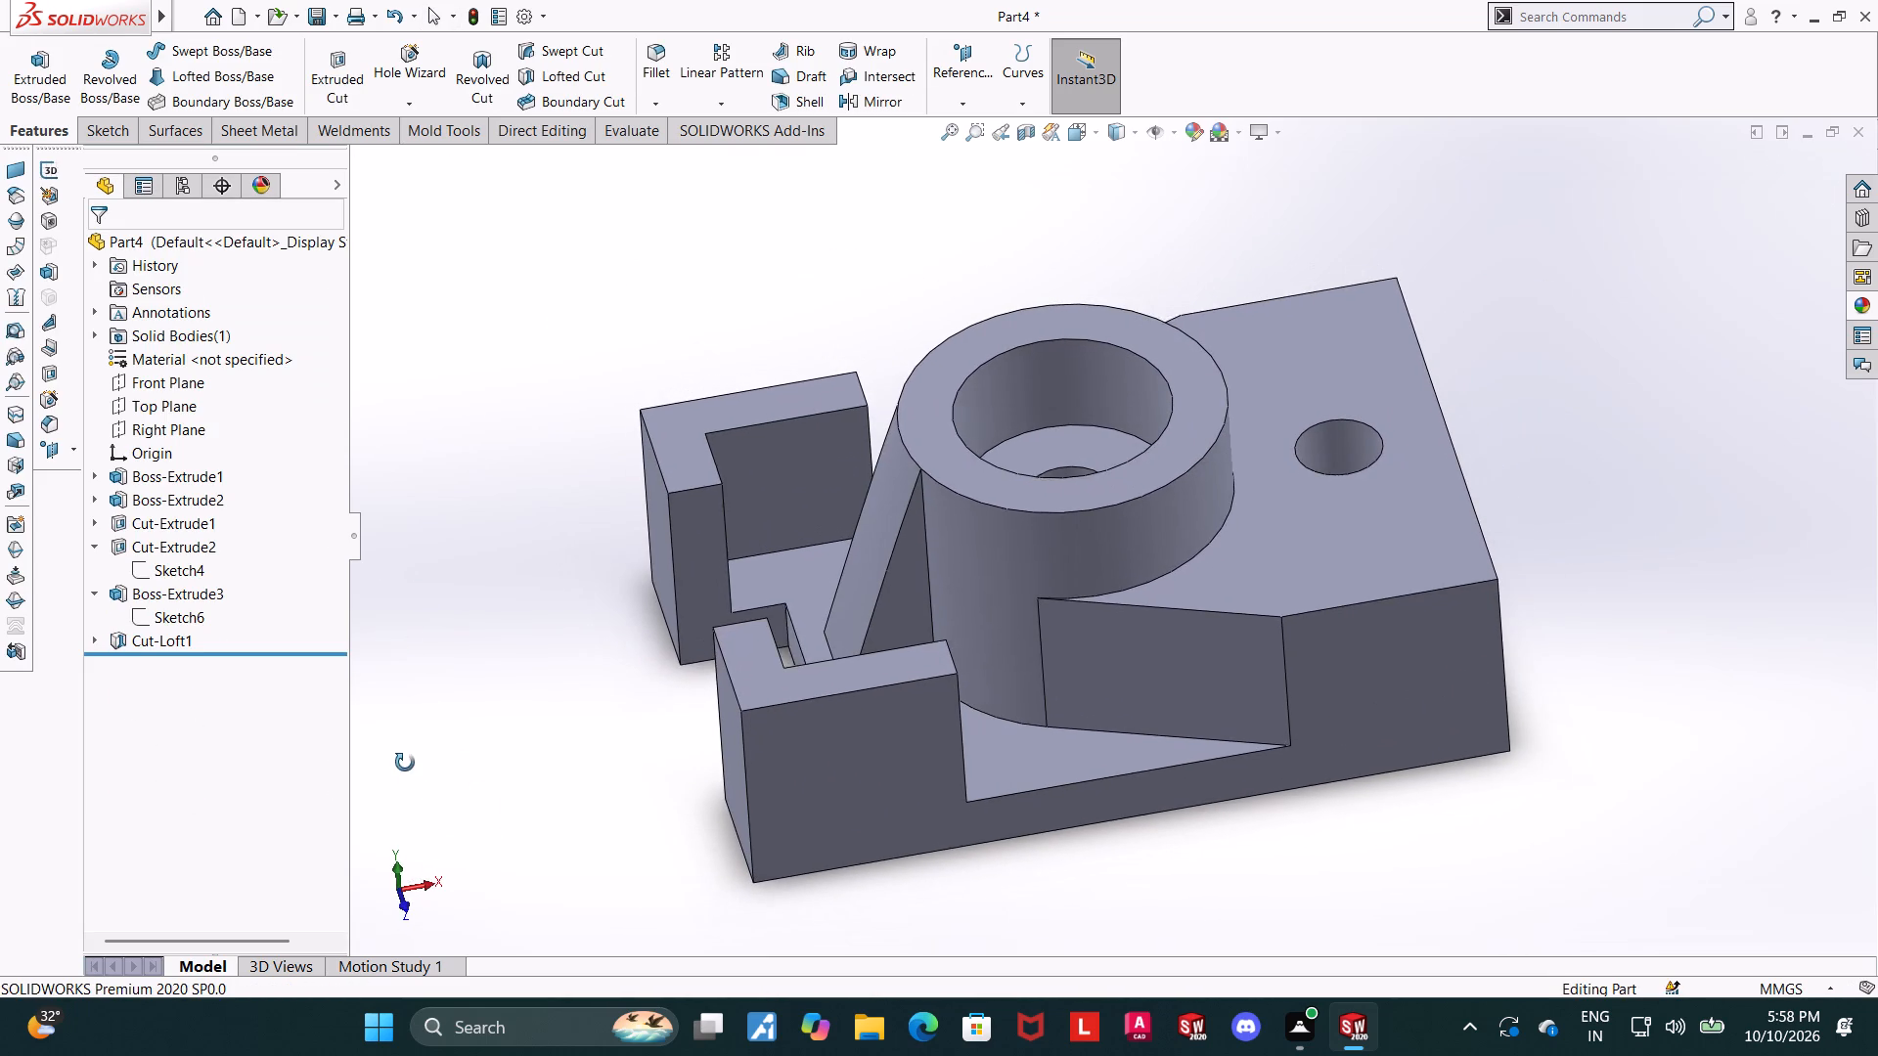
middle_drag(405, 763, 405, 758)
click(1110, 136)
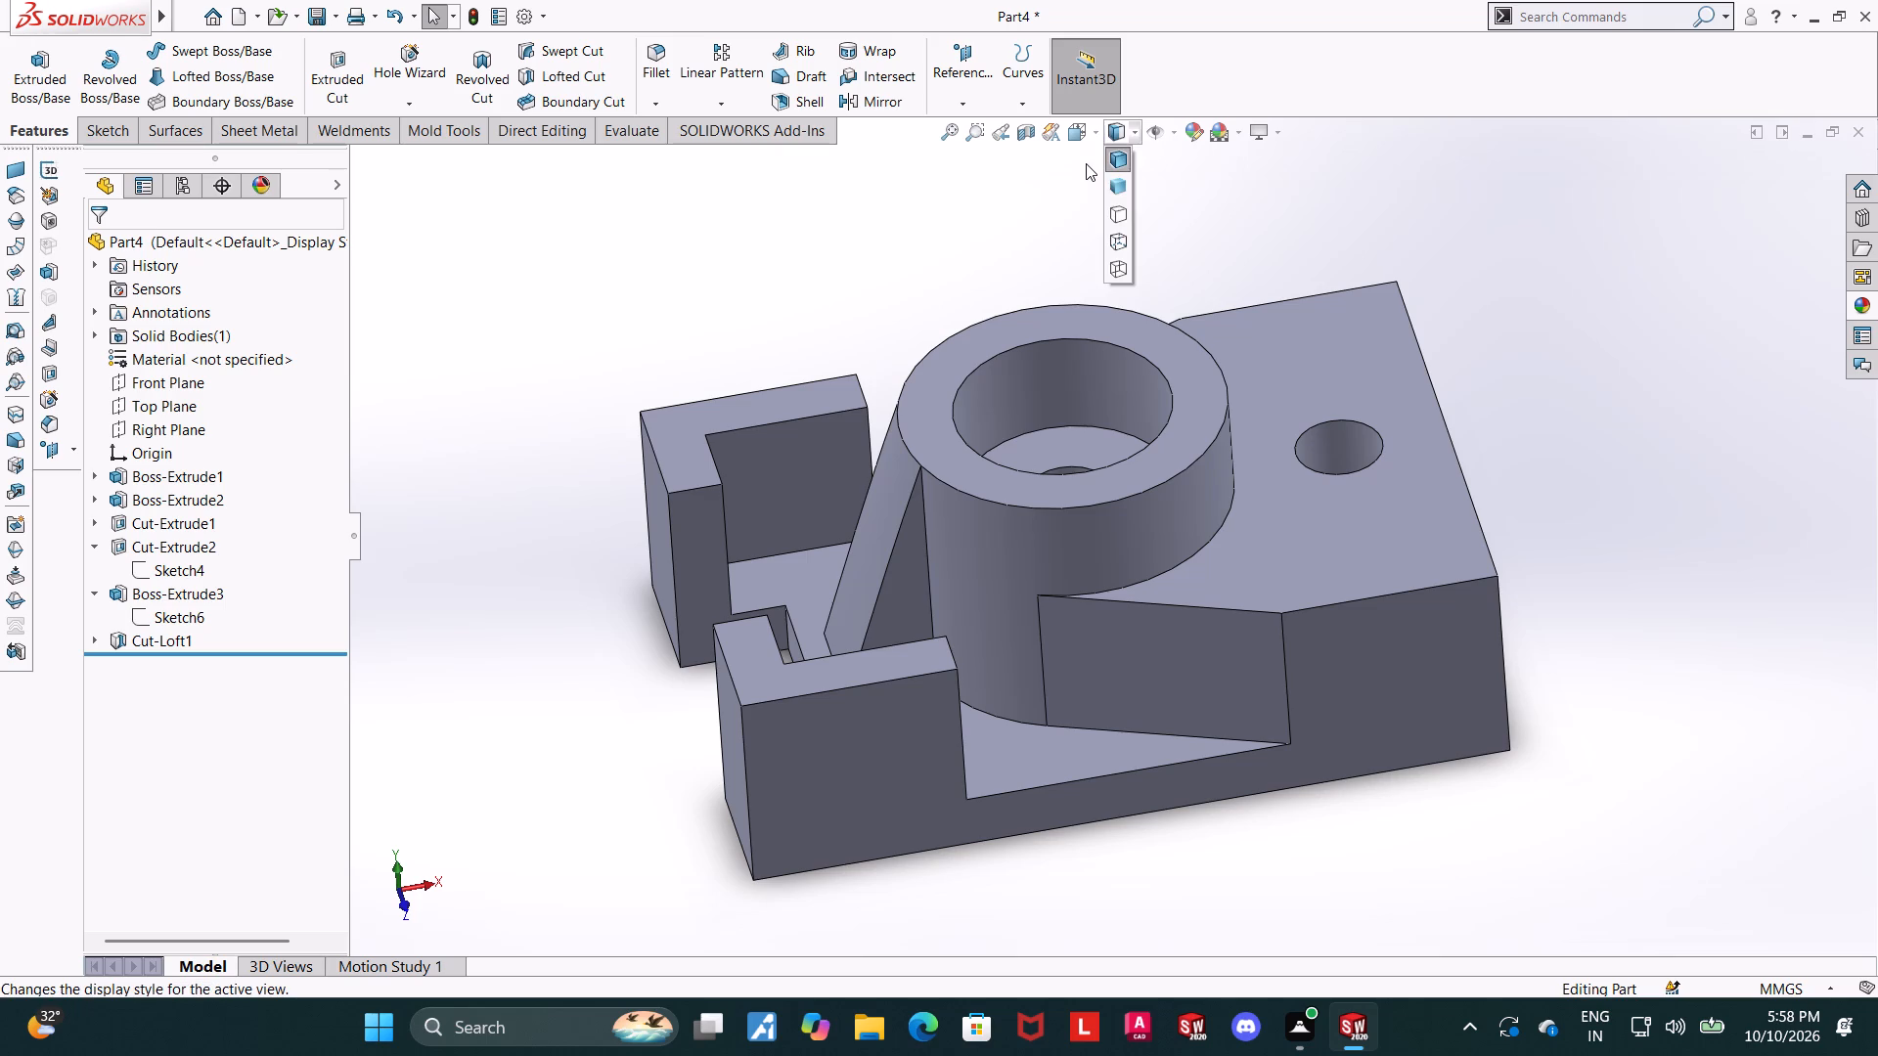
click(1086, 163)
click(1081, 133)
click(748, 633)
scroll(1420, 638, down, 2)
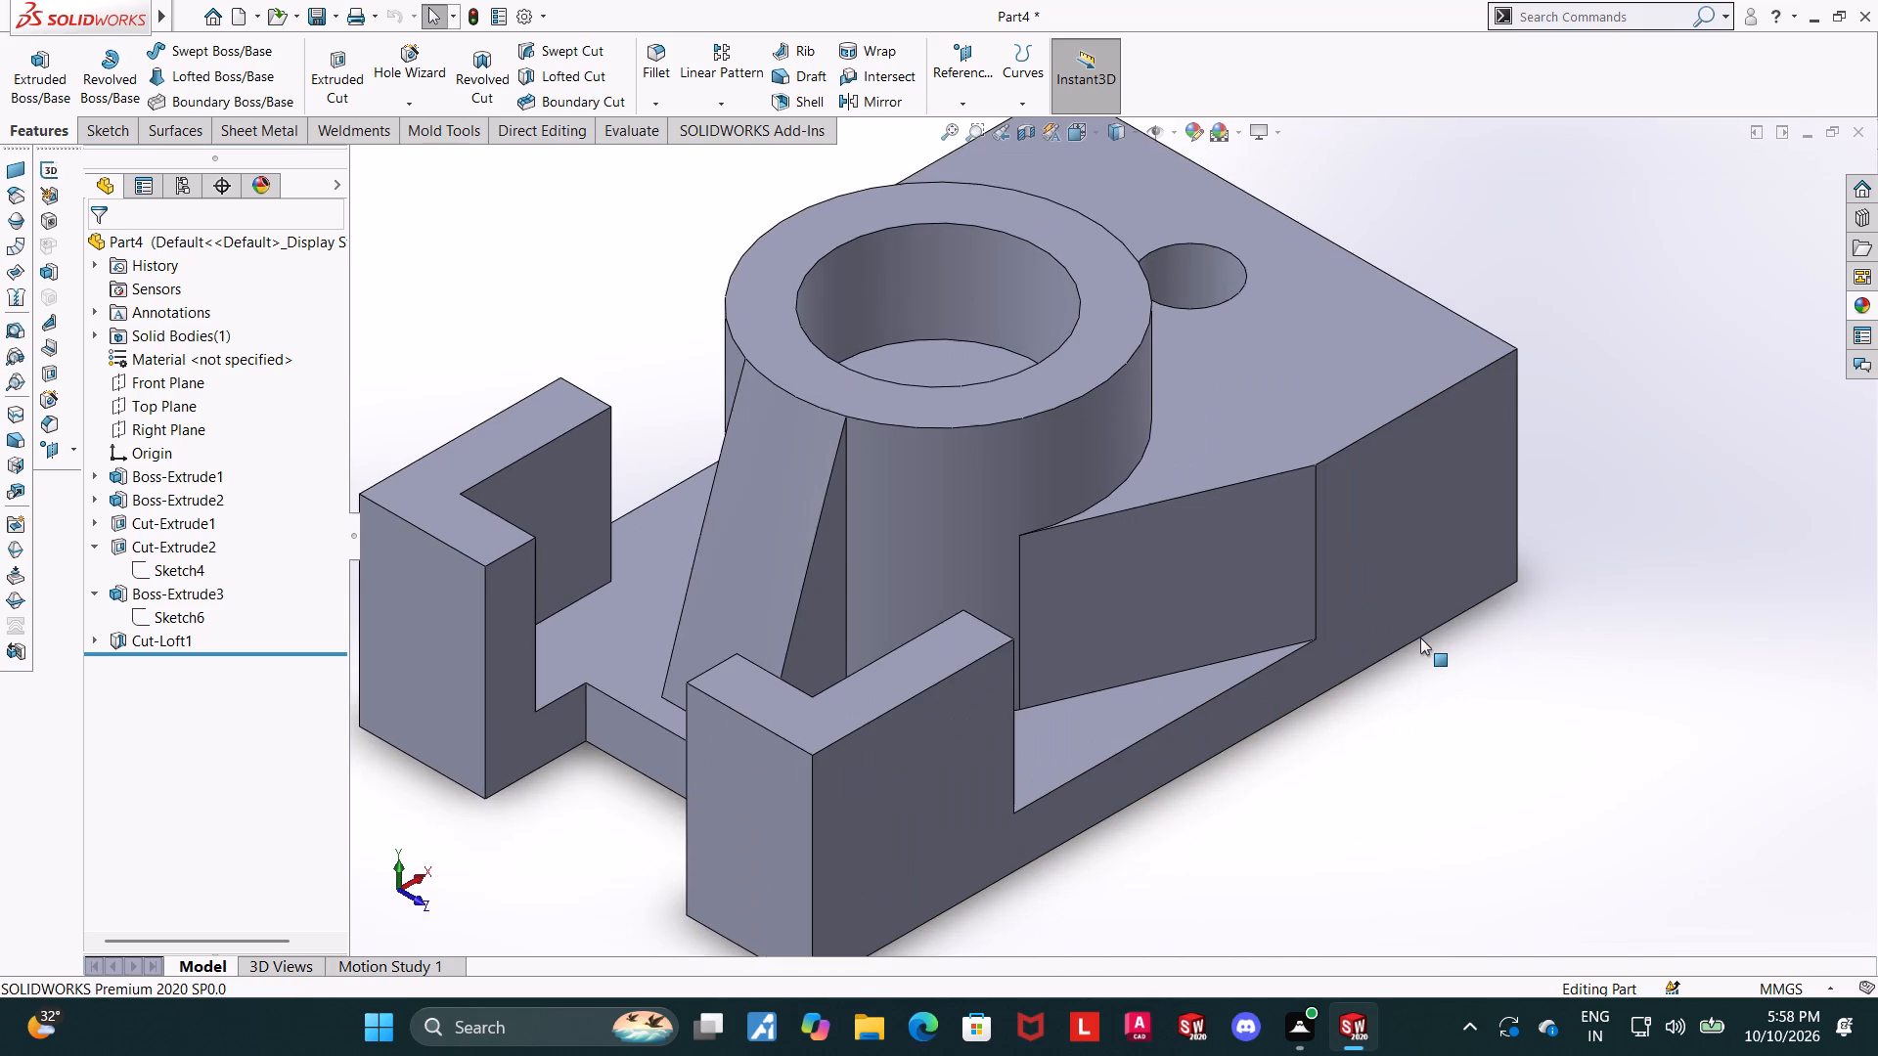
scroll(1420, 638, up, 2)
scroll(1008, 502, down, 1)
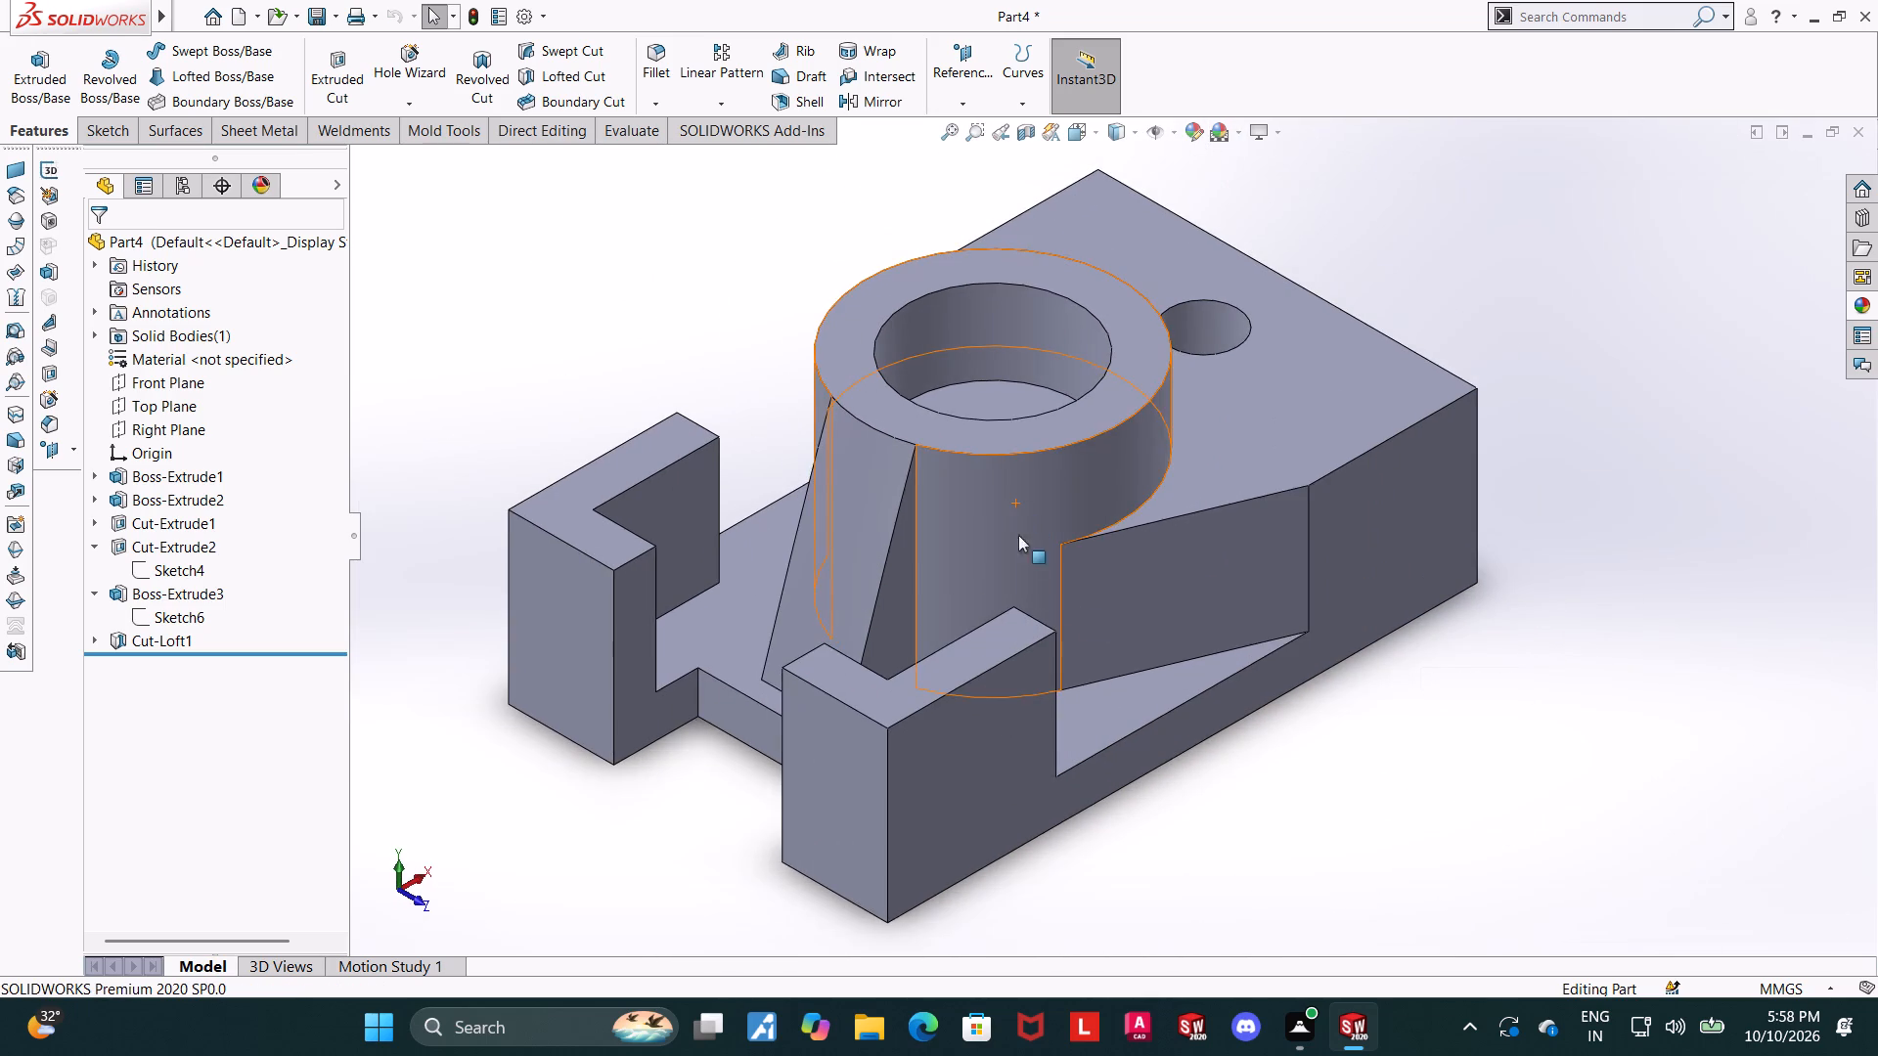
middle_drag(1236, 746, 1237, 807)
scroll(773, 585, down, 4)
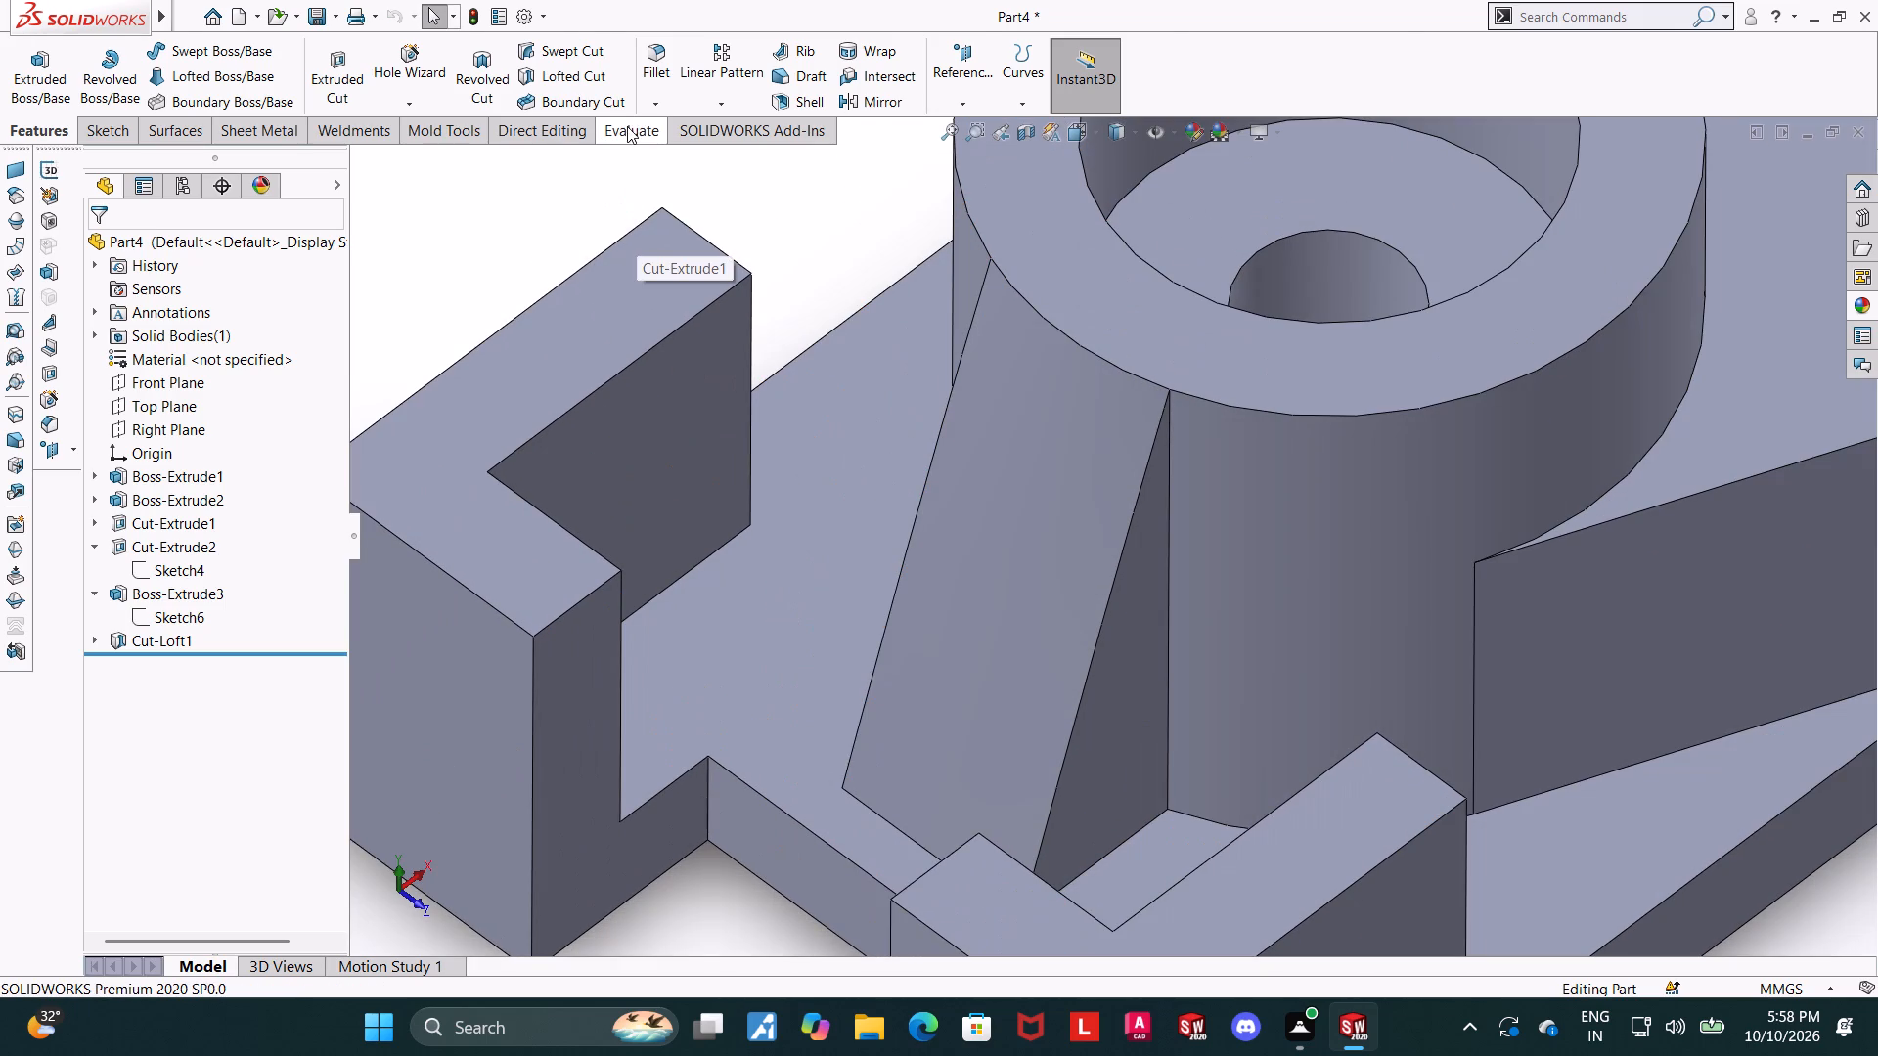
Measure the distance between the sloped support's foot edge and the notch's inner vertical face.
click(631, 128)
click(213, 70)
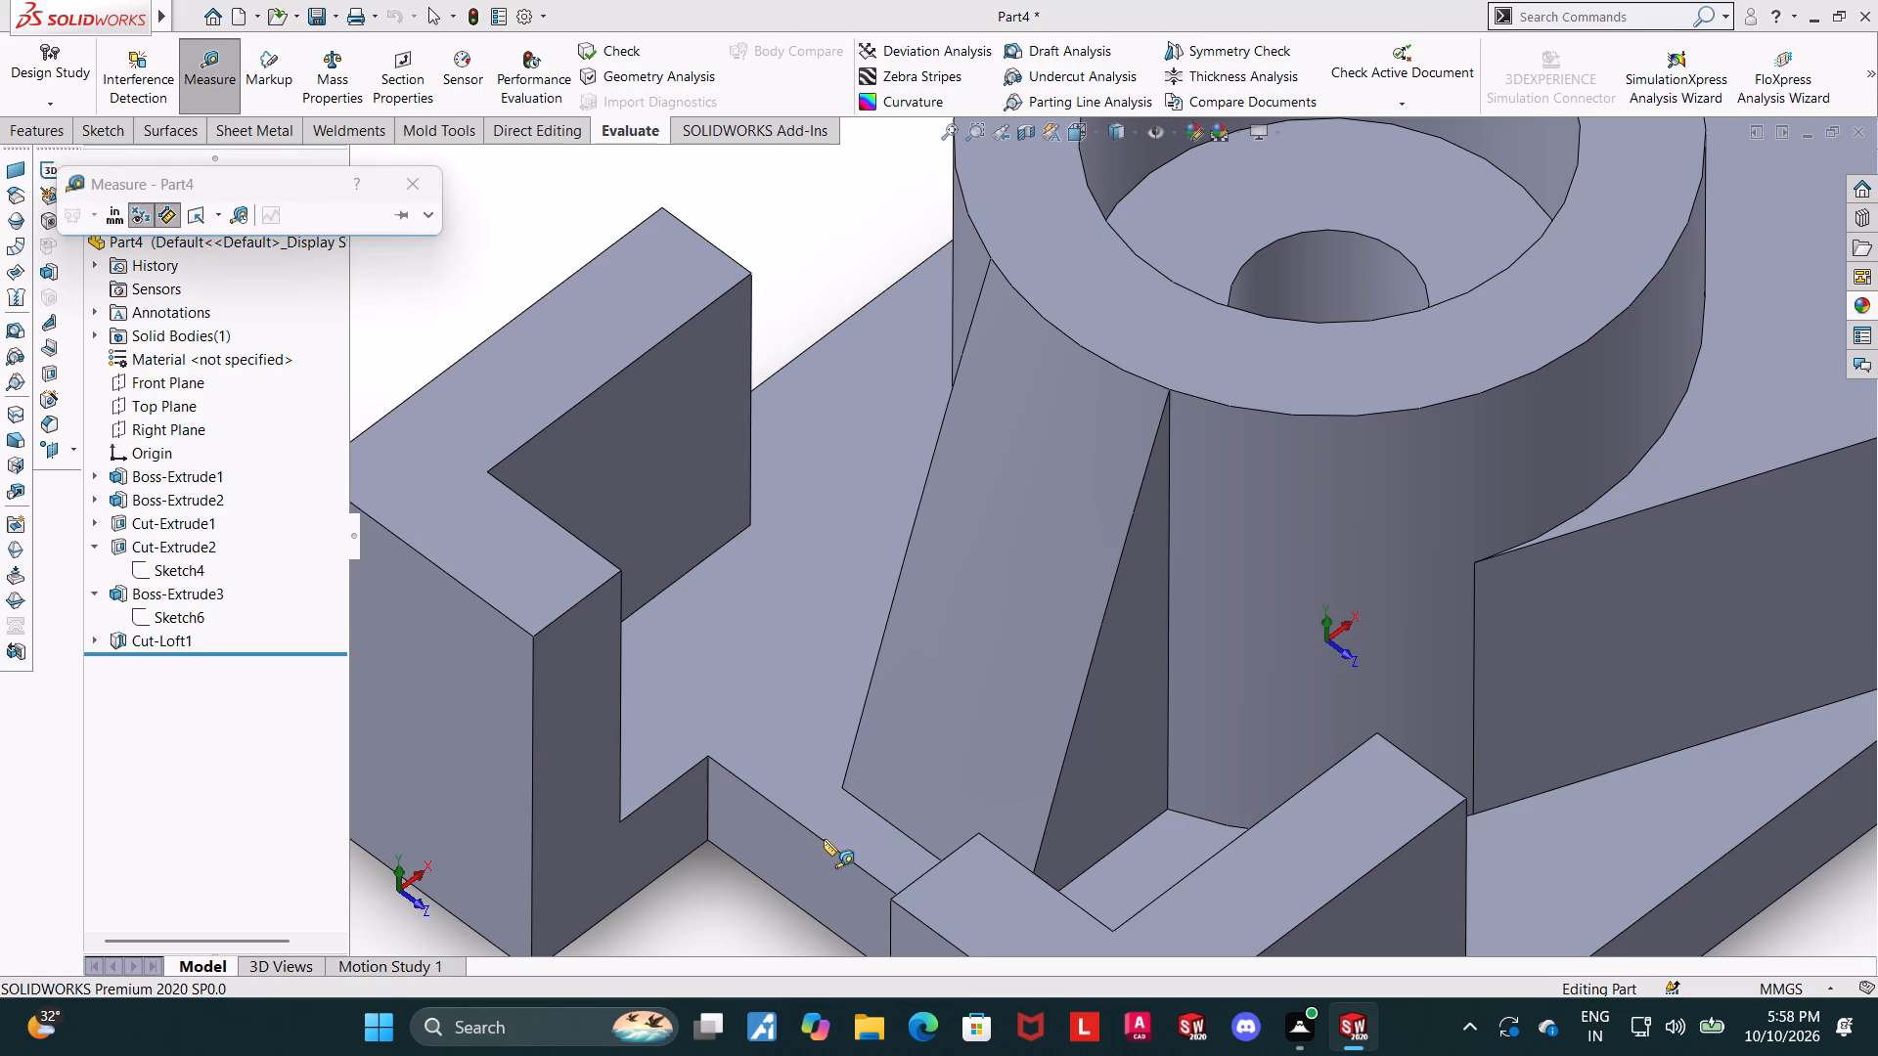
click(812, 854)
click(877, 811)
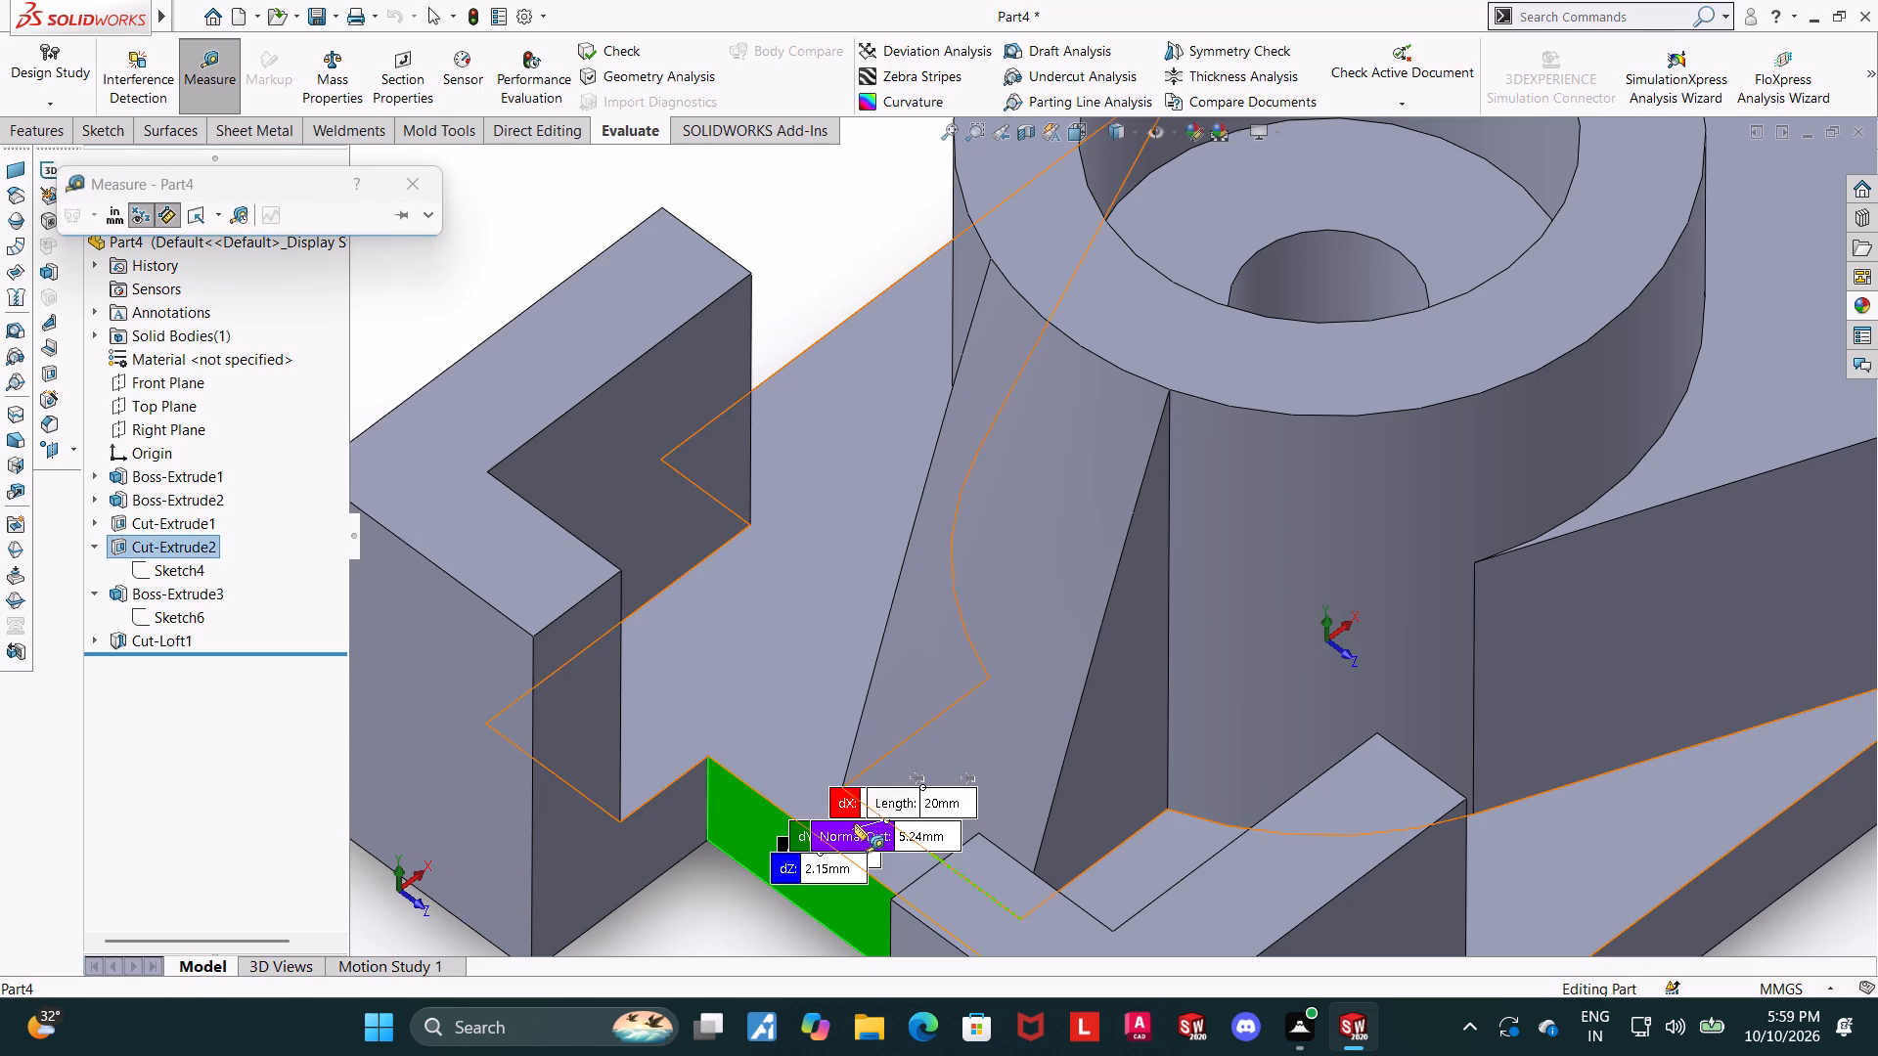
scroll(906, 861, down, 9)
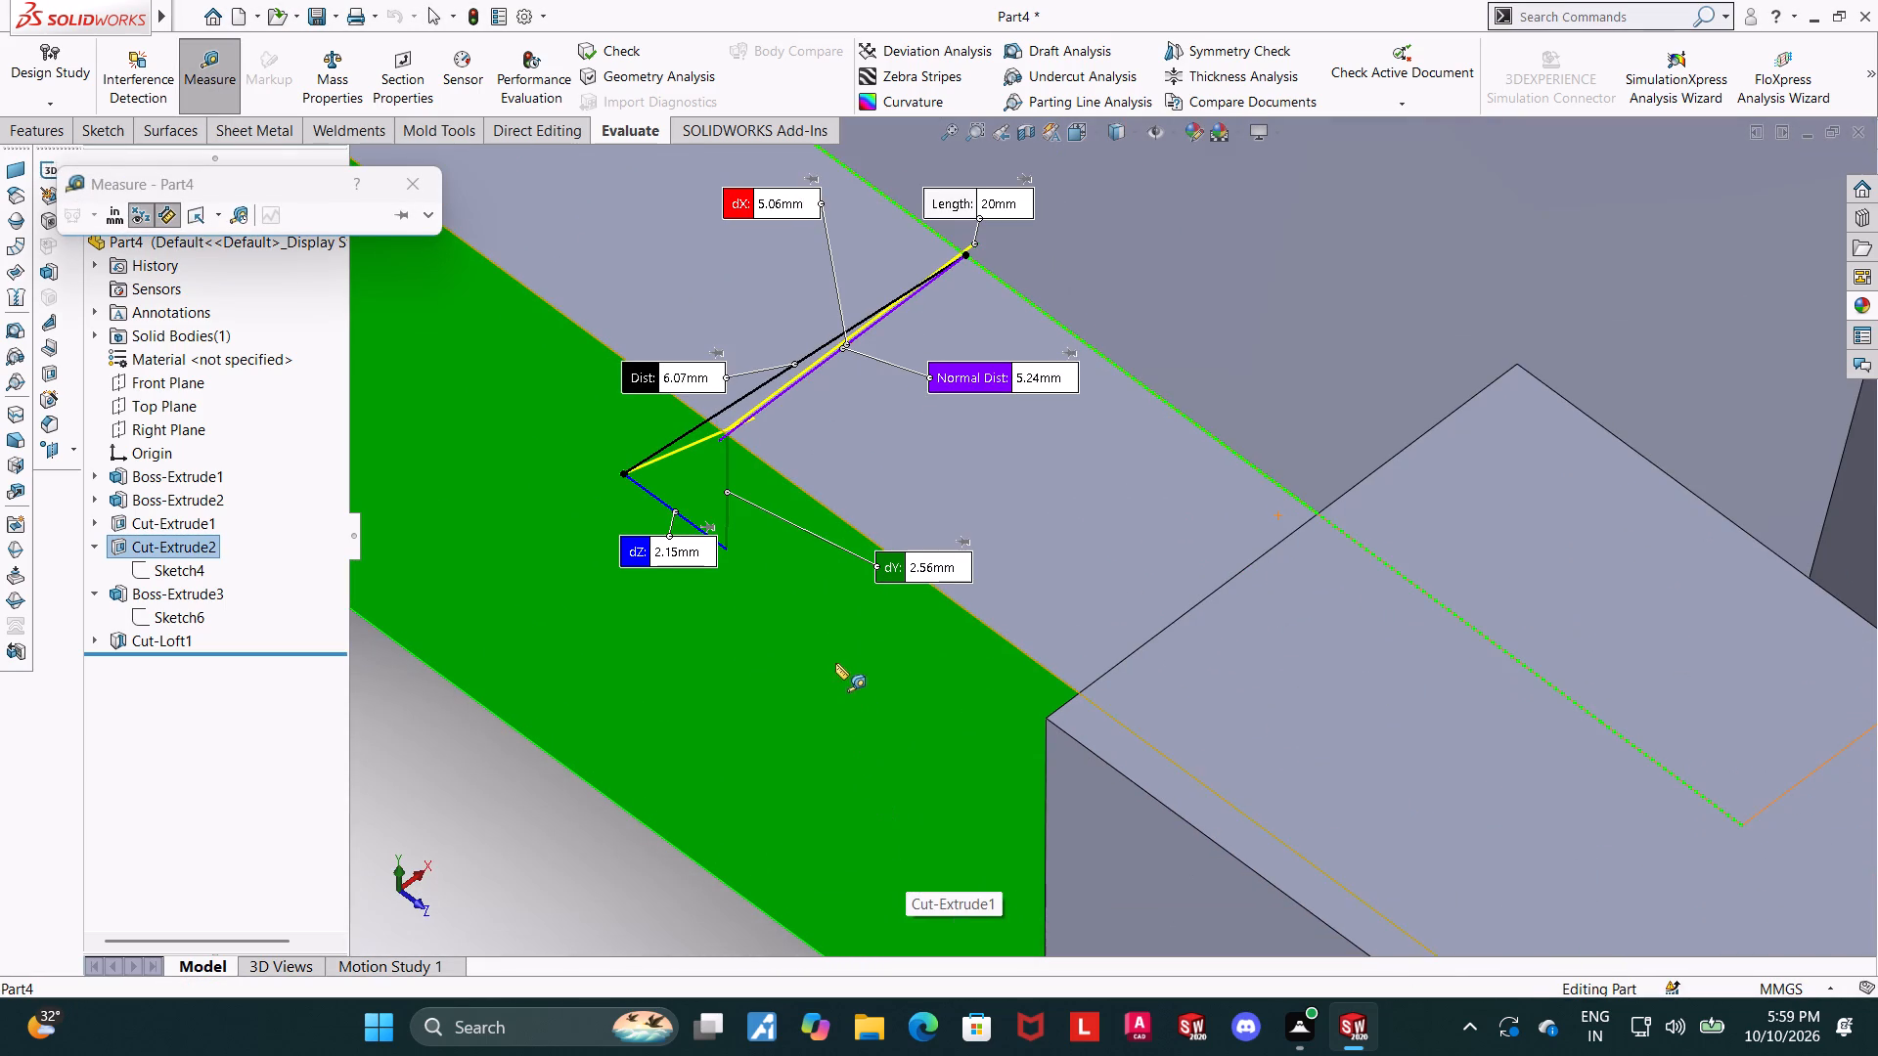
scroll(855, 351, up, 4)
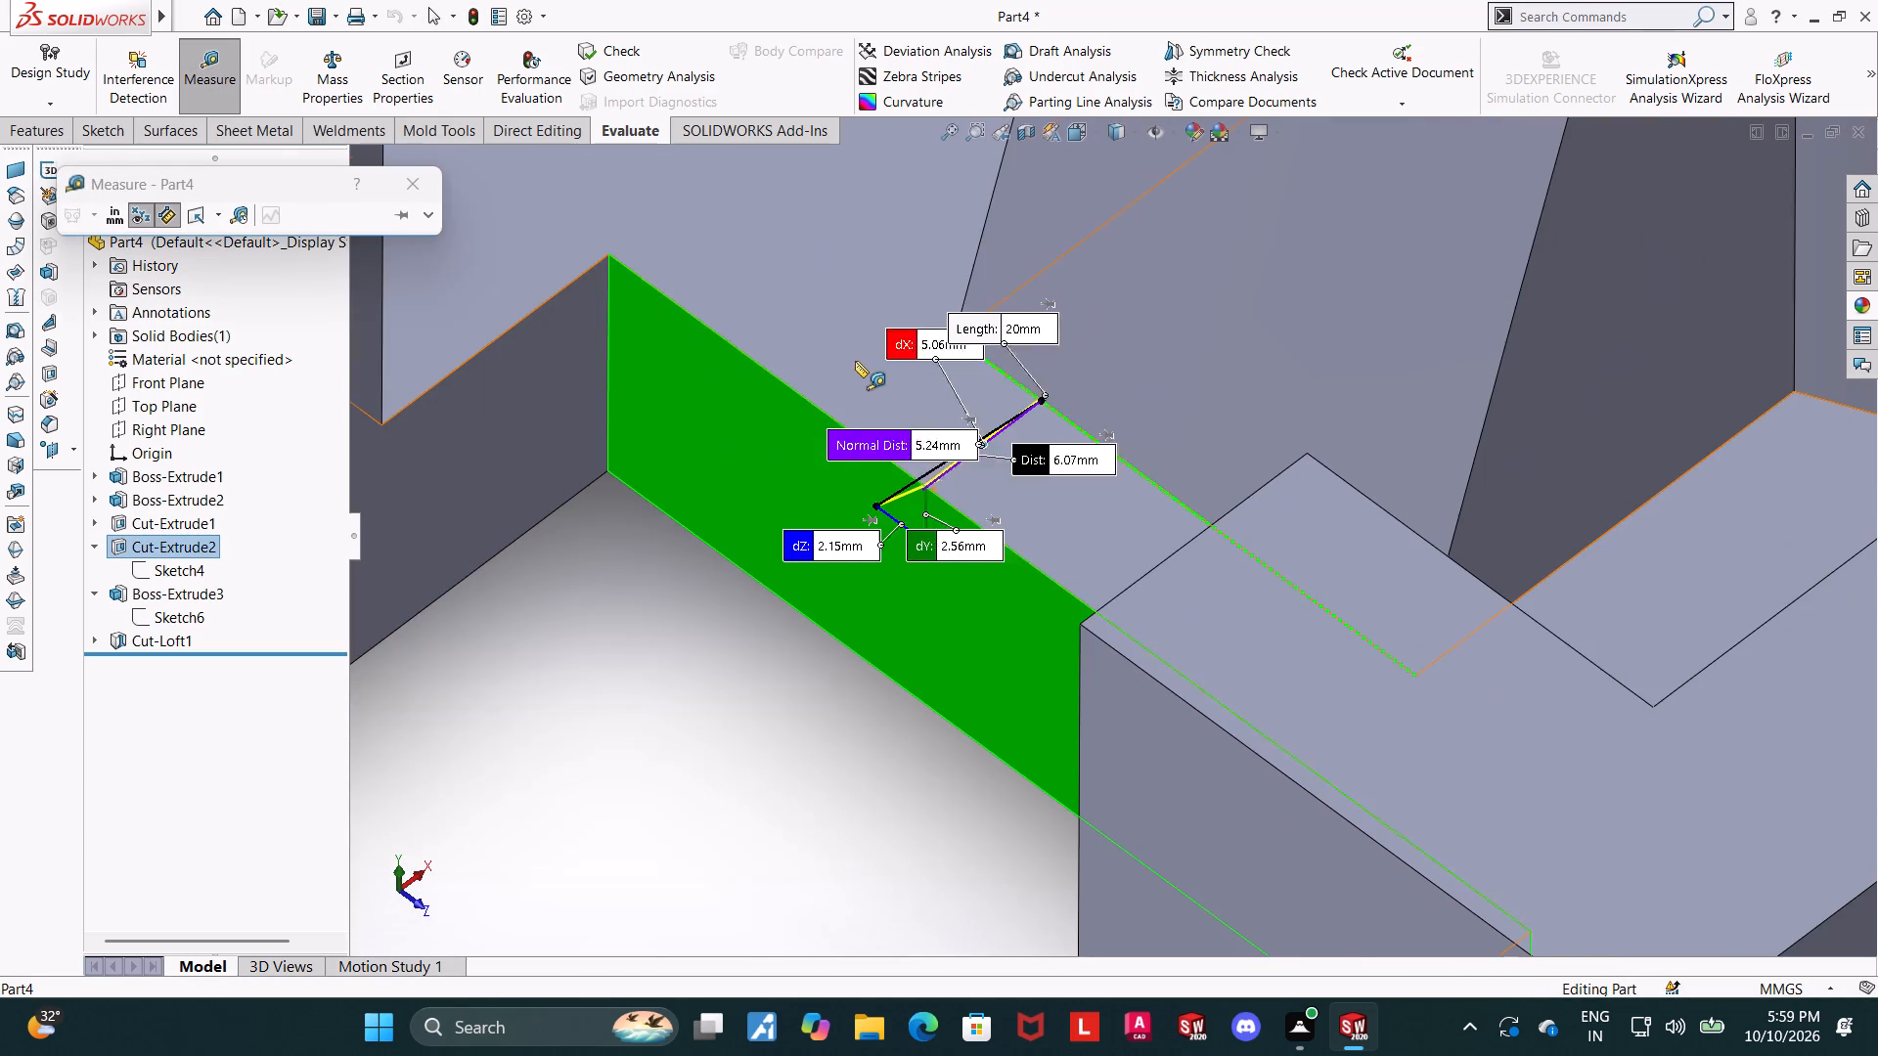
key(Escape)
key(Escape)
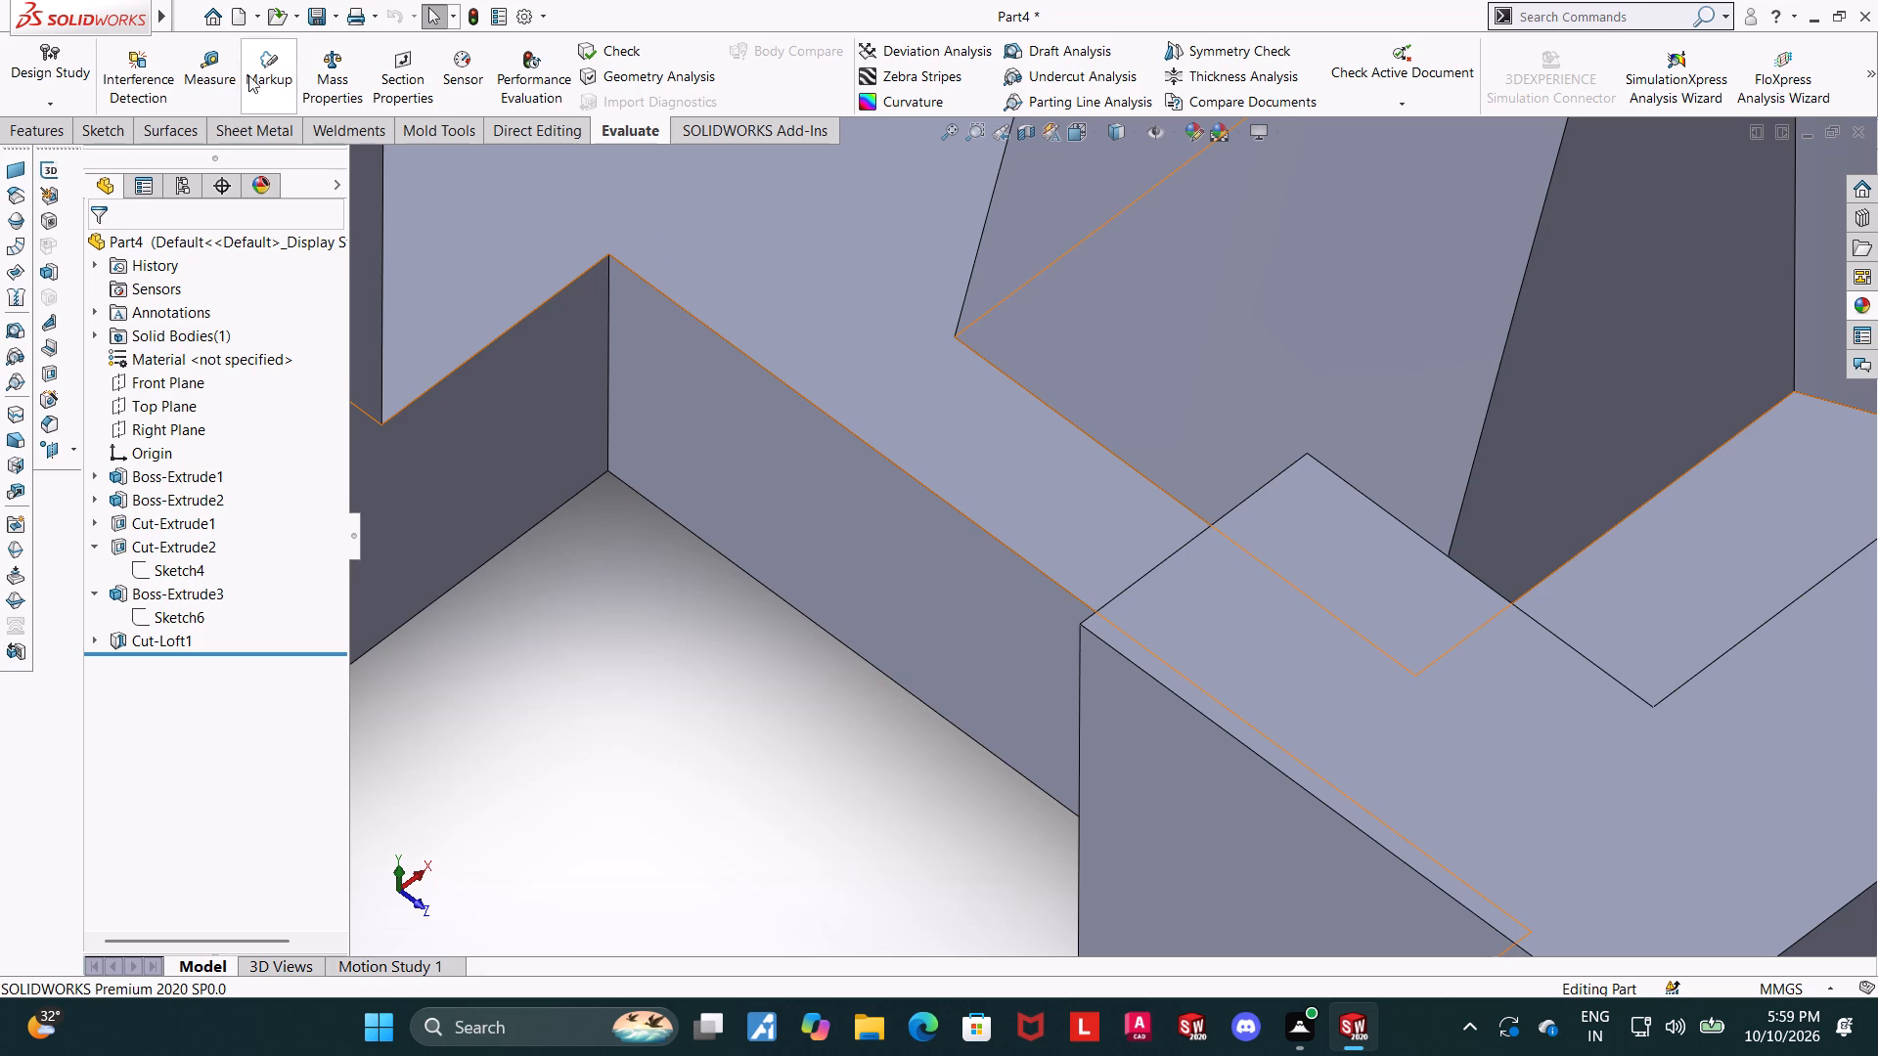
click(213, 73)
click(1062, 413)
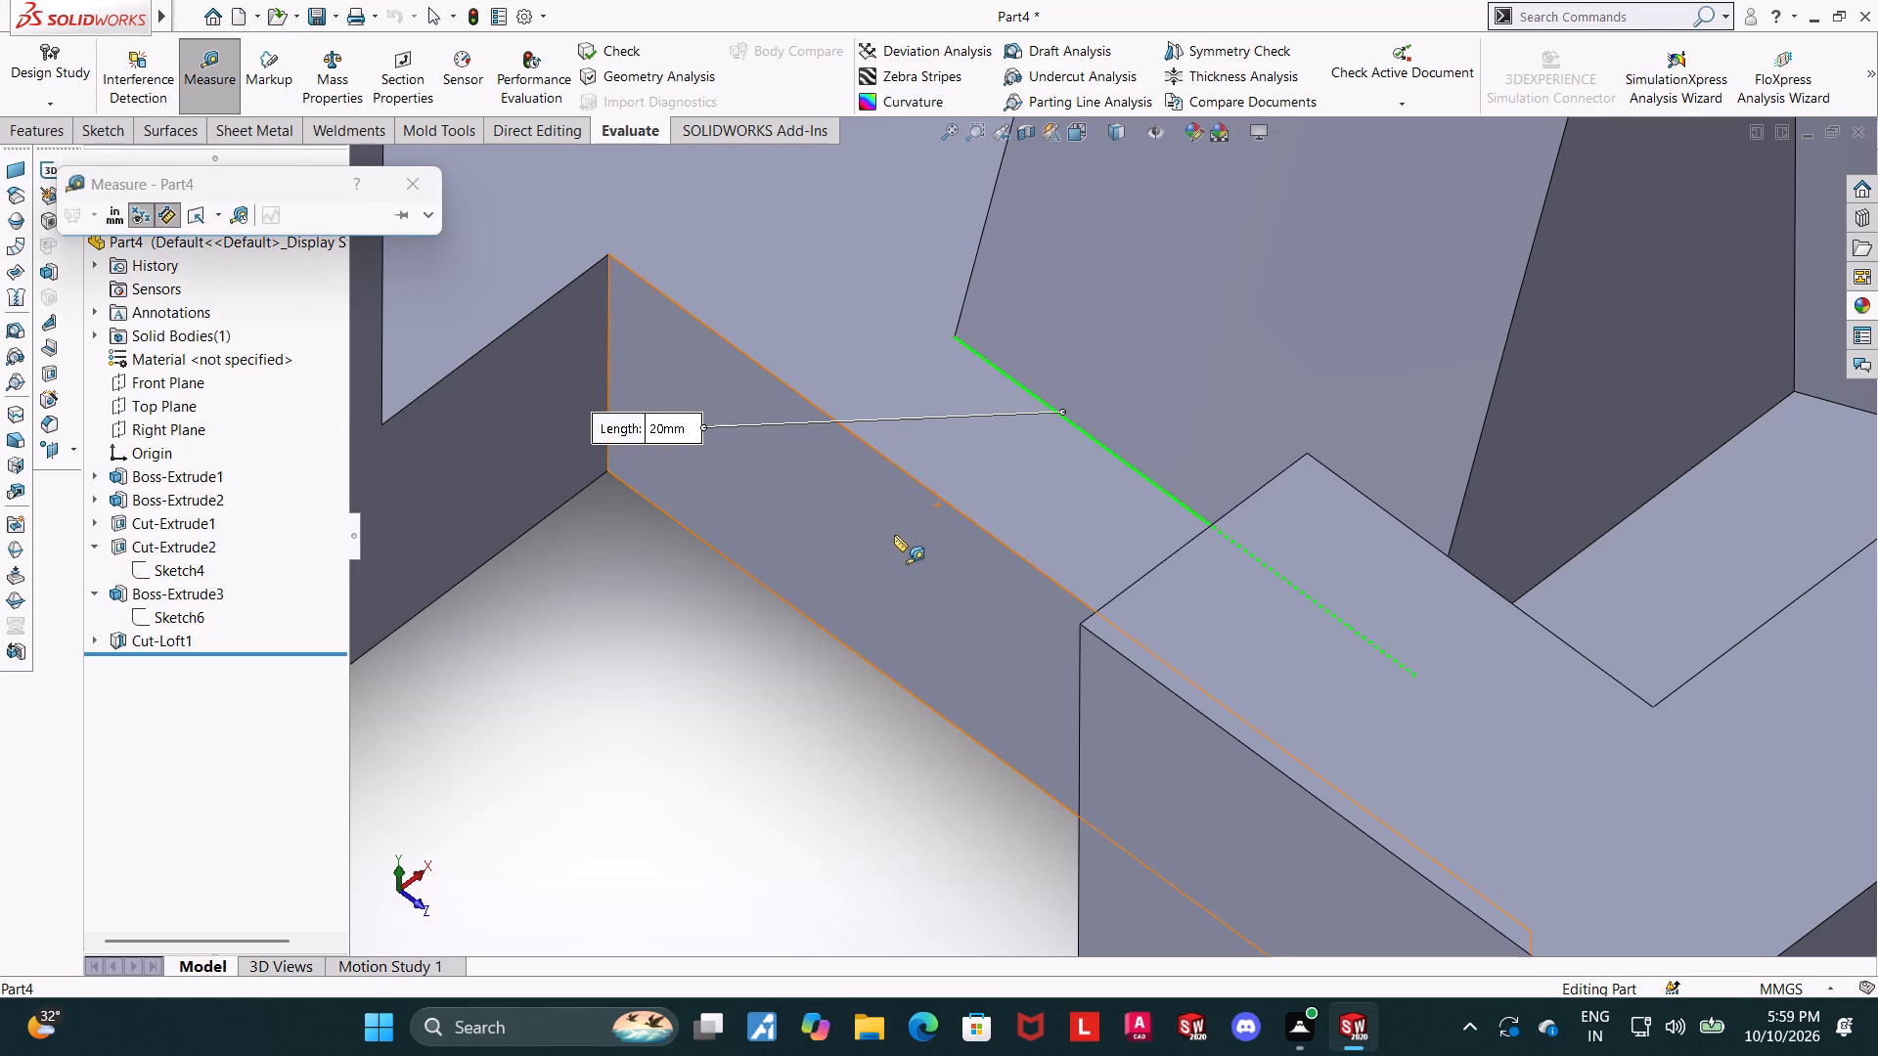
click(894, 535)
scroll(1117, 505, down, 3)
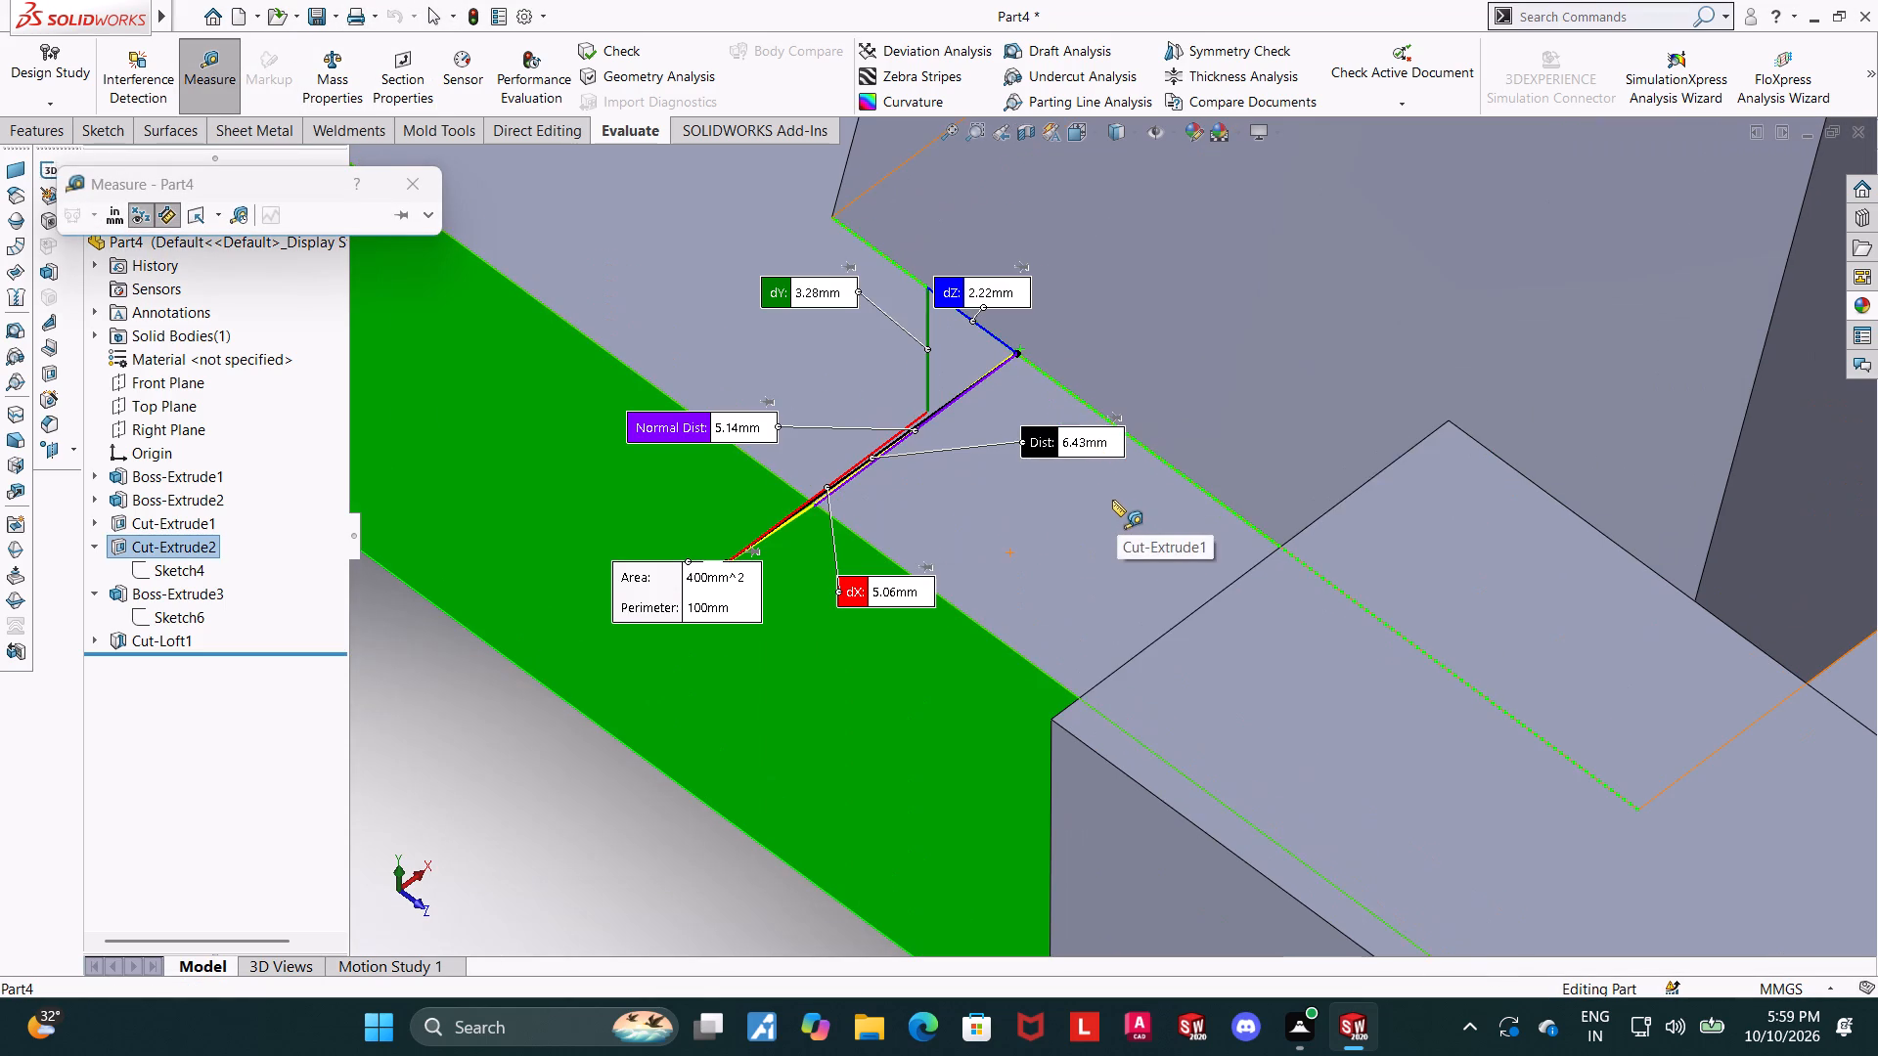
key(Escape)
Measure the distance between the sloped support's foot edge and the notch's inner top edge.
click(223, 75)
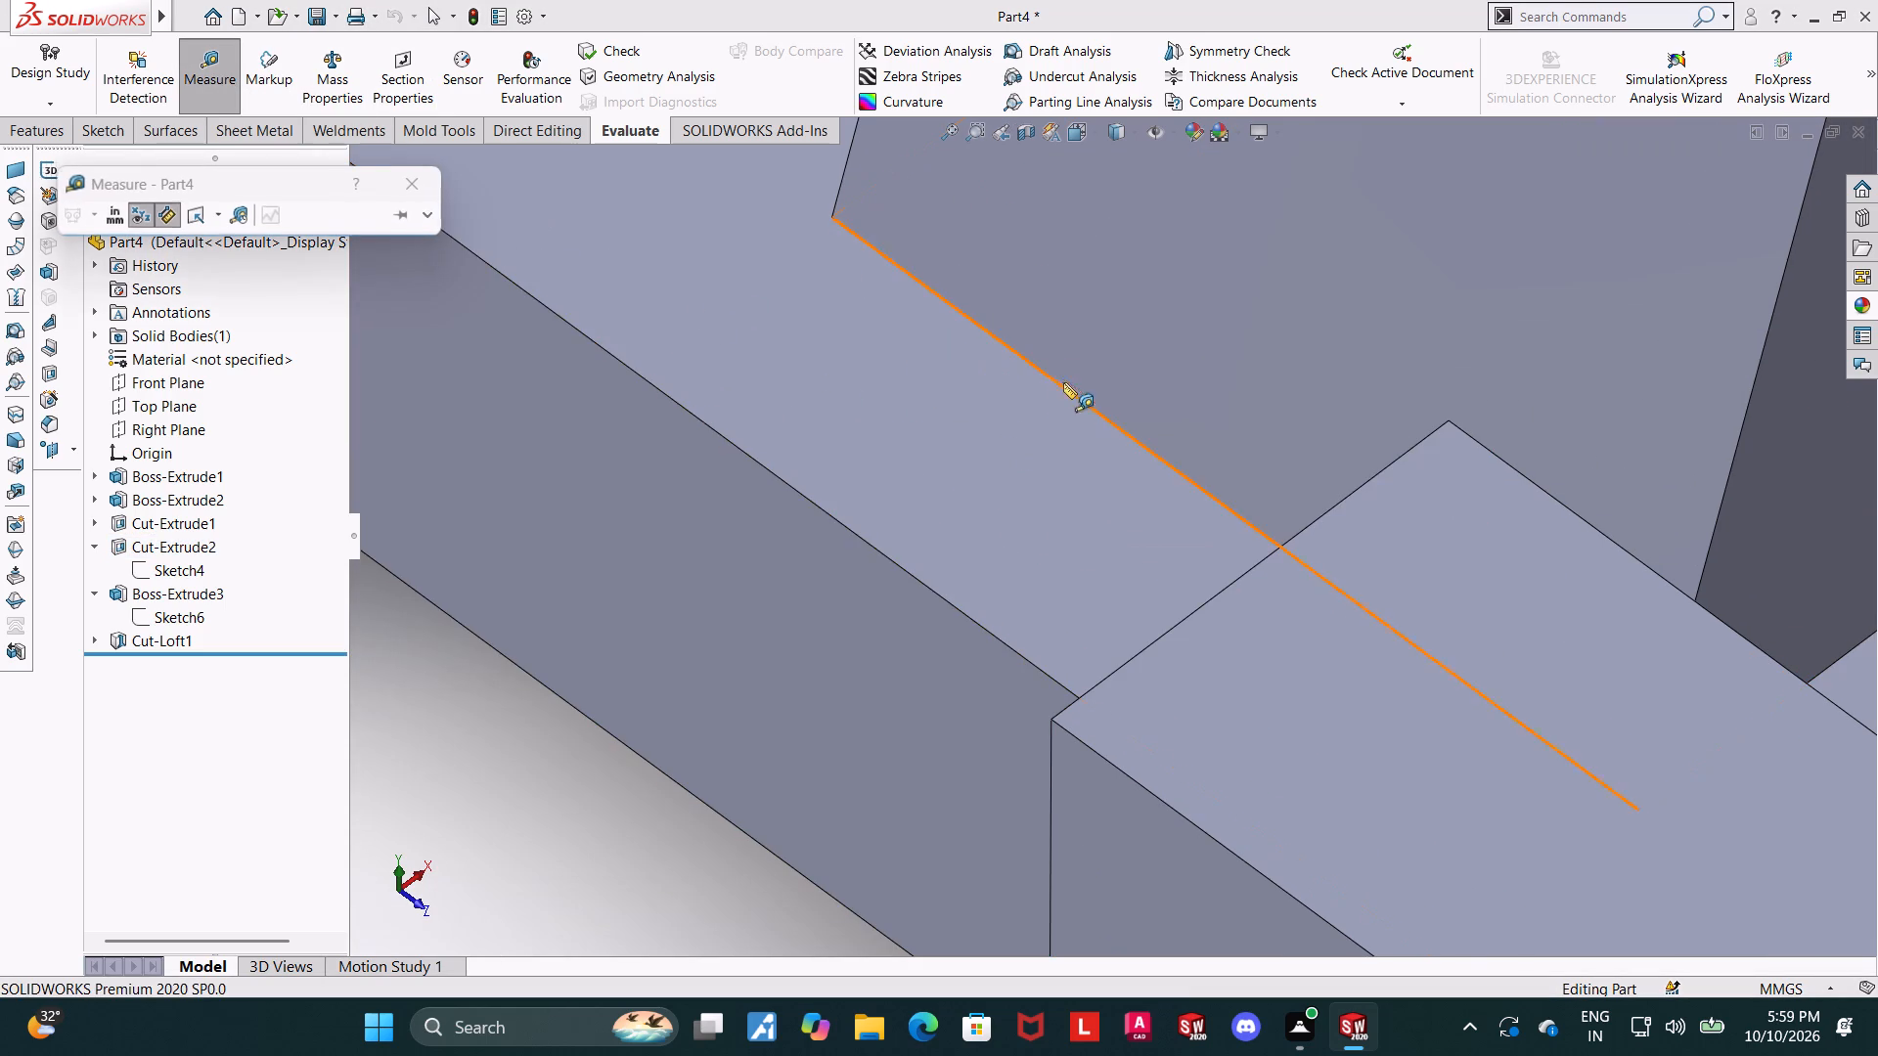
click(1031, 360)
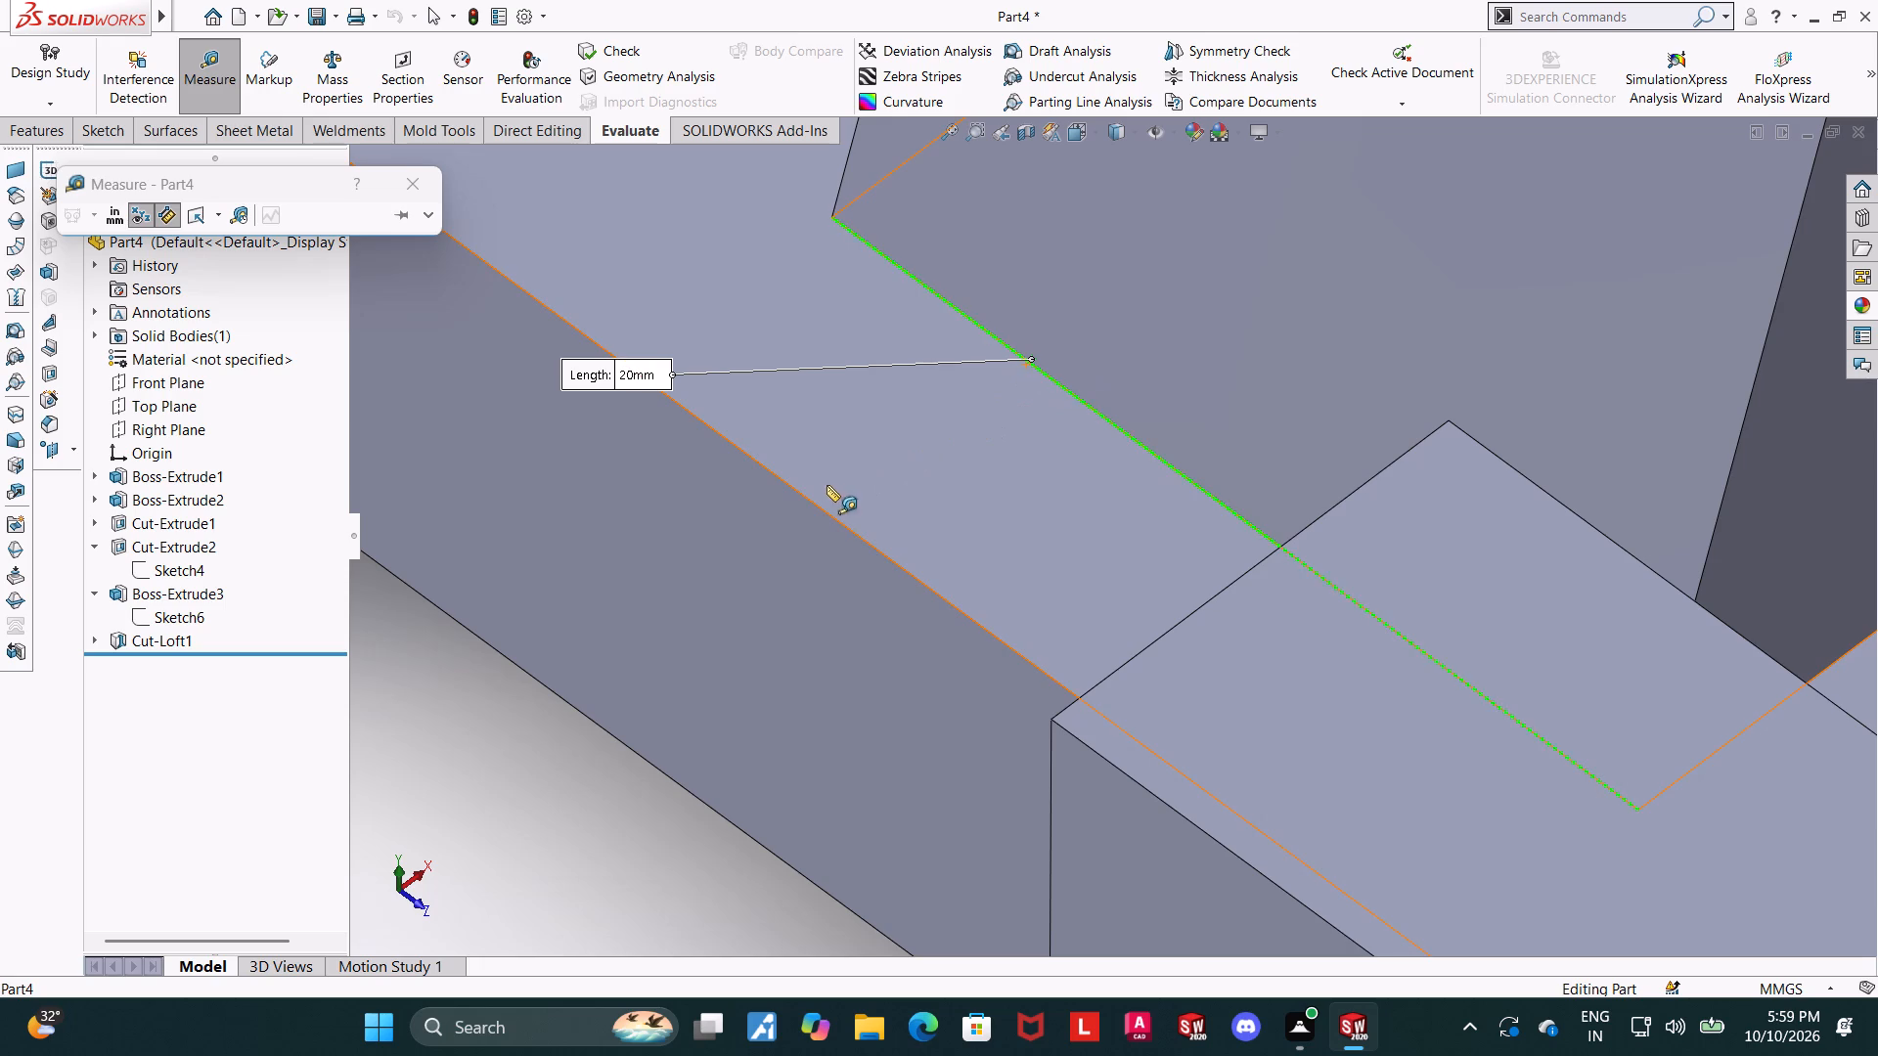
click(805, 494)
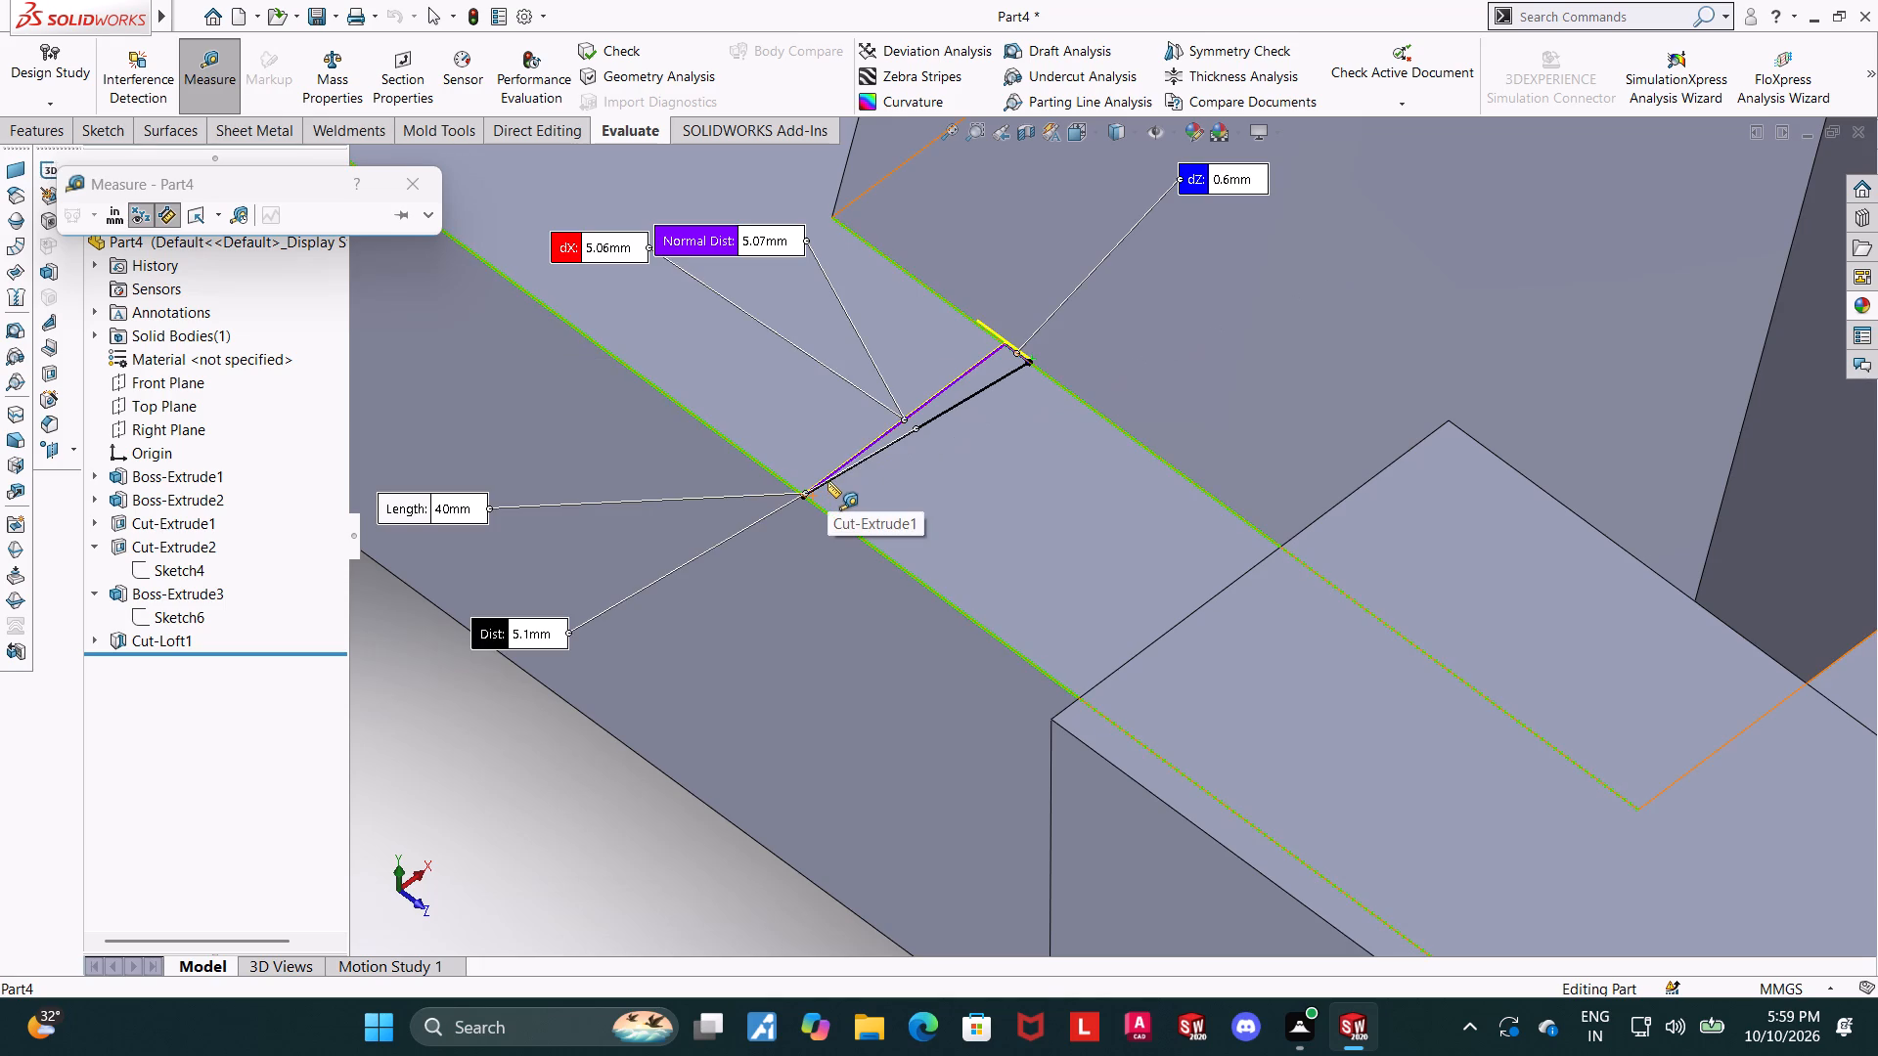
scroll(827, 481, up, 3)
key(Escape)
key(Escape)
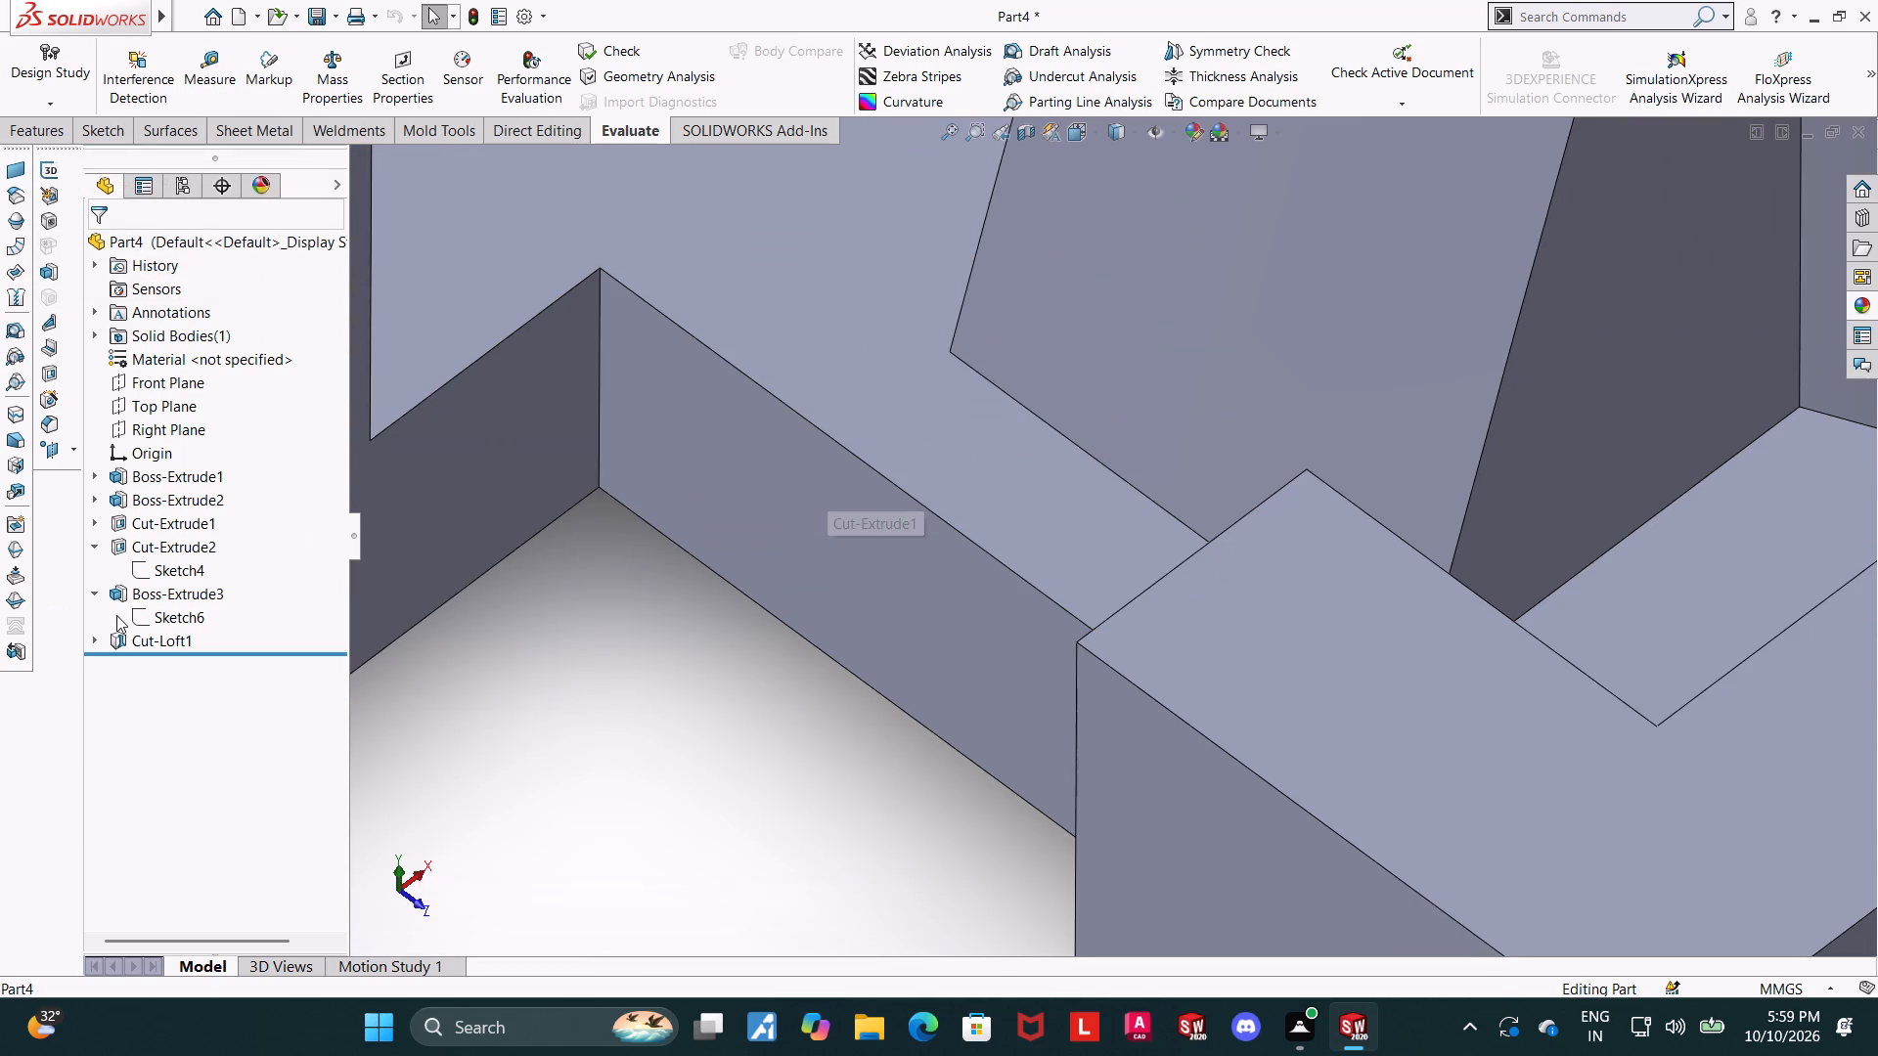
Open the lofted cut's lower profile sketch, Sketch8, for editing and look straight at it.
click(99, 649)
click(97, 639)
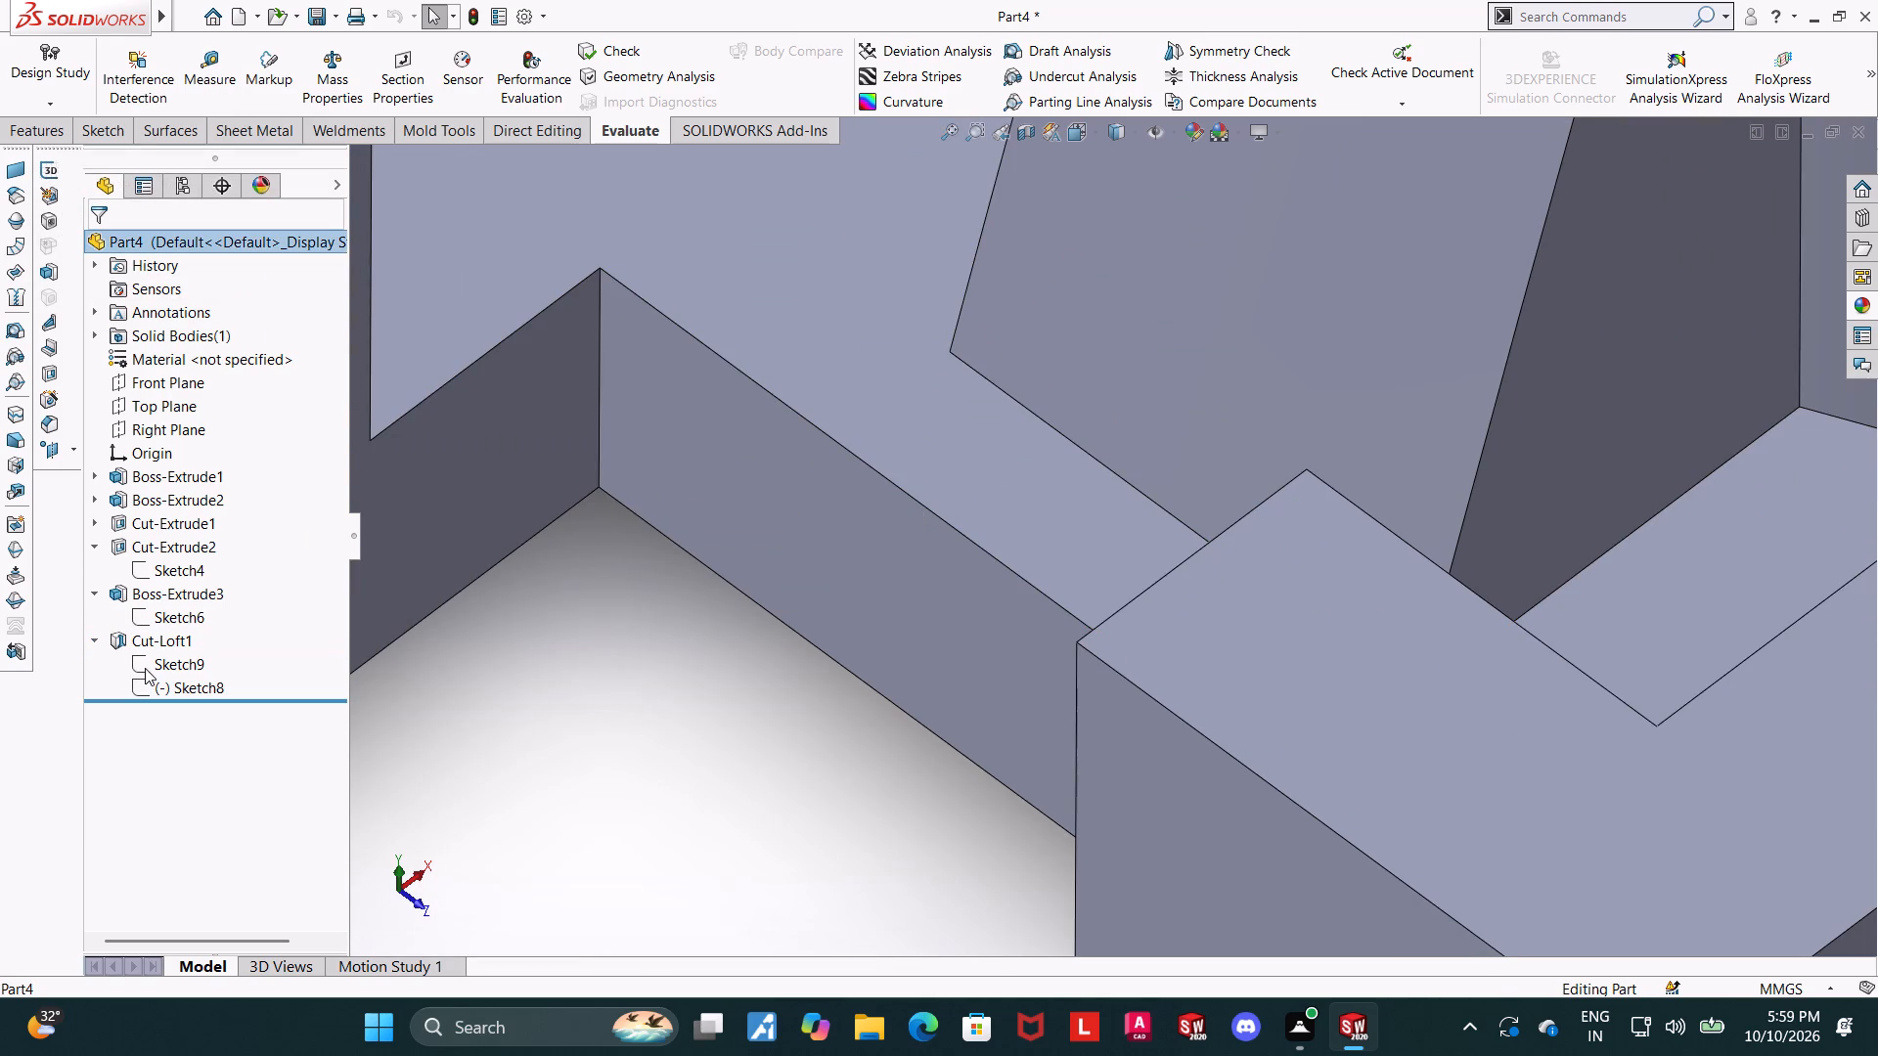
click(145, 668)
scroll(350, 666, up, 9)
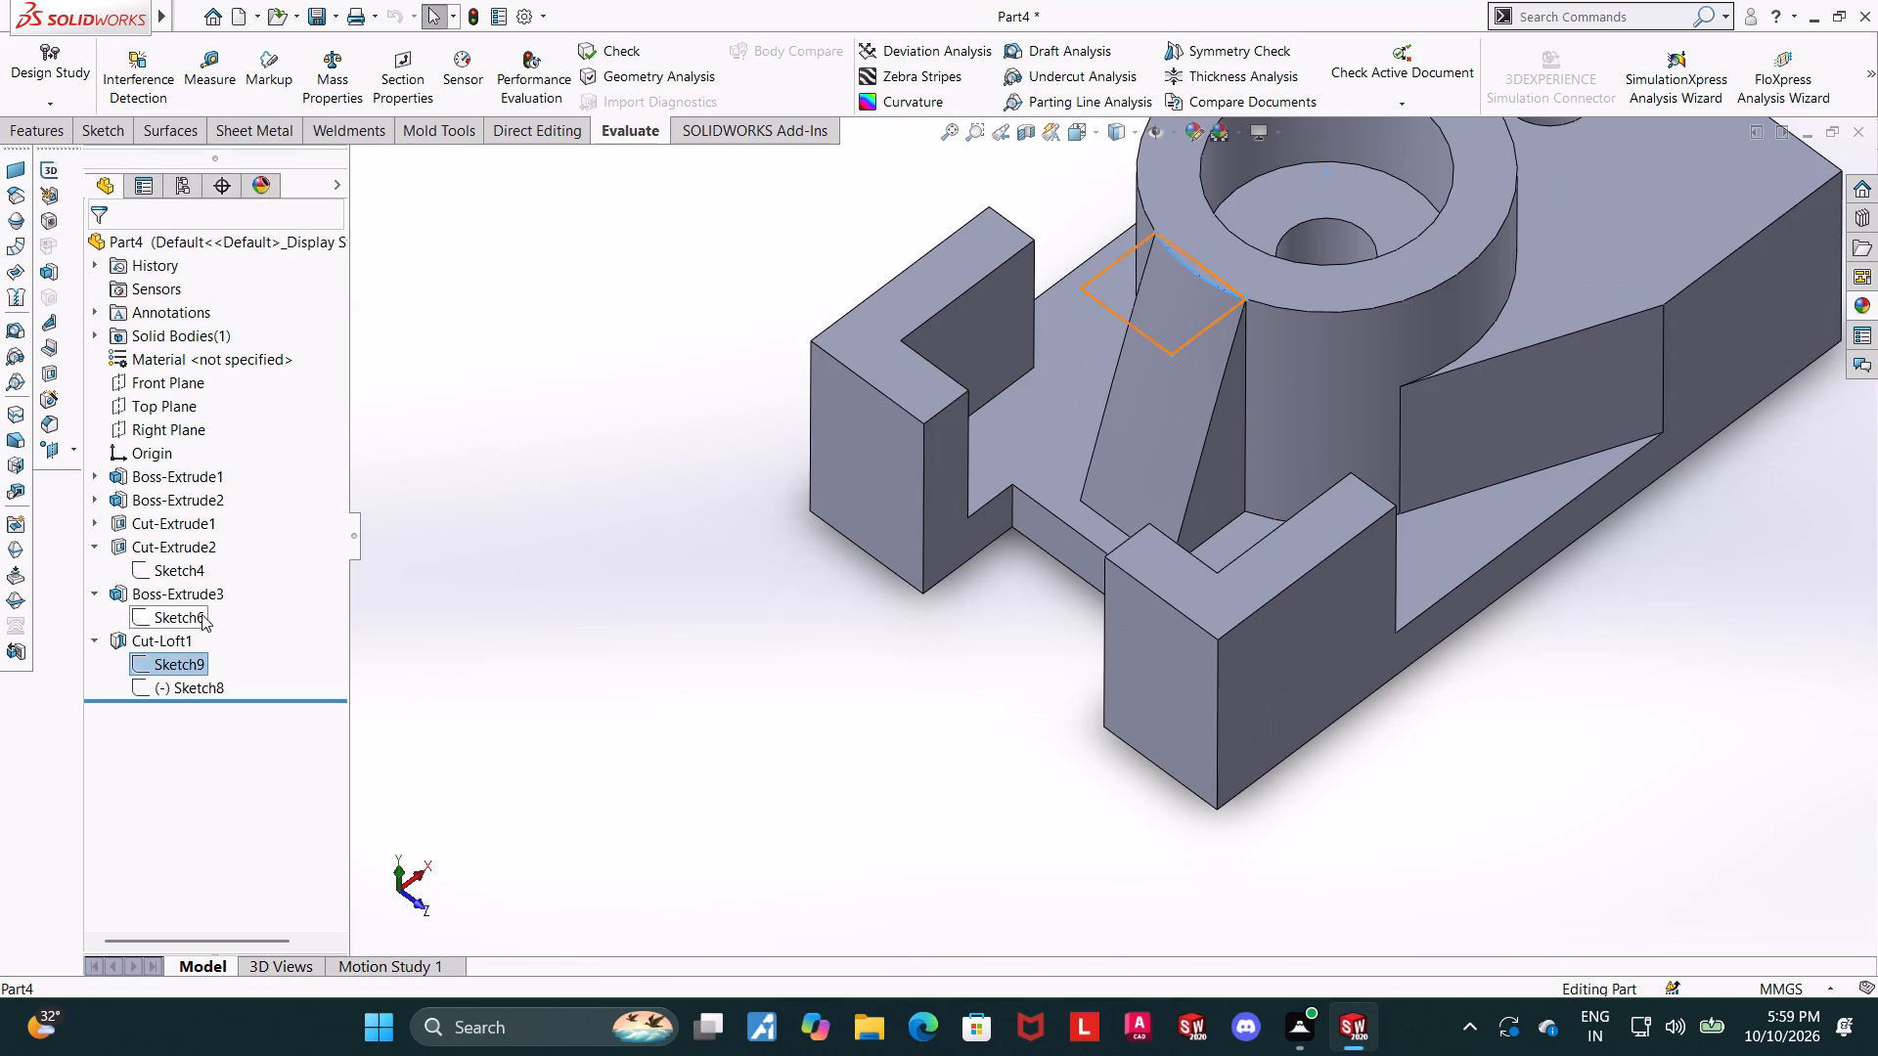
click(202, 684)
click(216, 633)
click(201, 684)
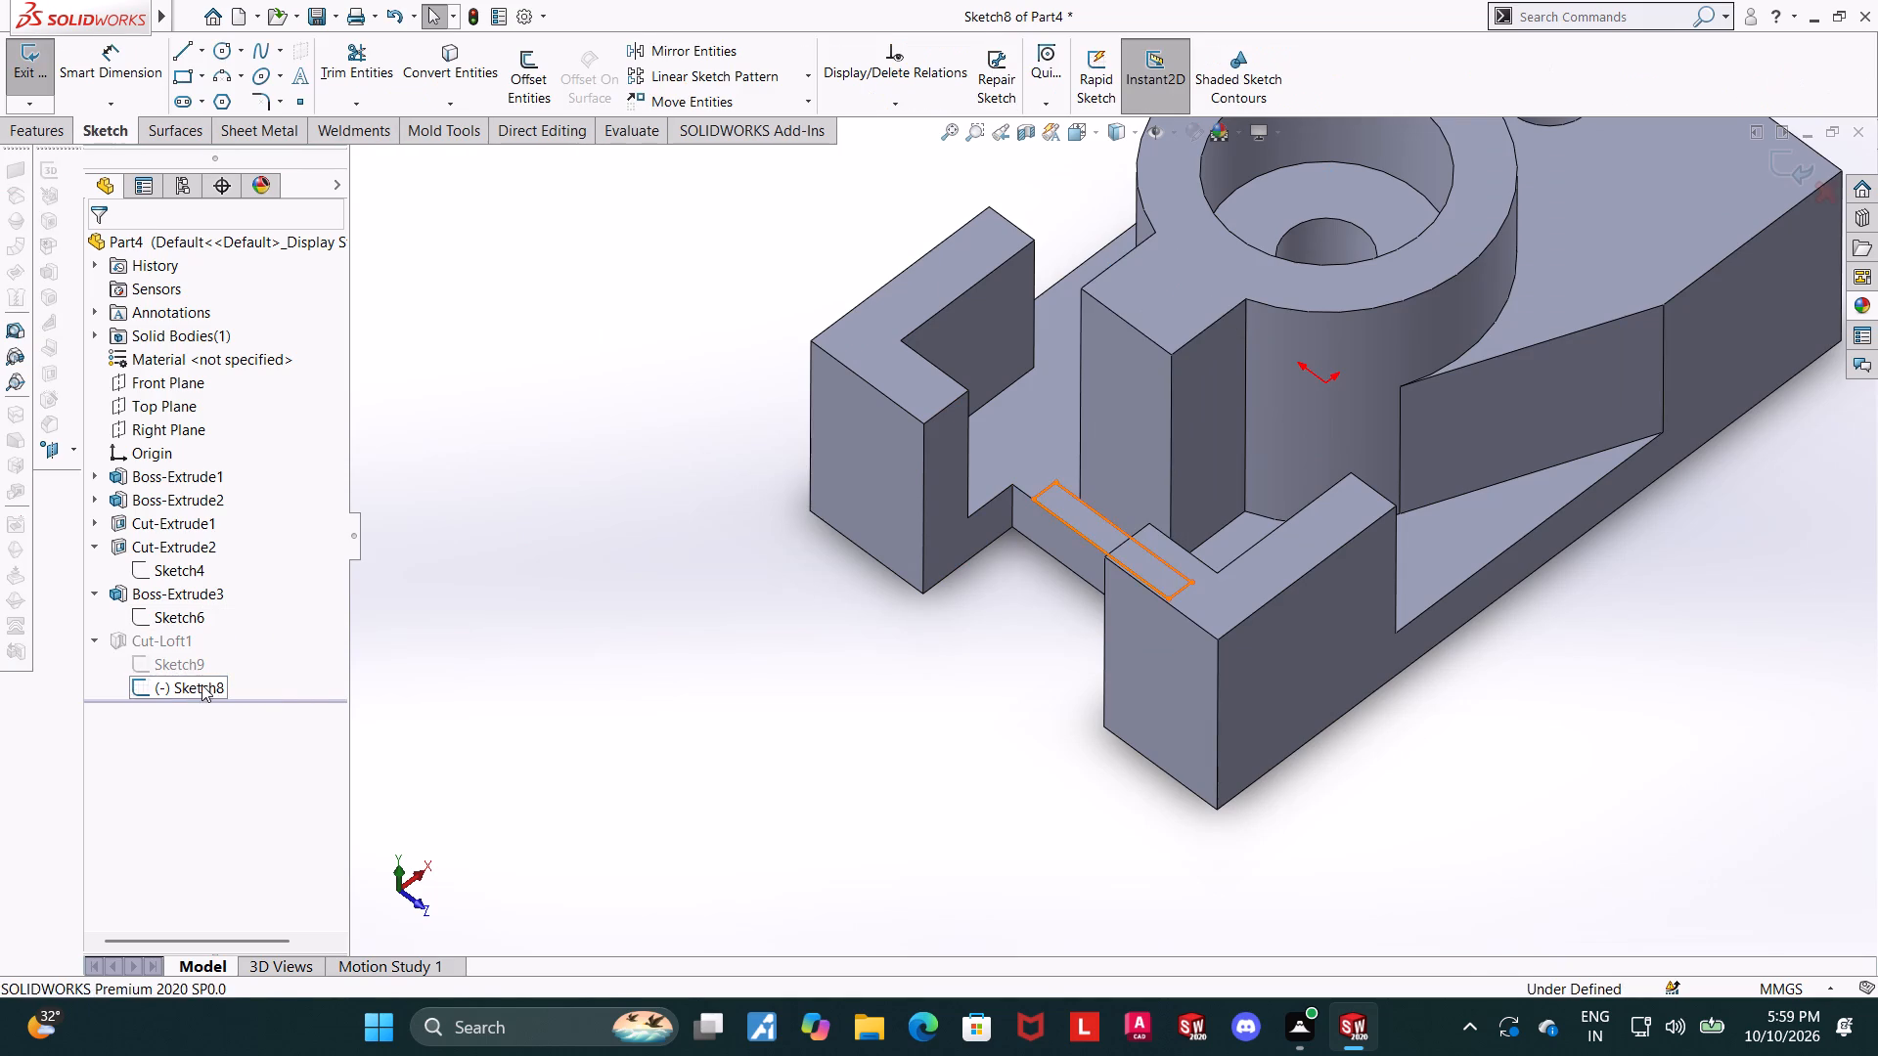
click(240, 664)
key(Escape)
scroll(866, 563, down, 3)
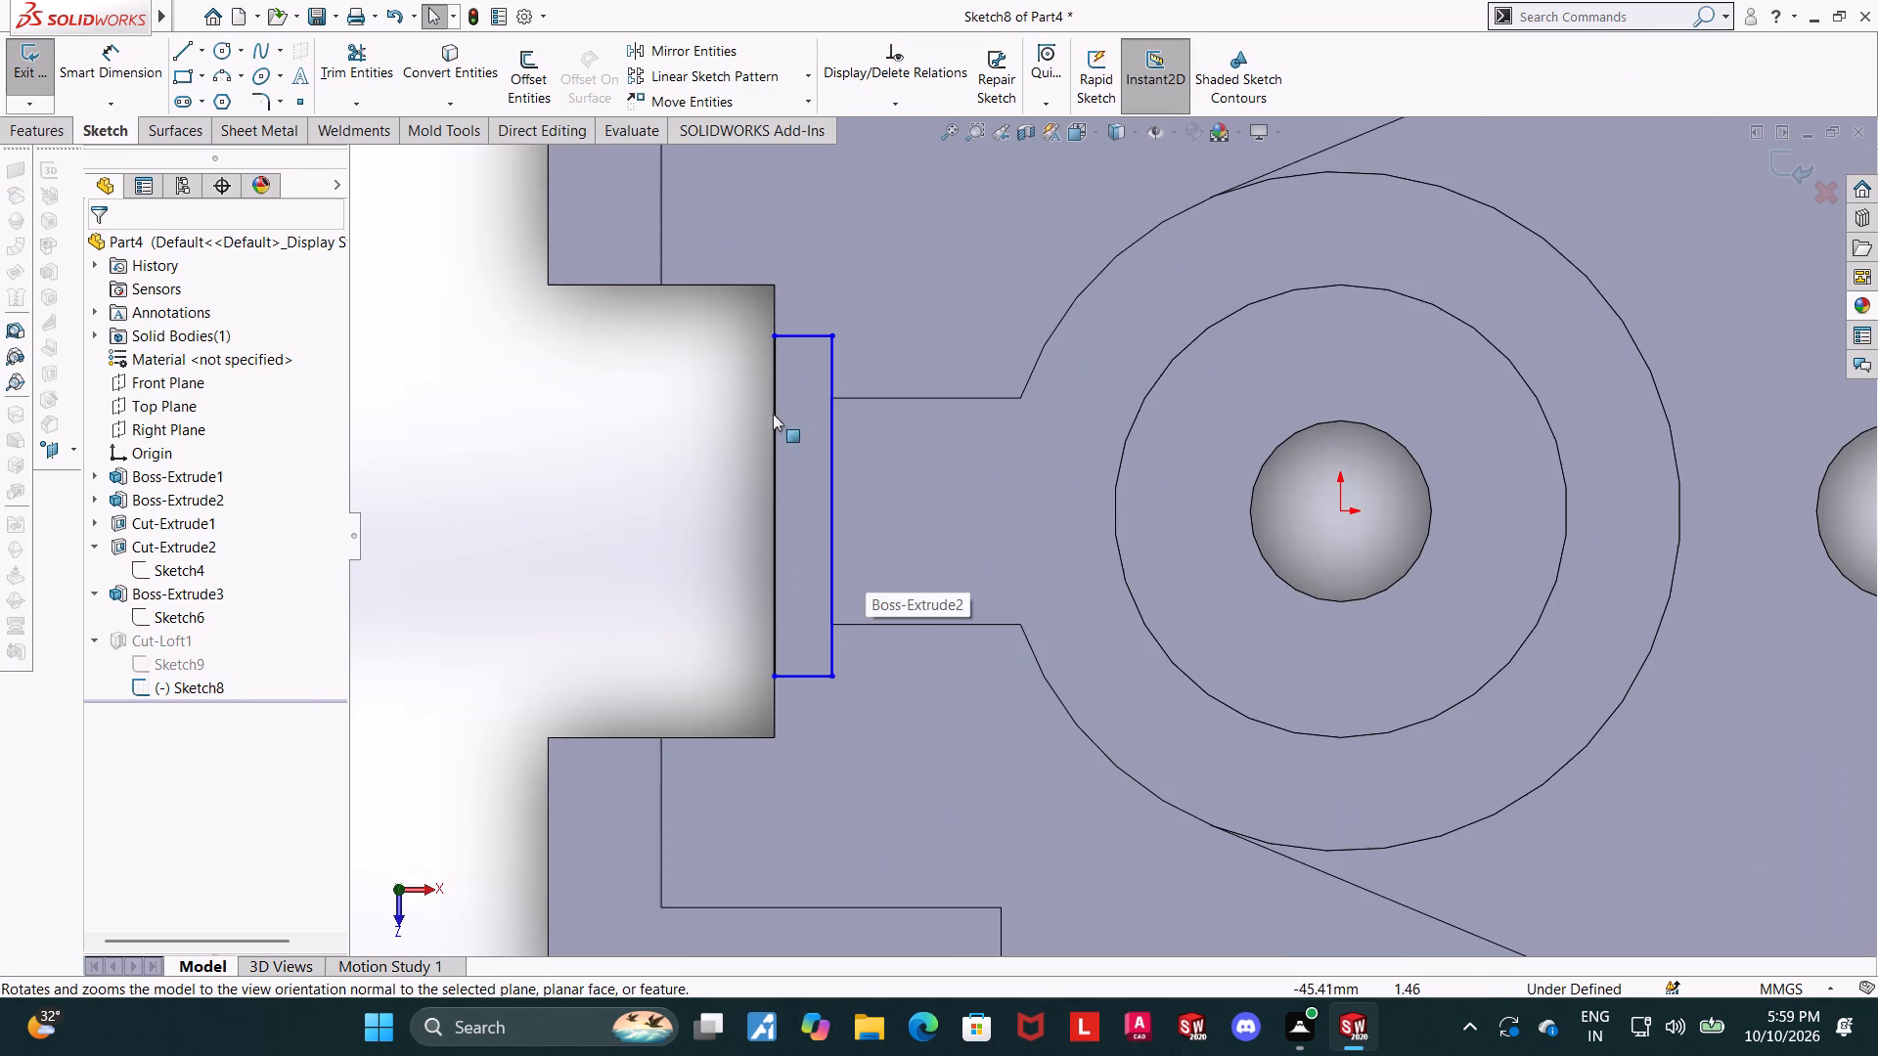
Dimension the narrow rectangle's width between its two long sides as 5 mm and close the sketch to rebuild the cut.
click(92, 81)
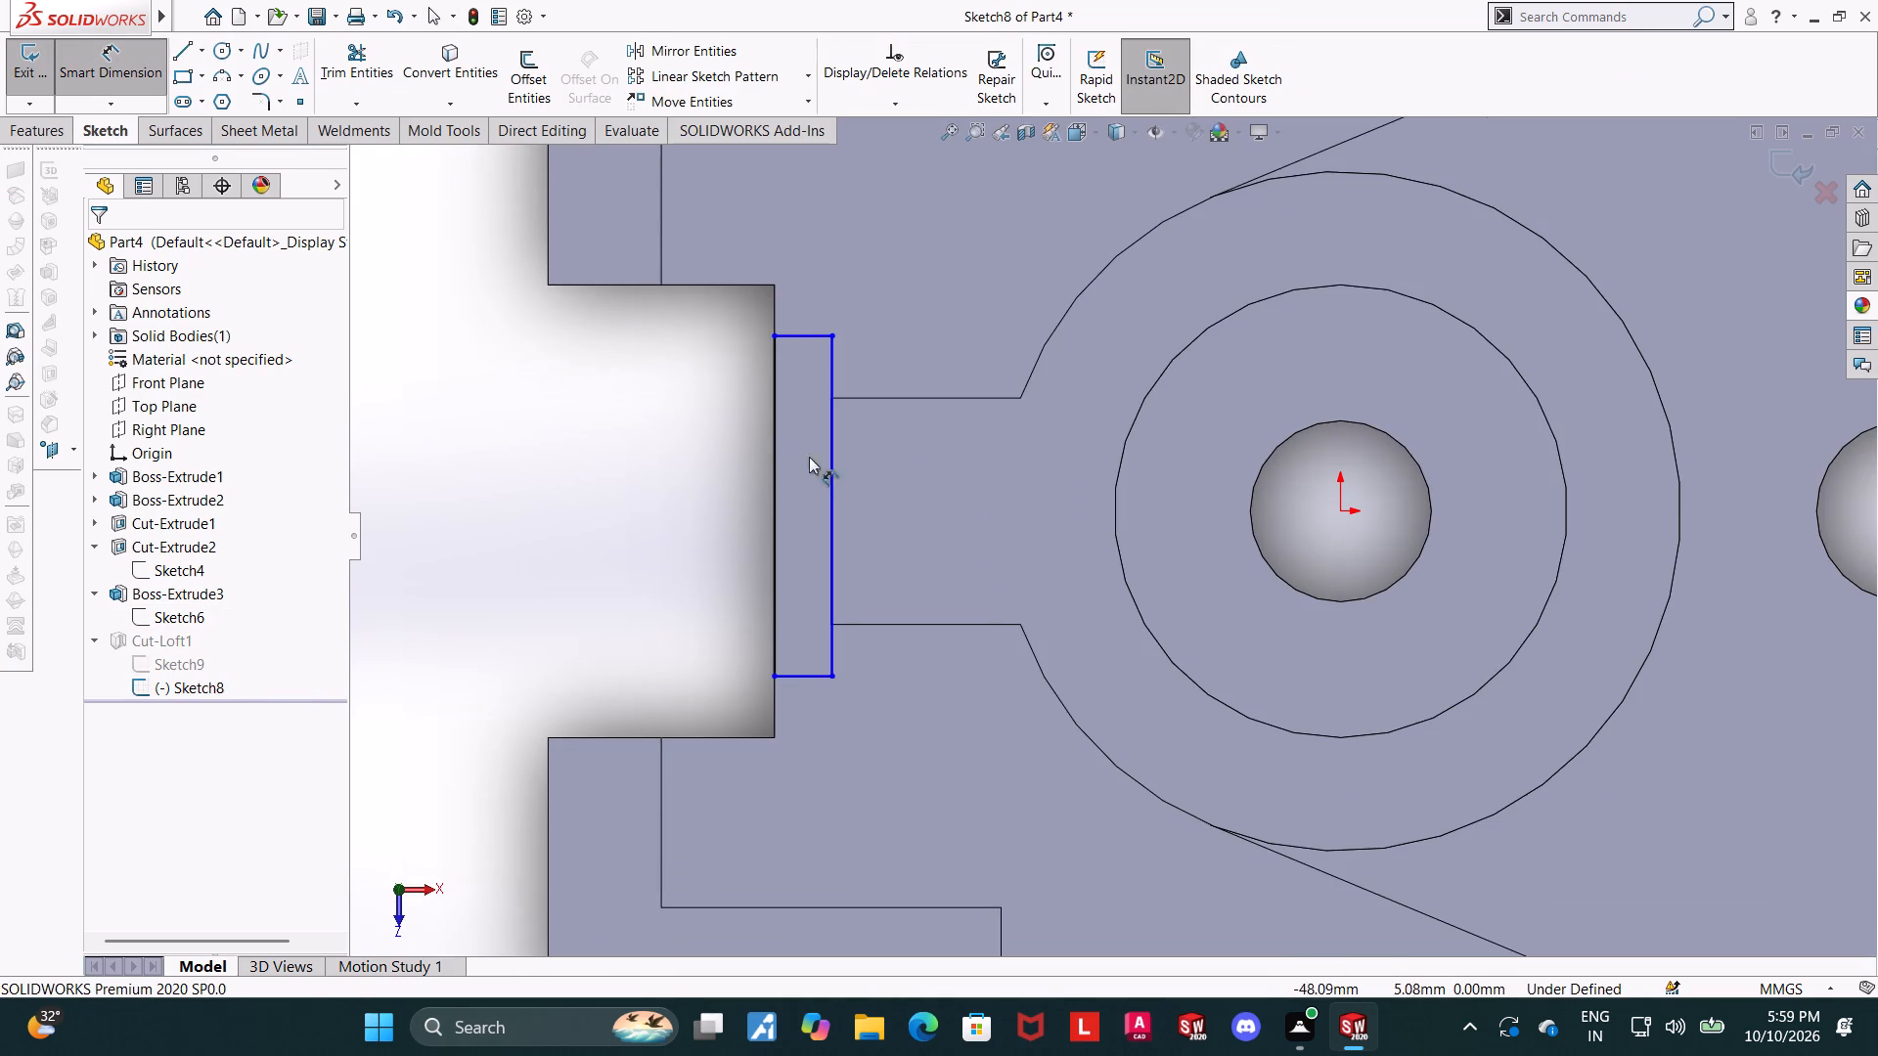
click(829, 460)
click(779, 445)
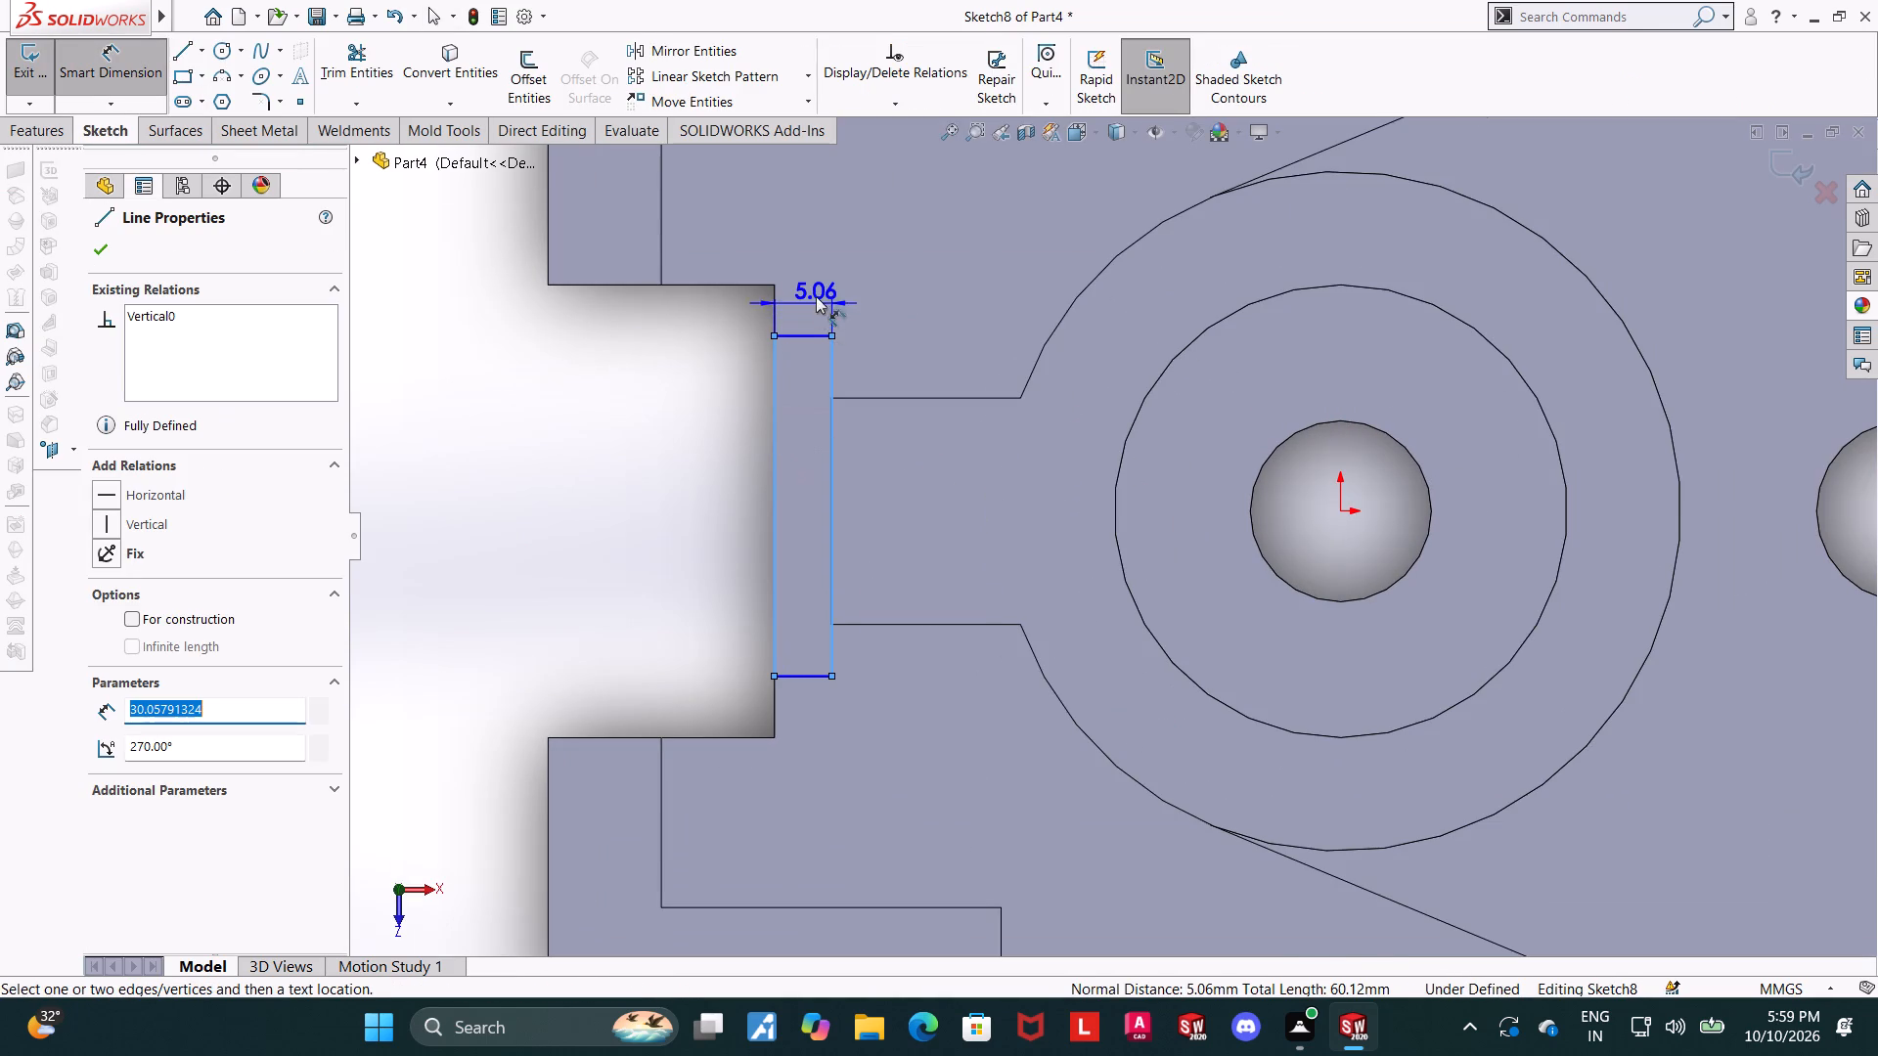
click(816, 291)
key(5)
key(Return)
key(Escape)
key(Escape)
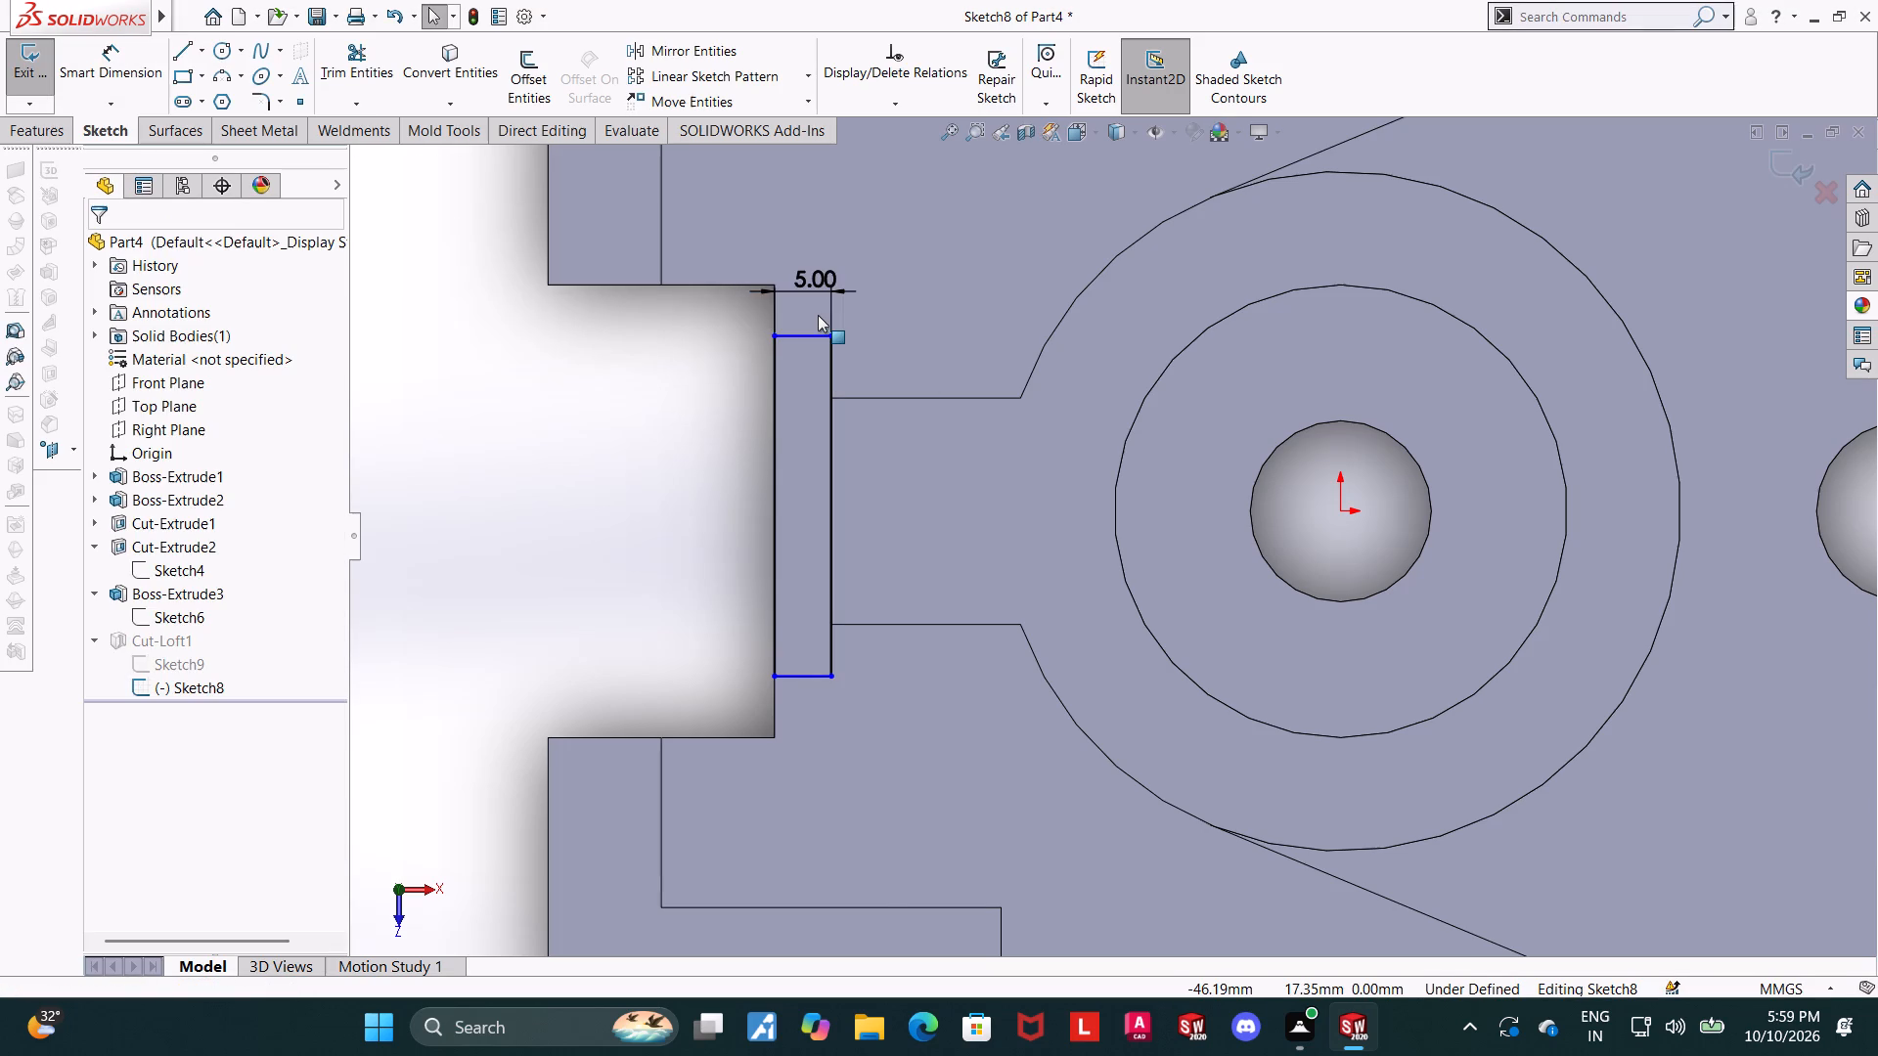
scroll(844, 428, up, 2)
middle_drag(857, 481, 856, 481)
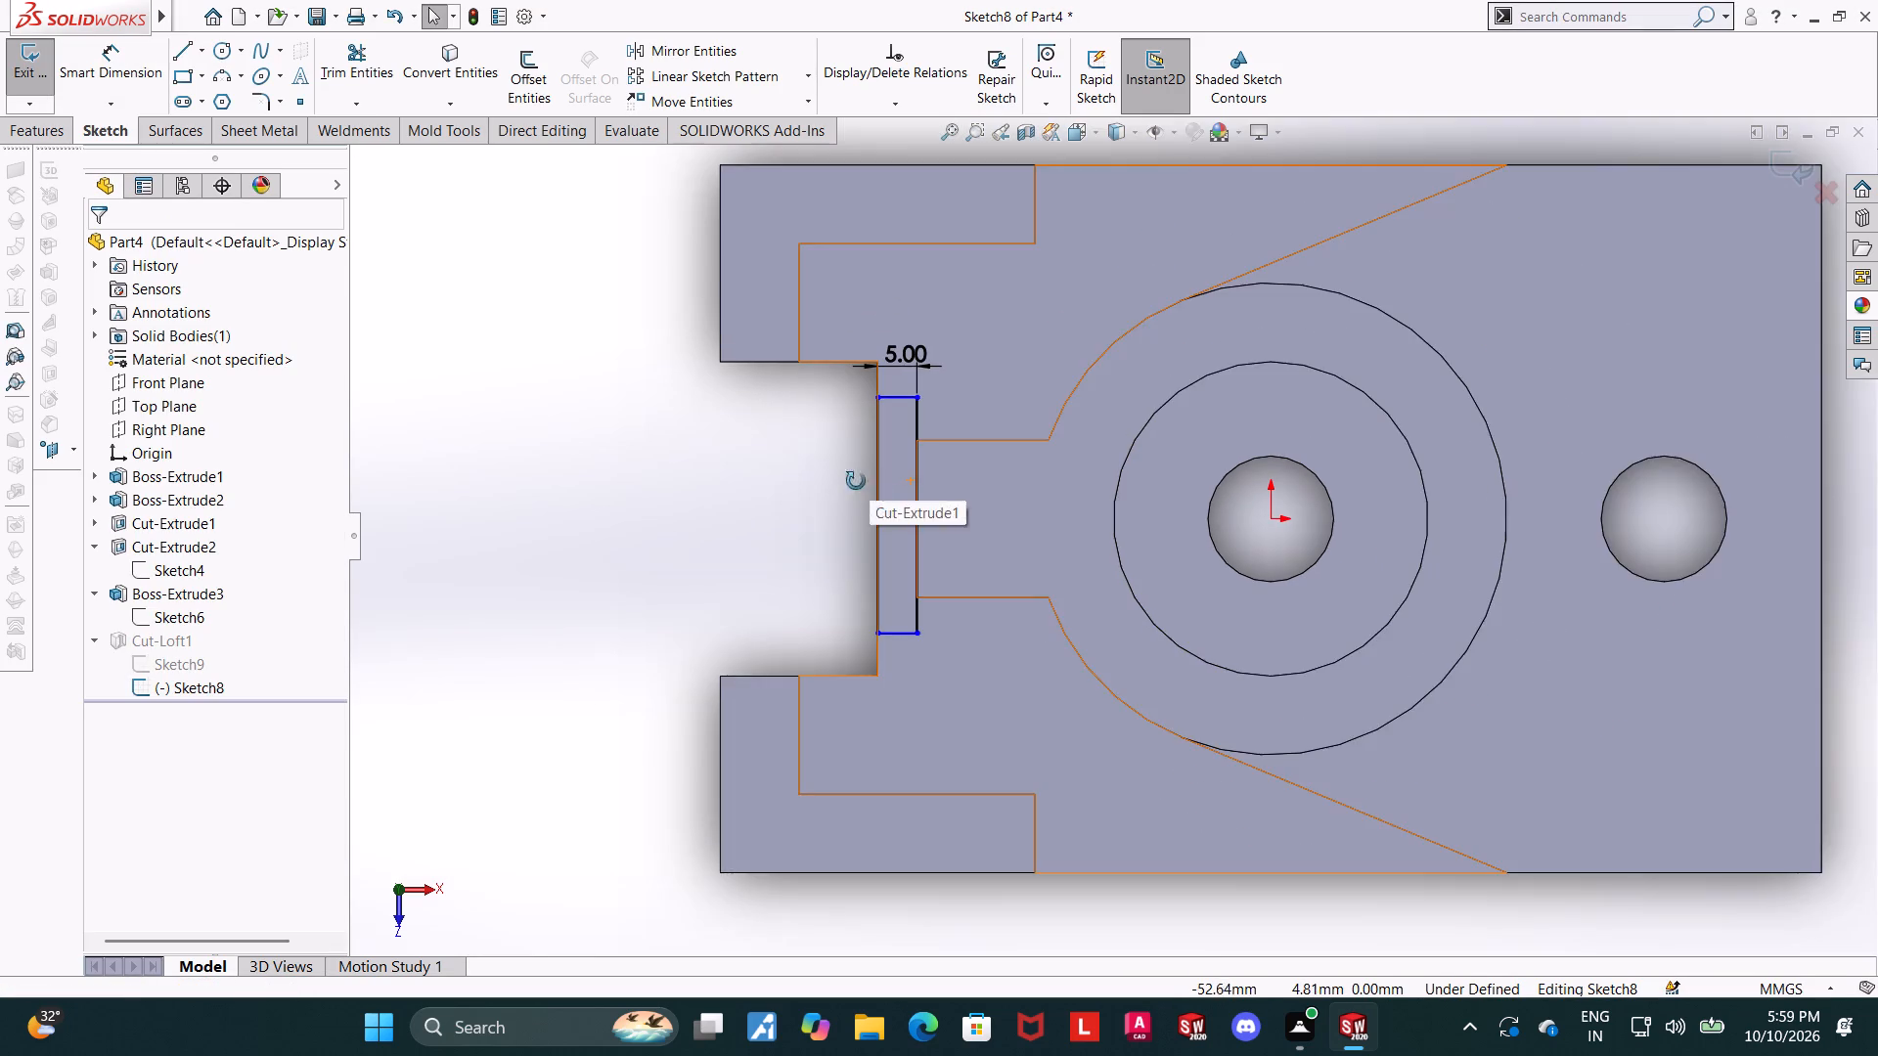
middle_drag(856, 481, 899, 314)
click(1791, 163)
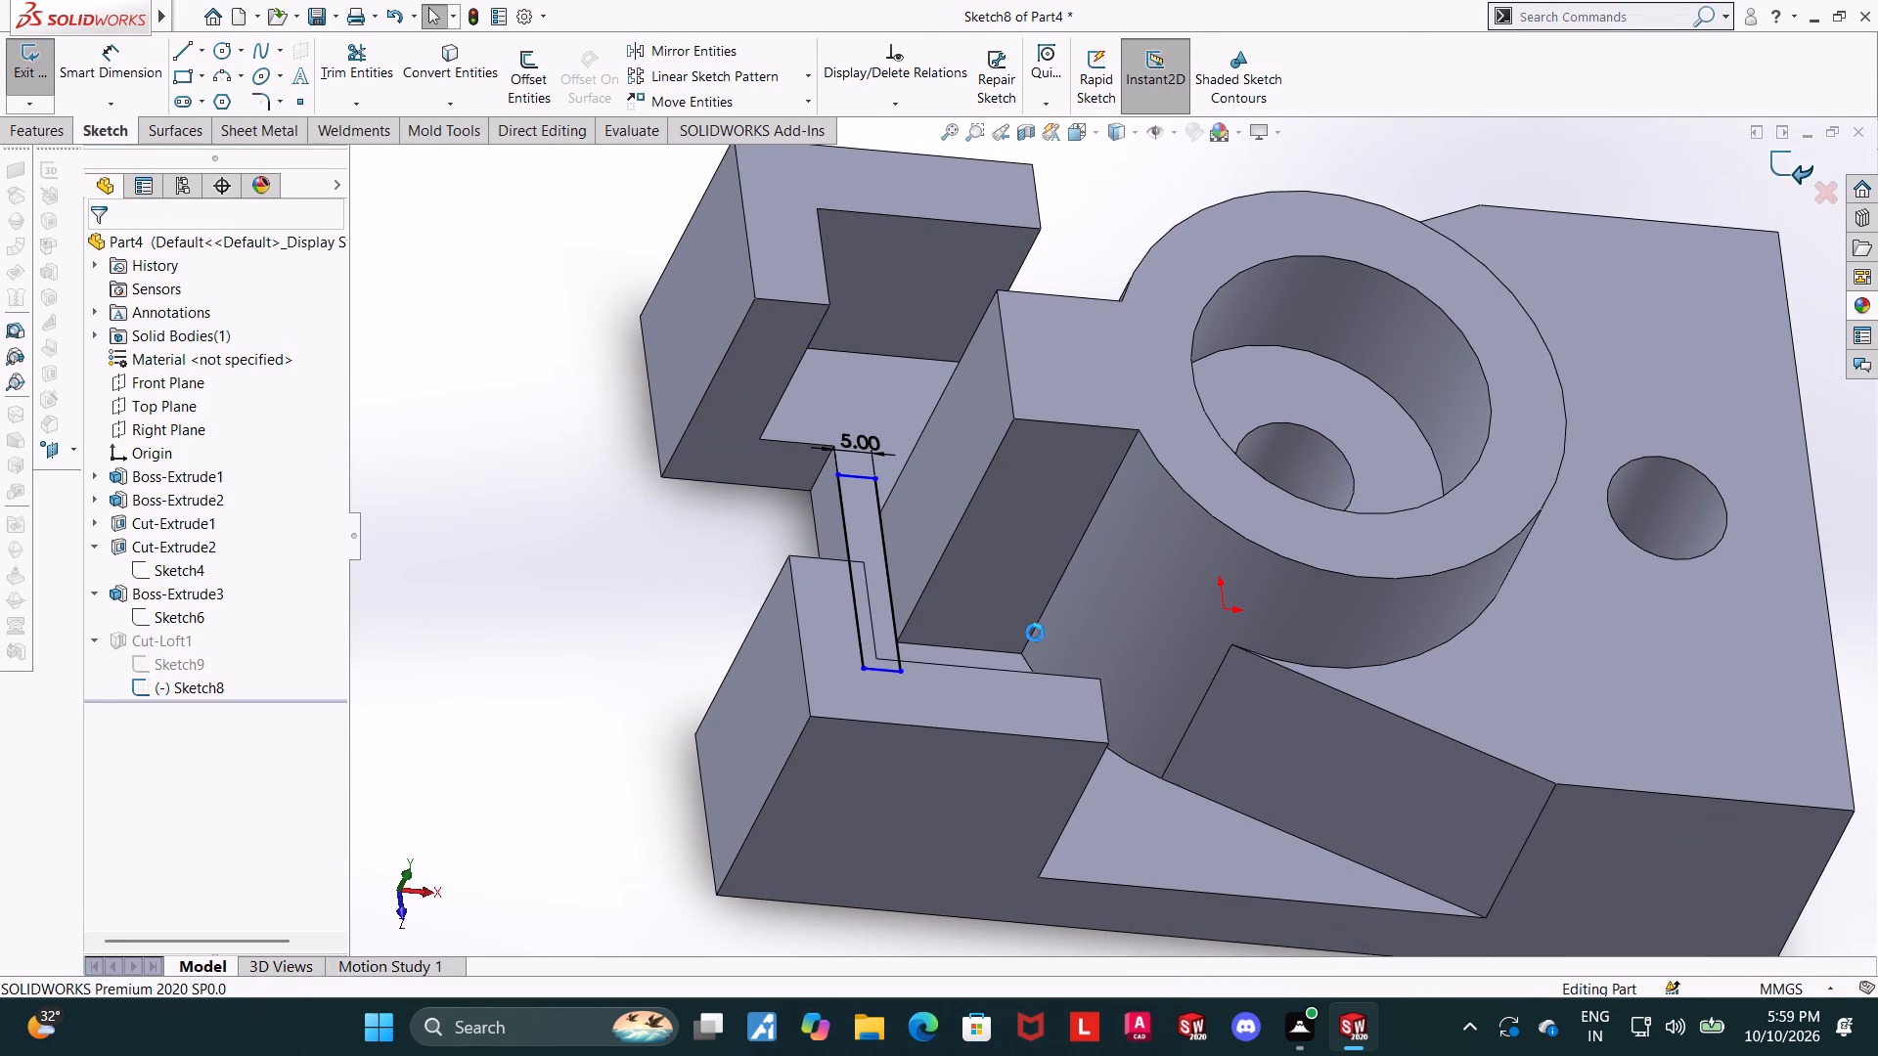
Measure the distance between the sloped support's foot edge and the notch's inner top edge on the rebuilt model.
middle_drag(925, 599, 902, 630)
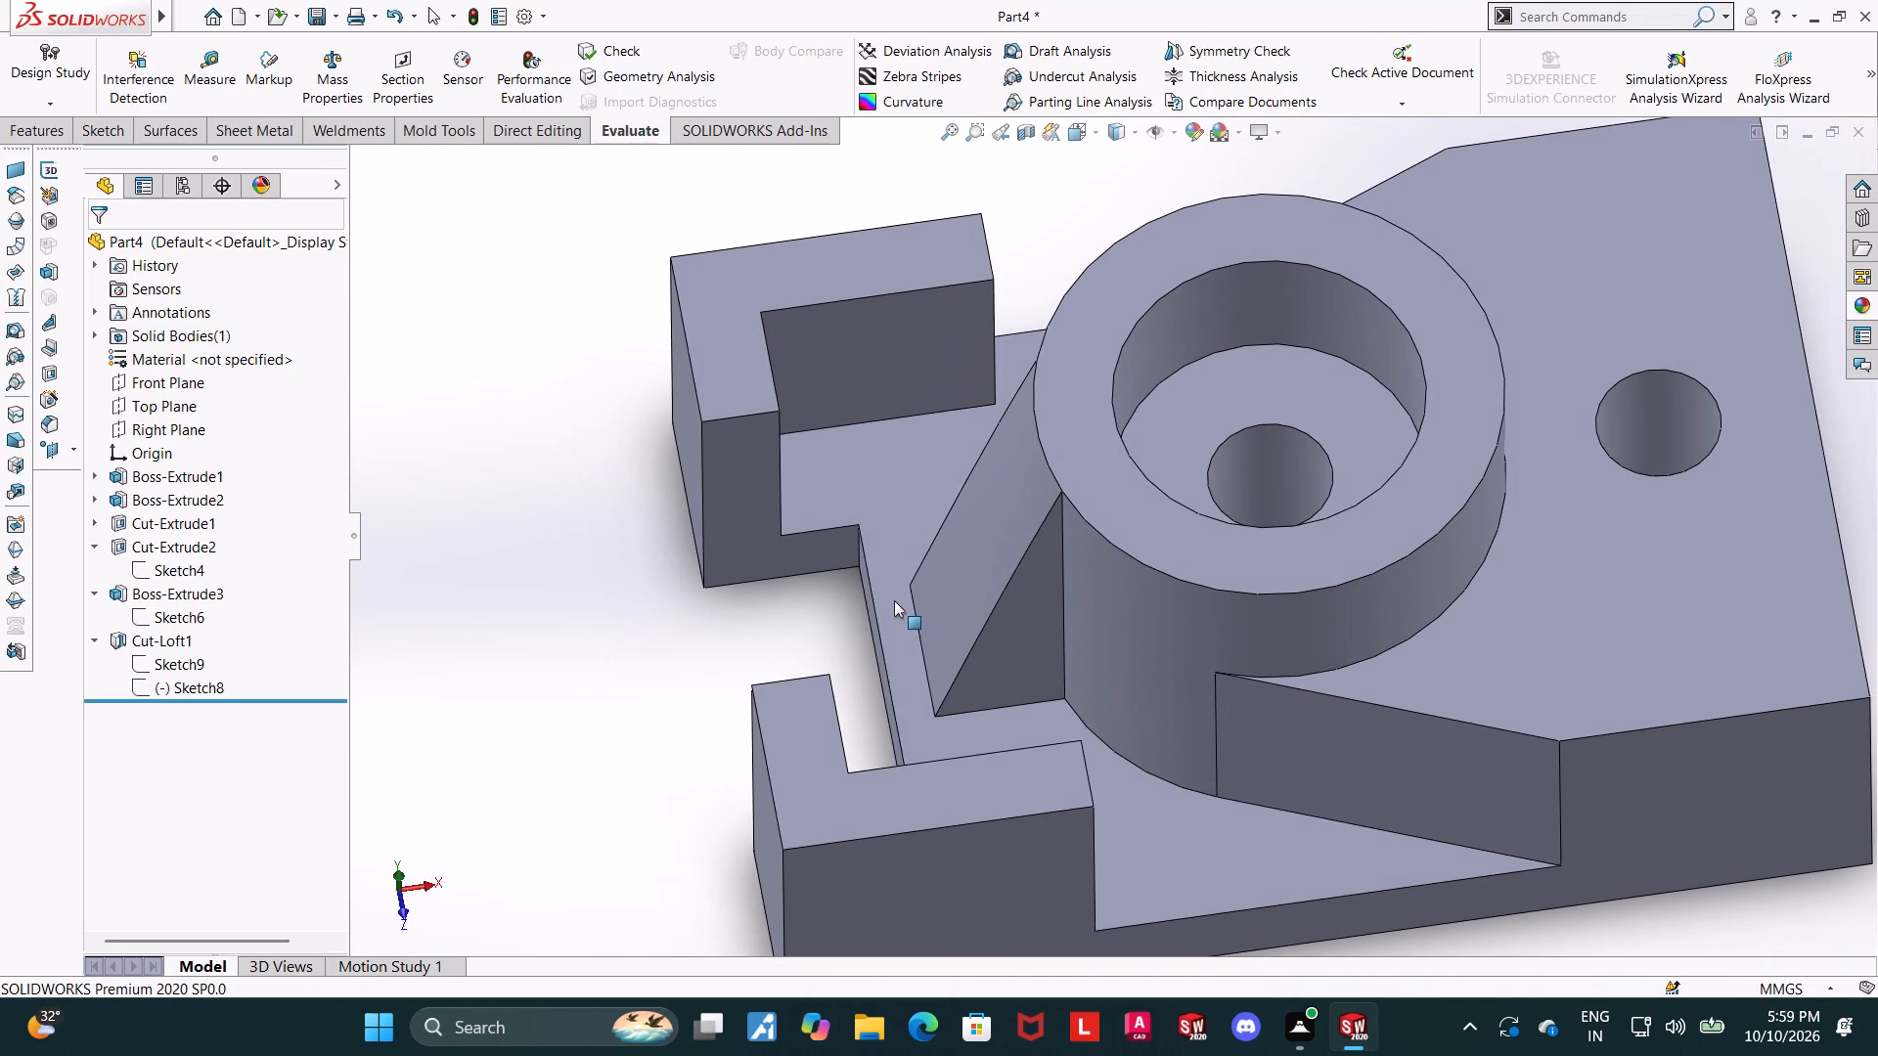
key(Escape)
key(Escape)
scroll(889, 620, down, 2)
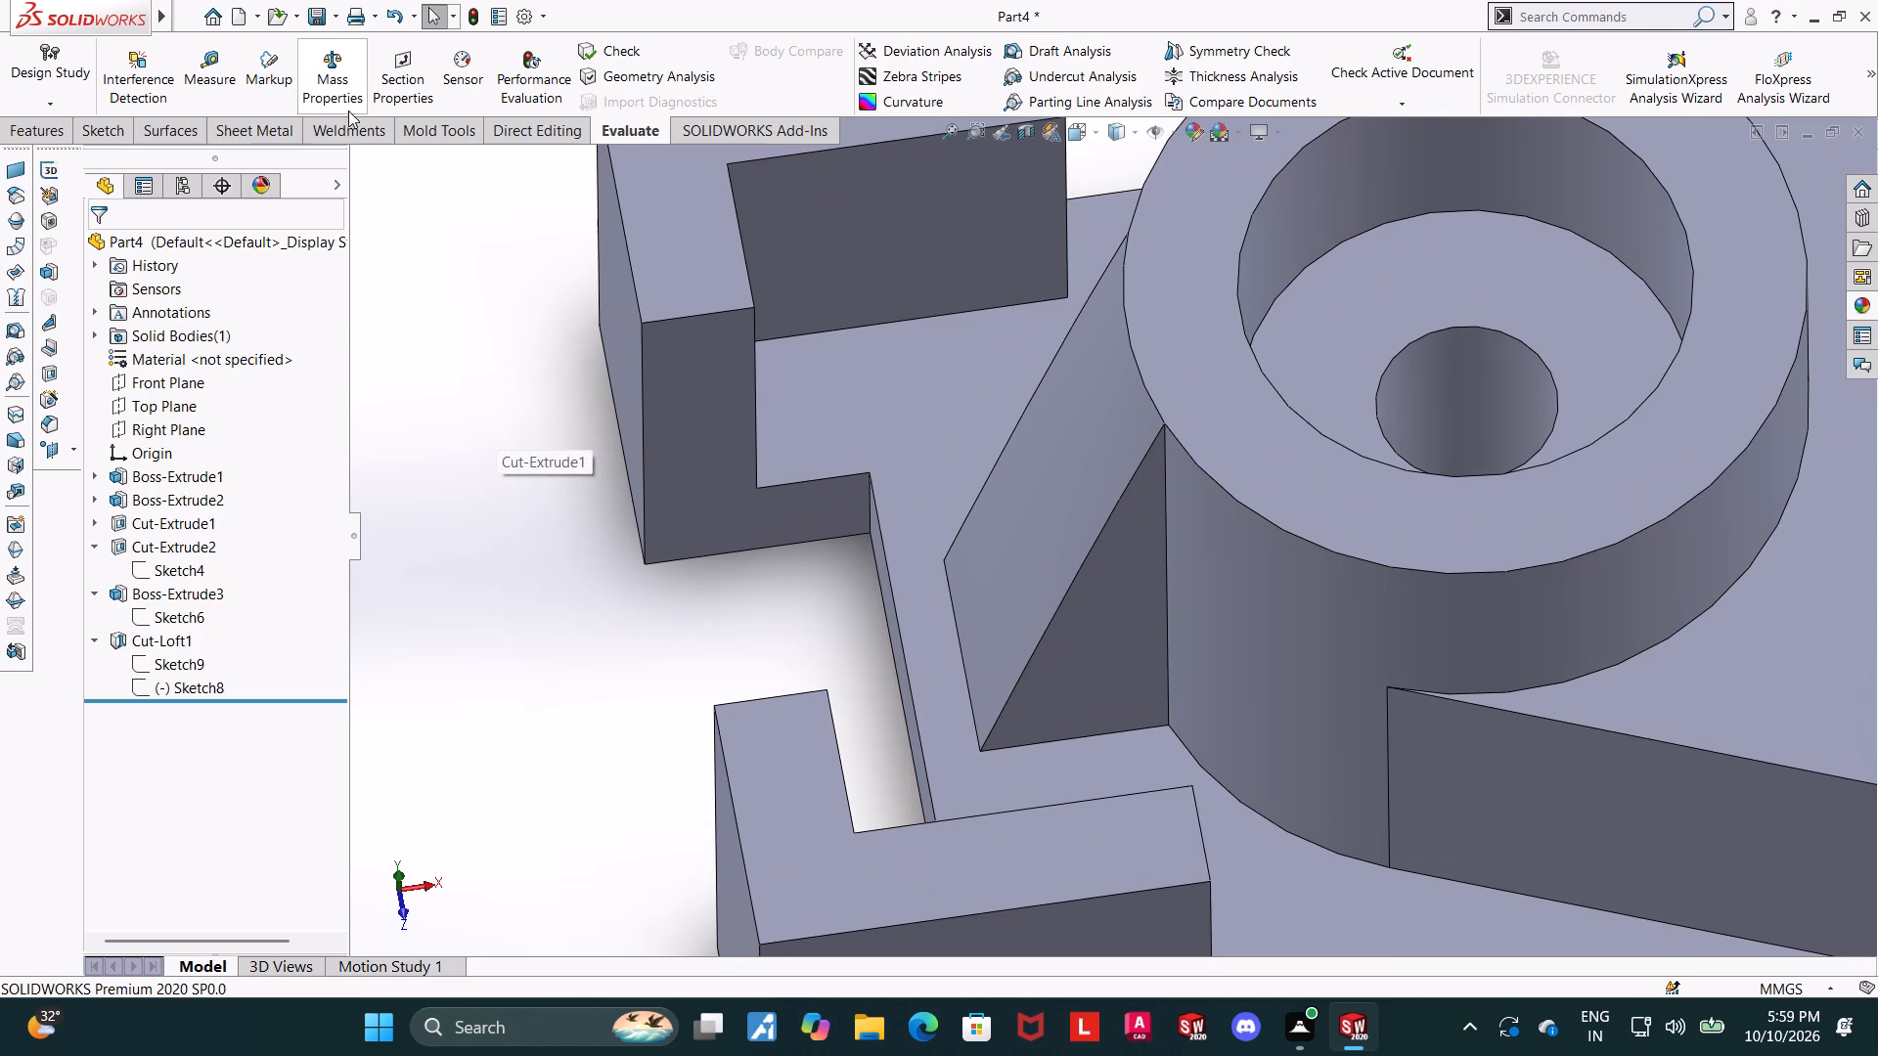
click(212, 79)
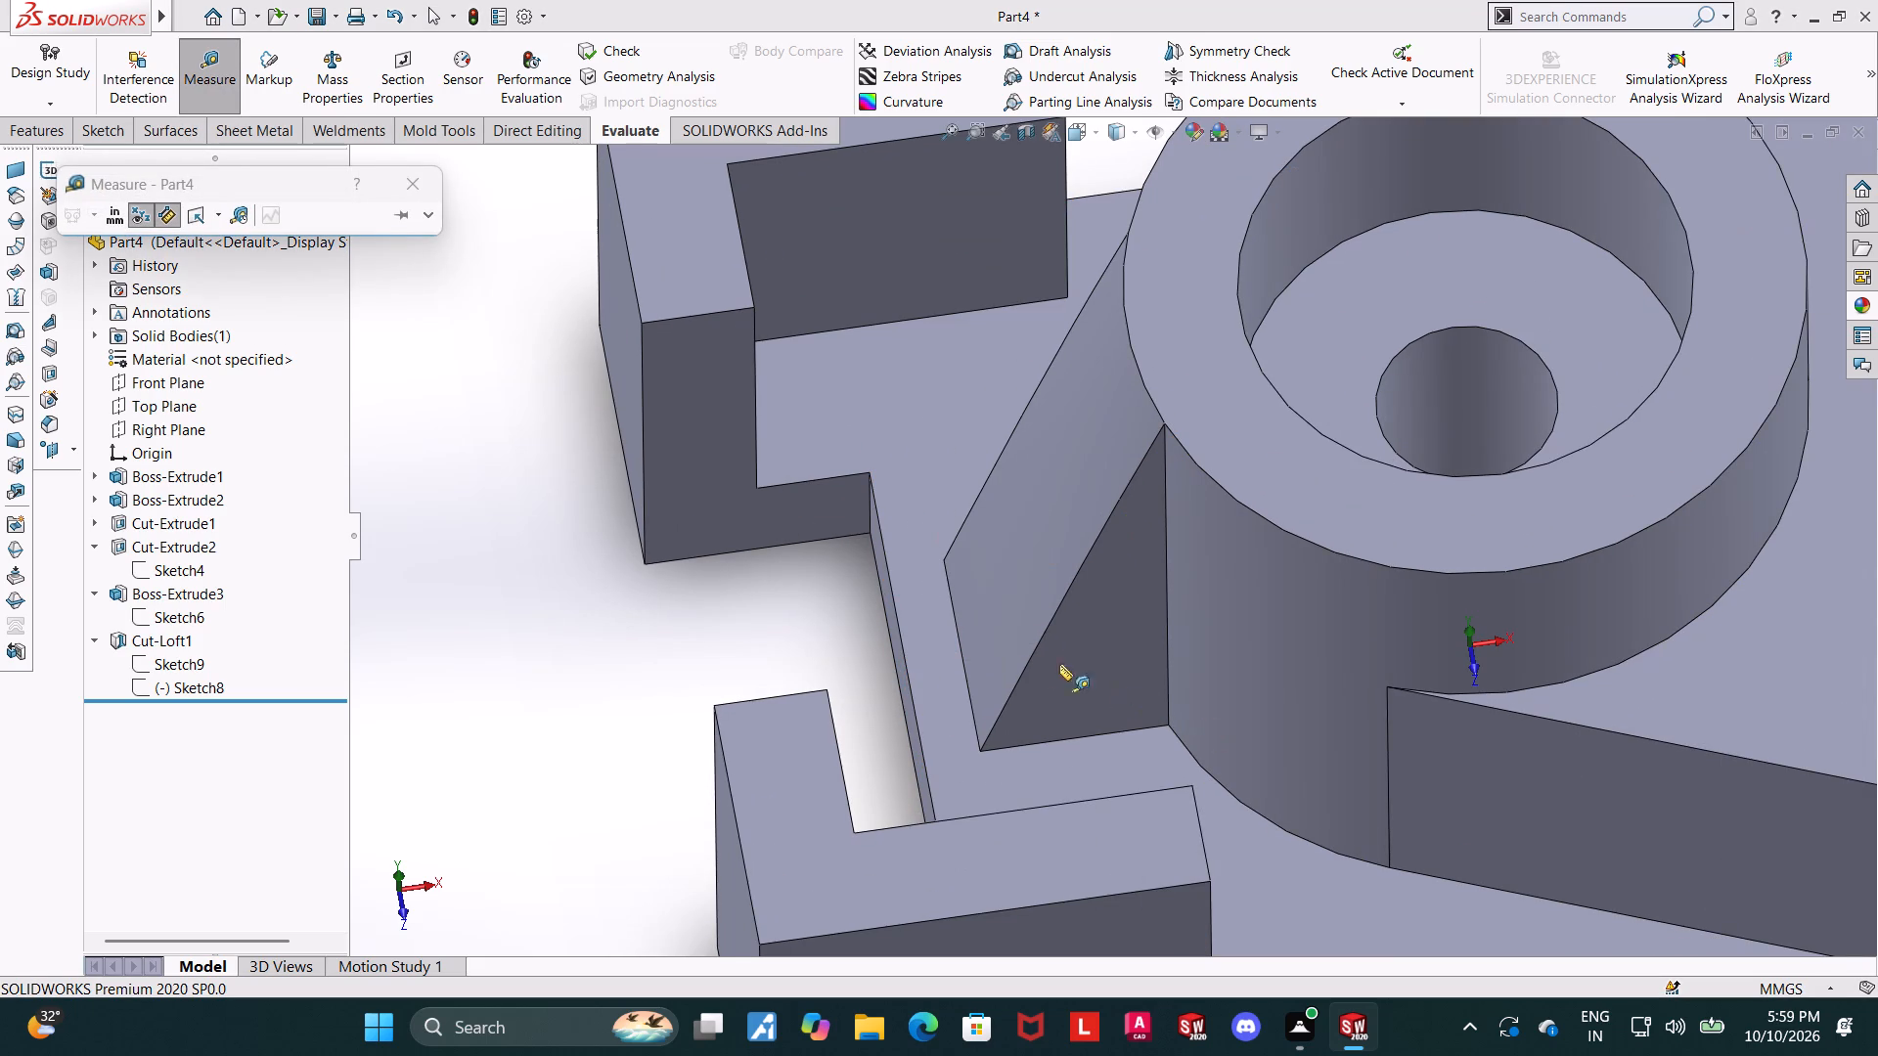
click(961, 651)
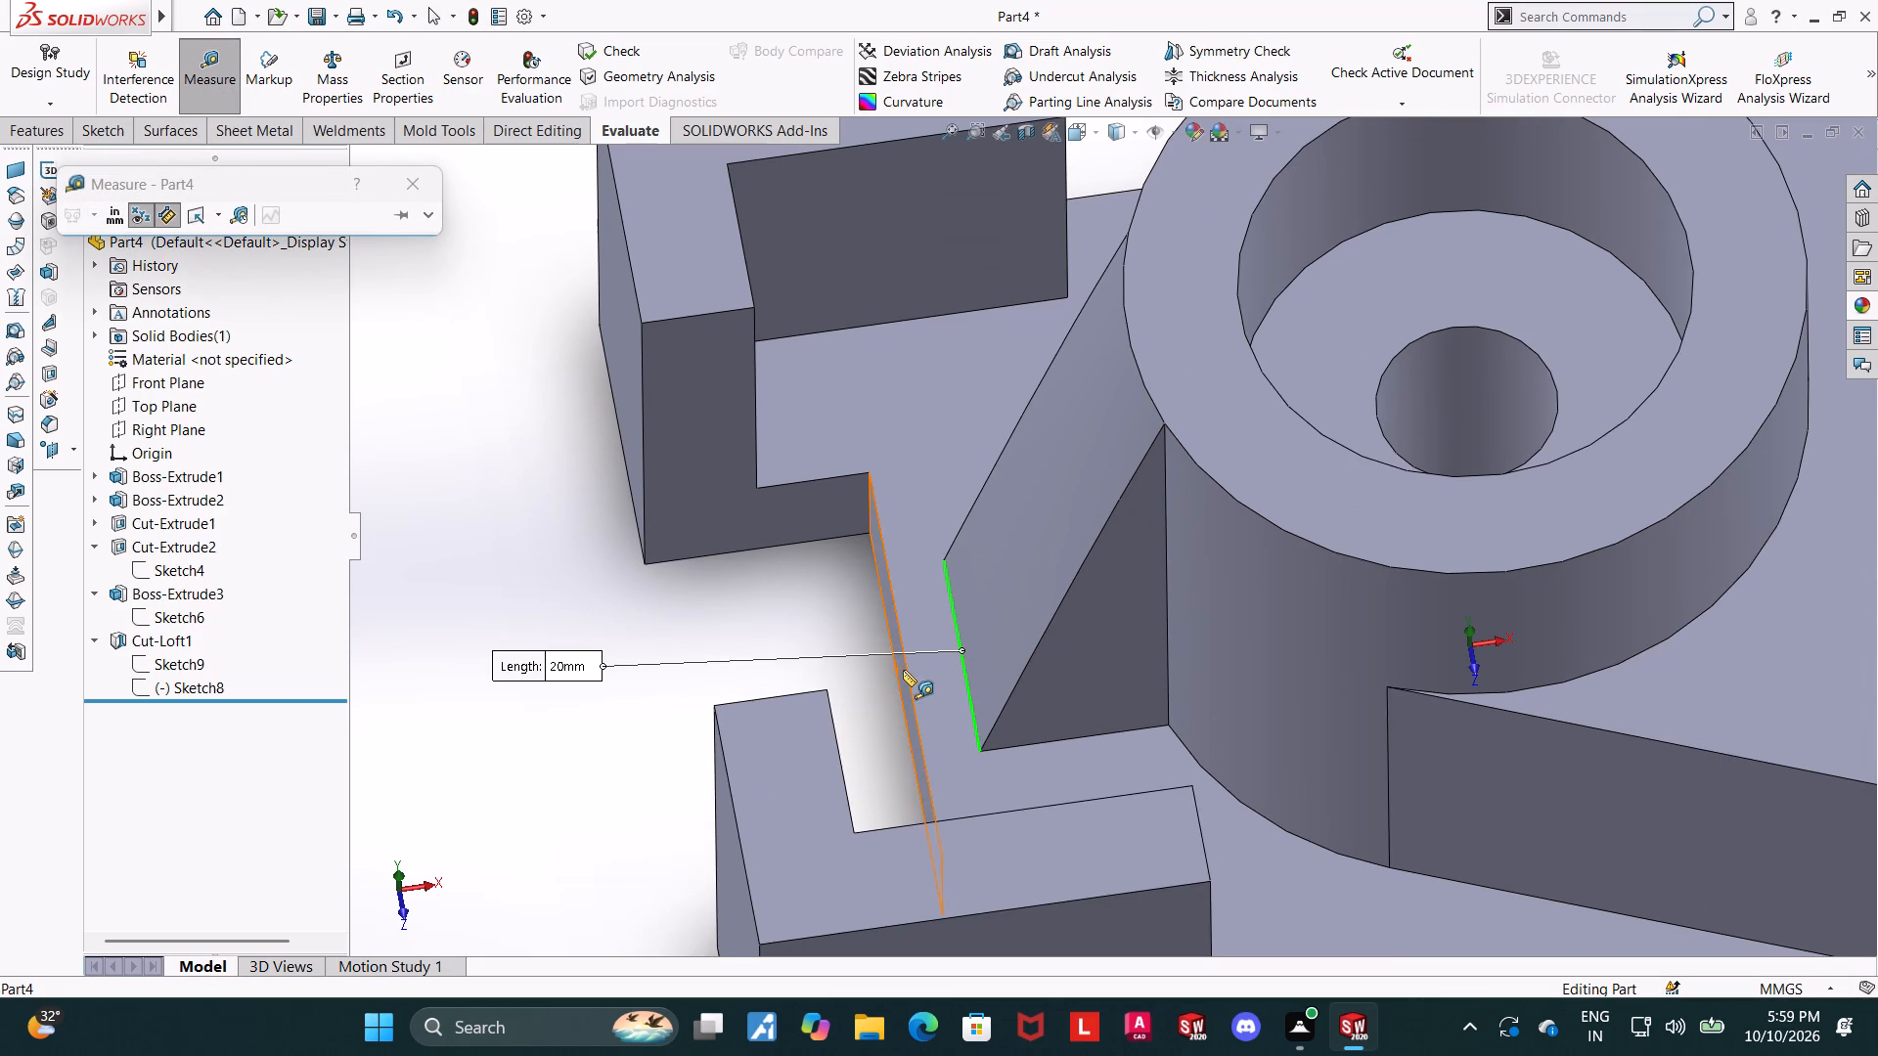
click(906, 670)
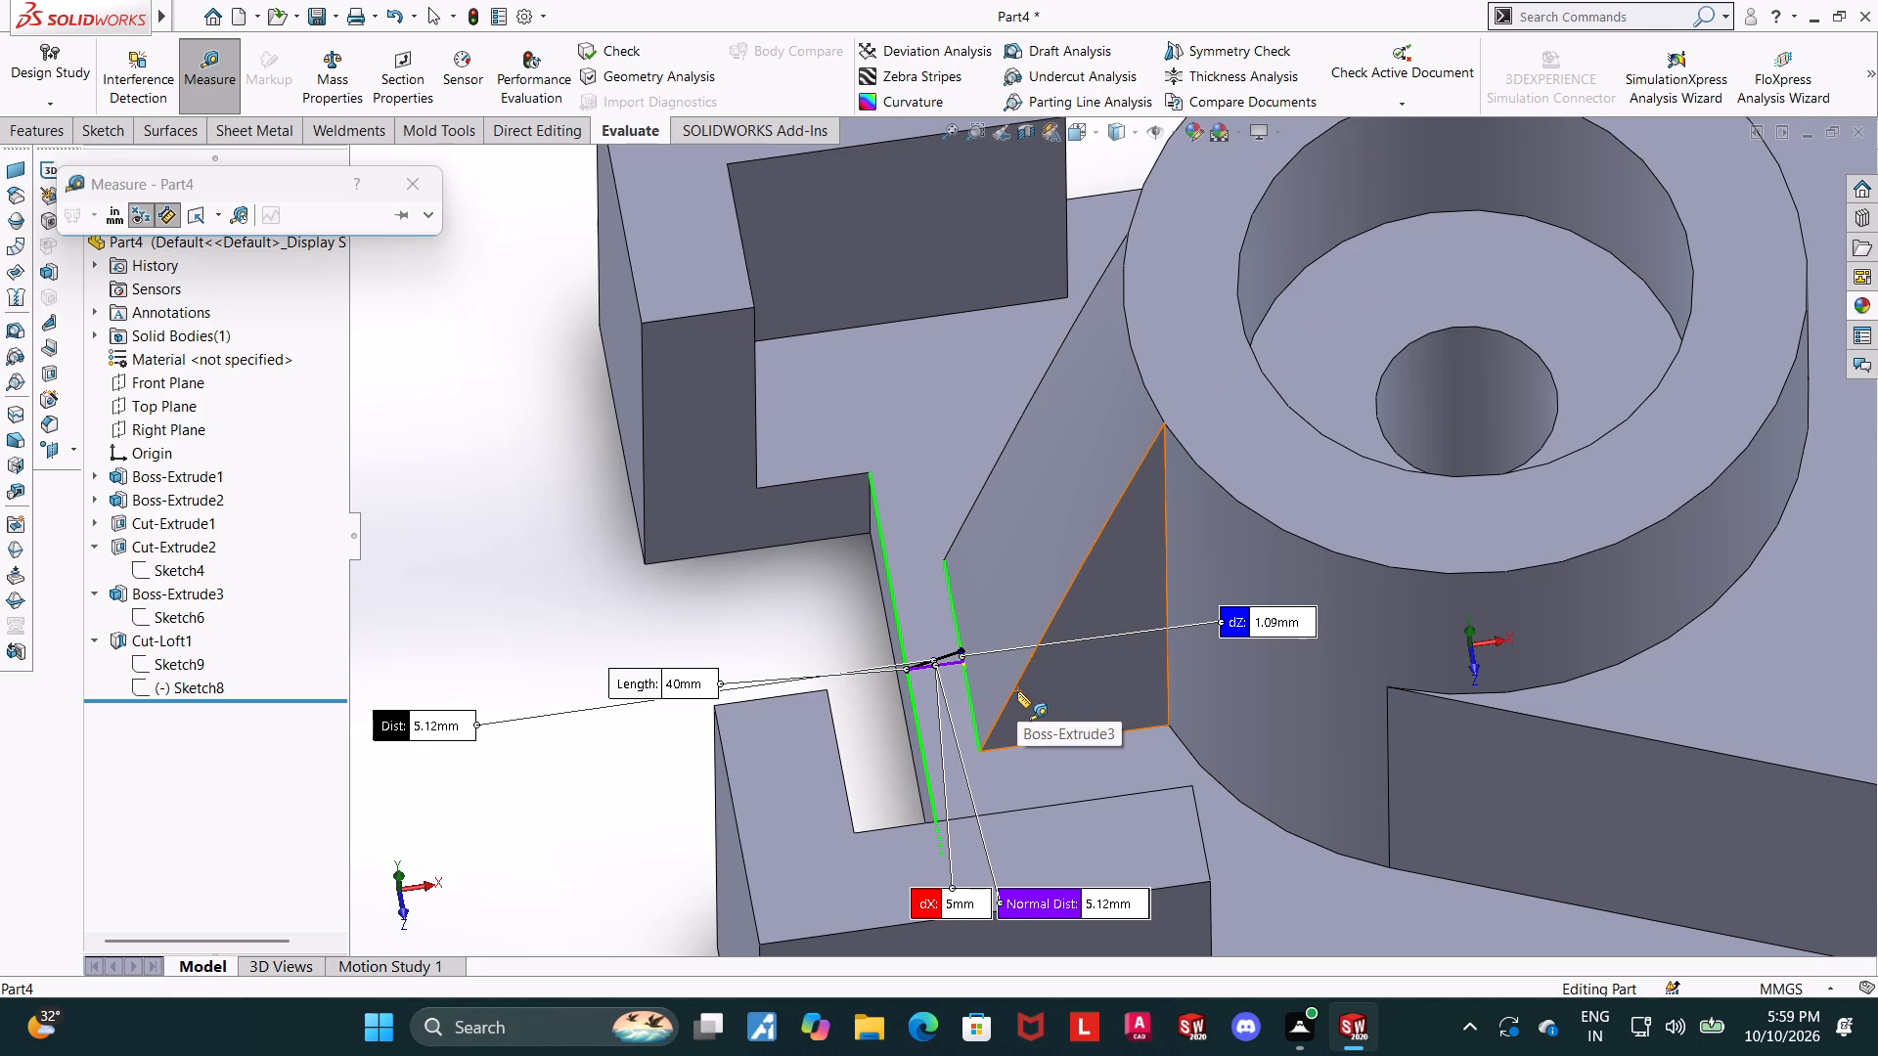
scroll(960, 922, up, 3)
key(Escape)
Close the measurement and examine the whole part in isometric view and from several other angles.
middle_click(1160, 819)
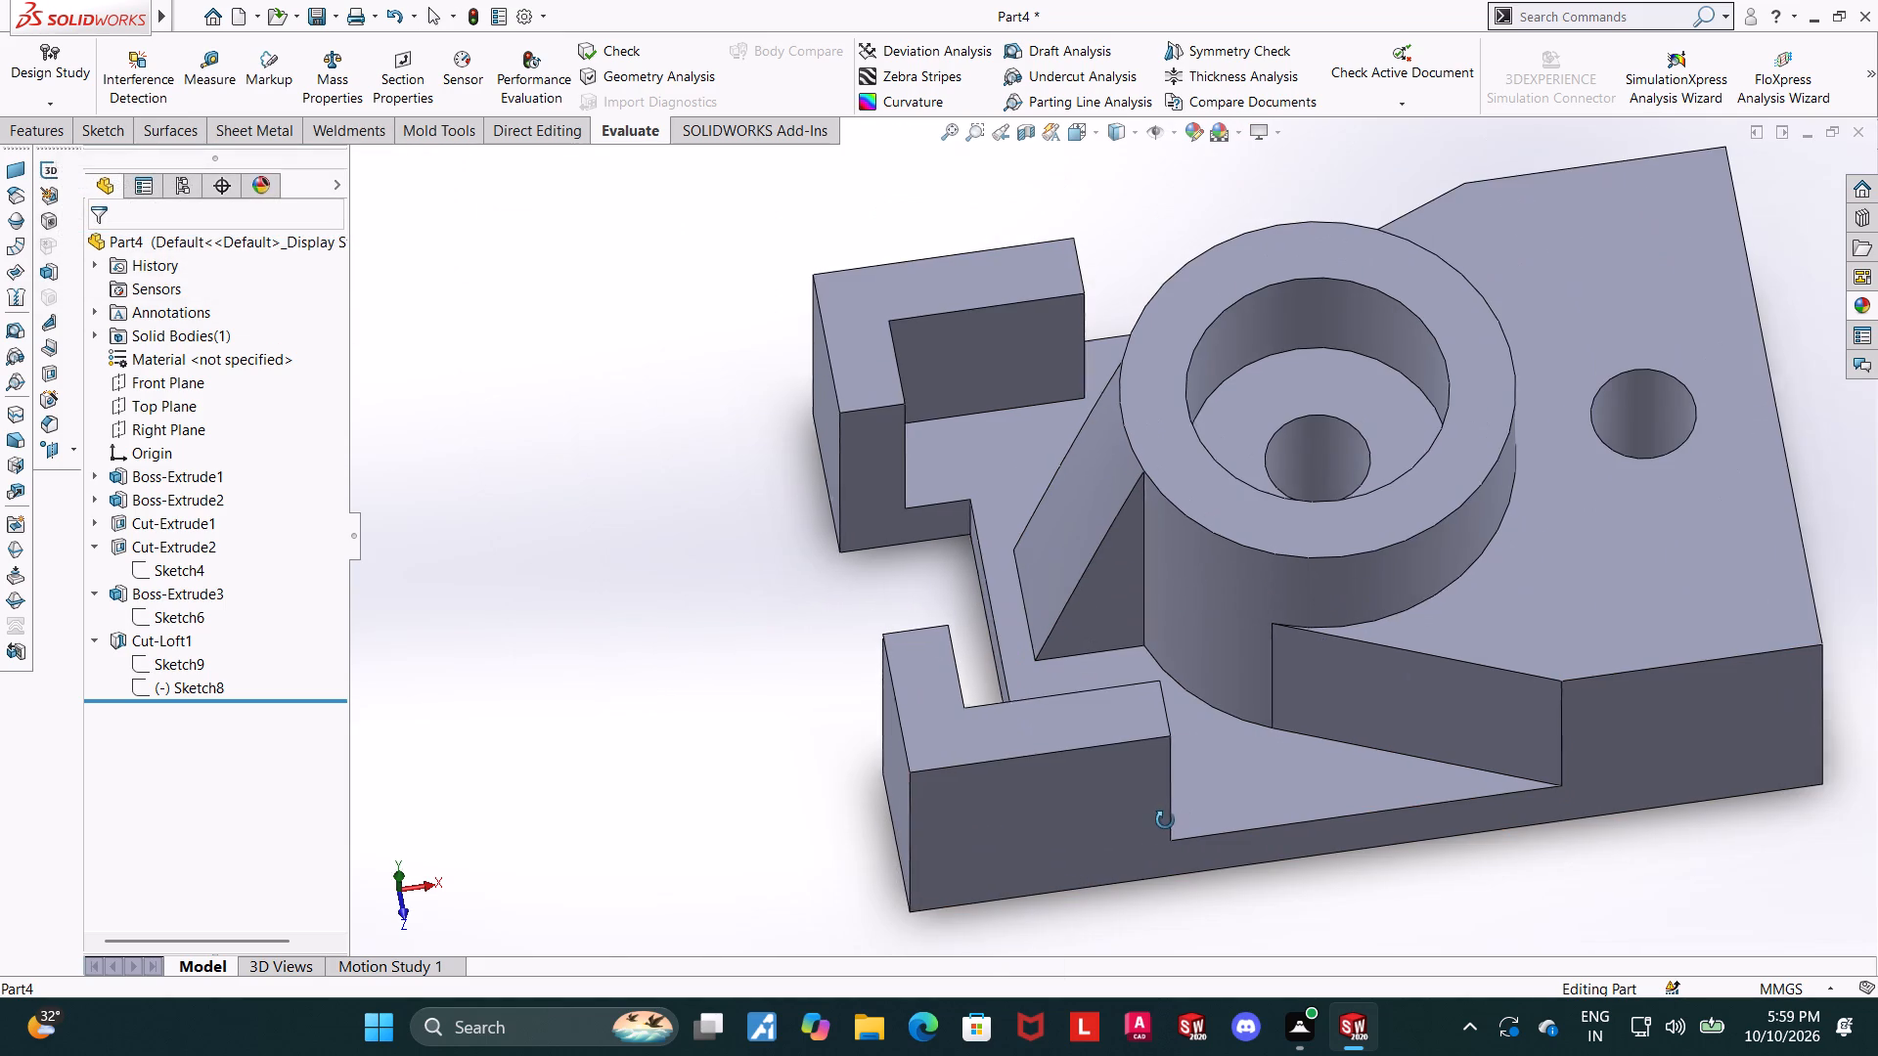
scroll(1167, 821, up, 1)
middle_drag(1247, 723, 1281, 623)
click(1088, 136)
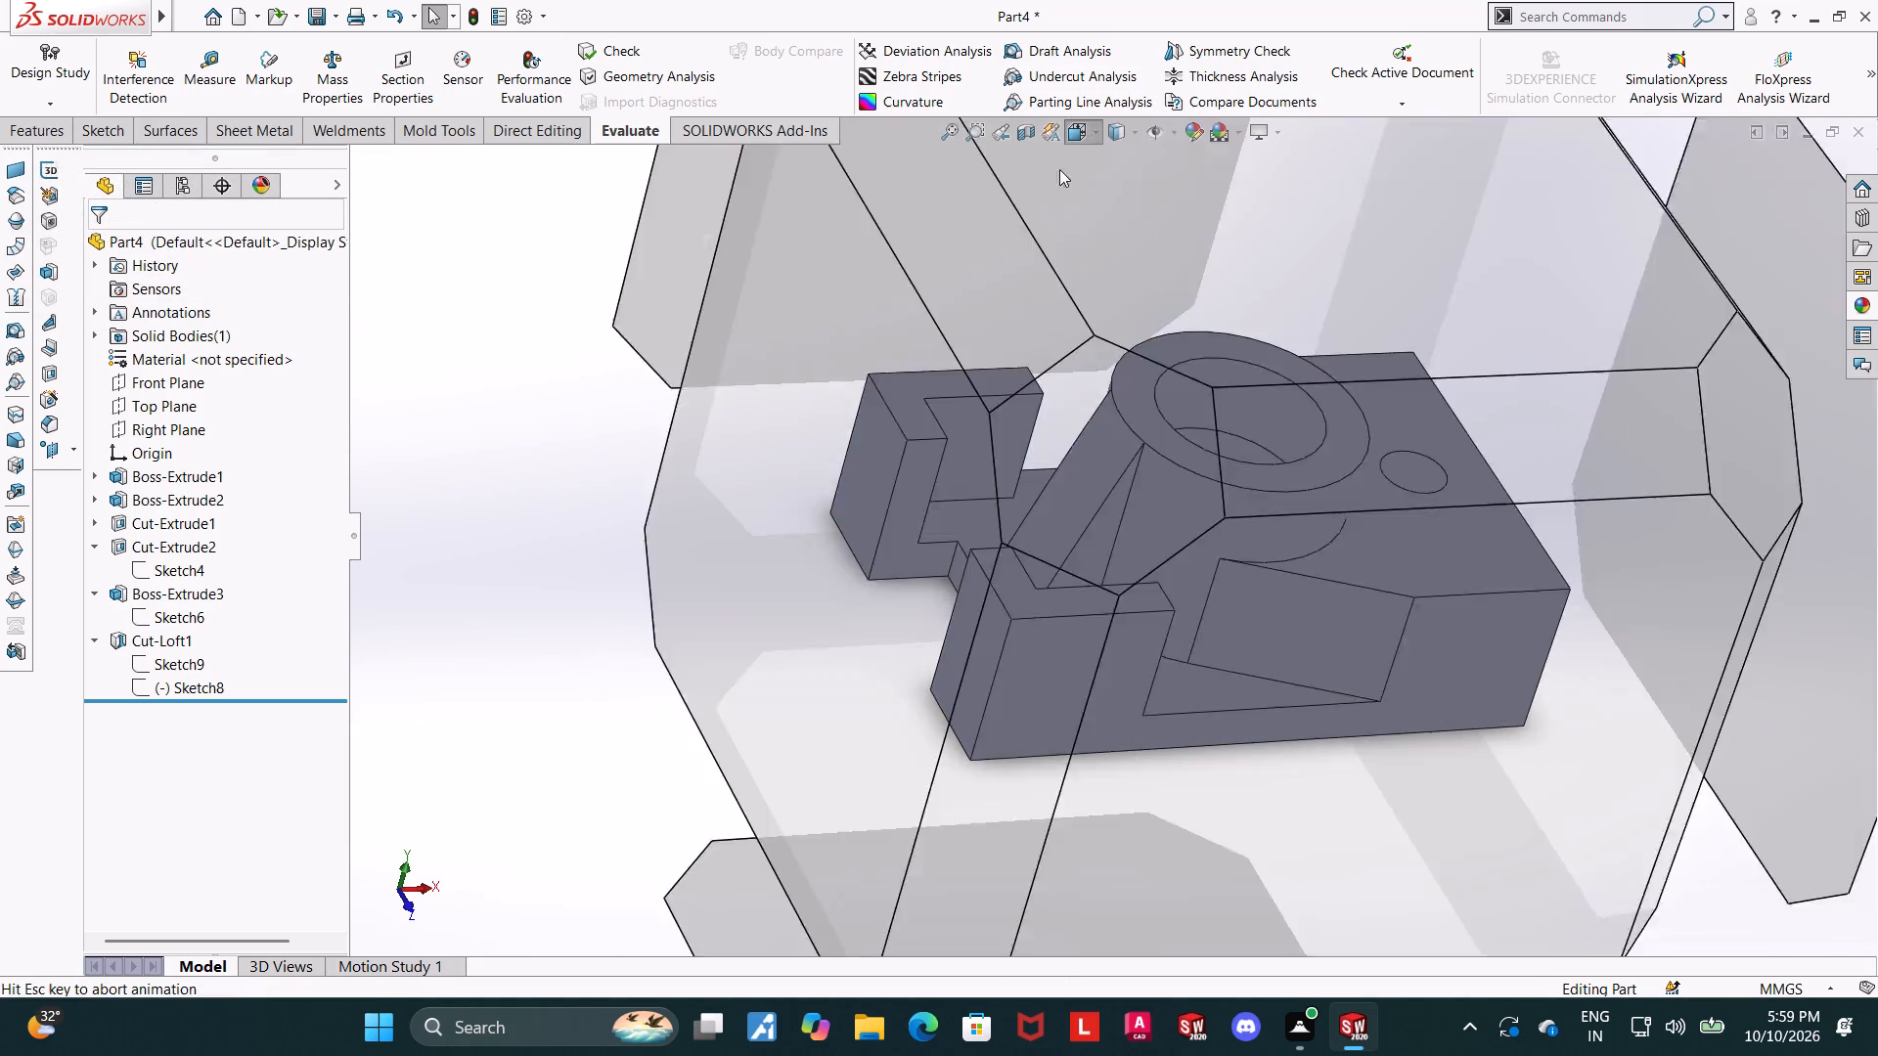
click(801, 598)
click(100, 644)
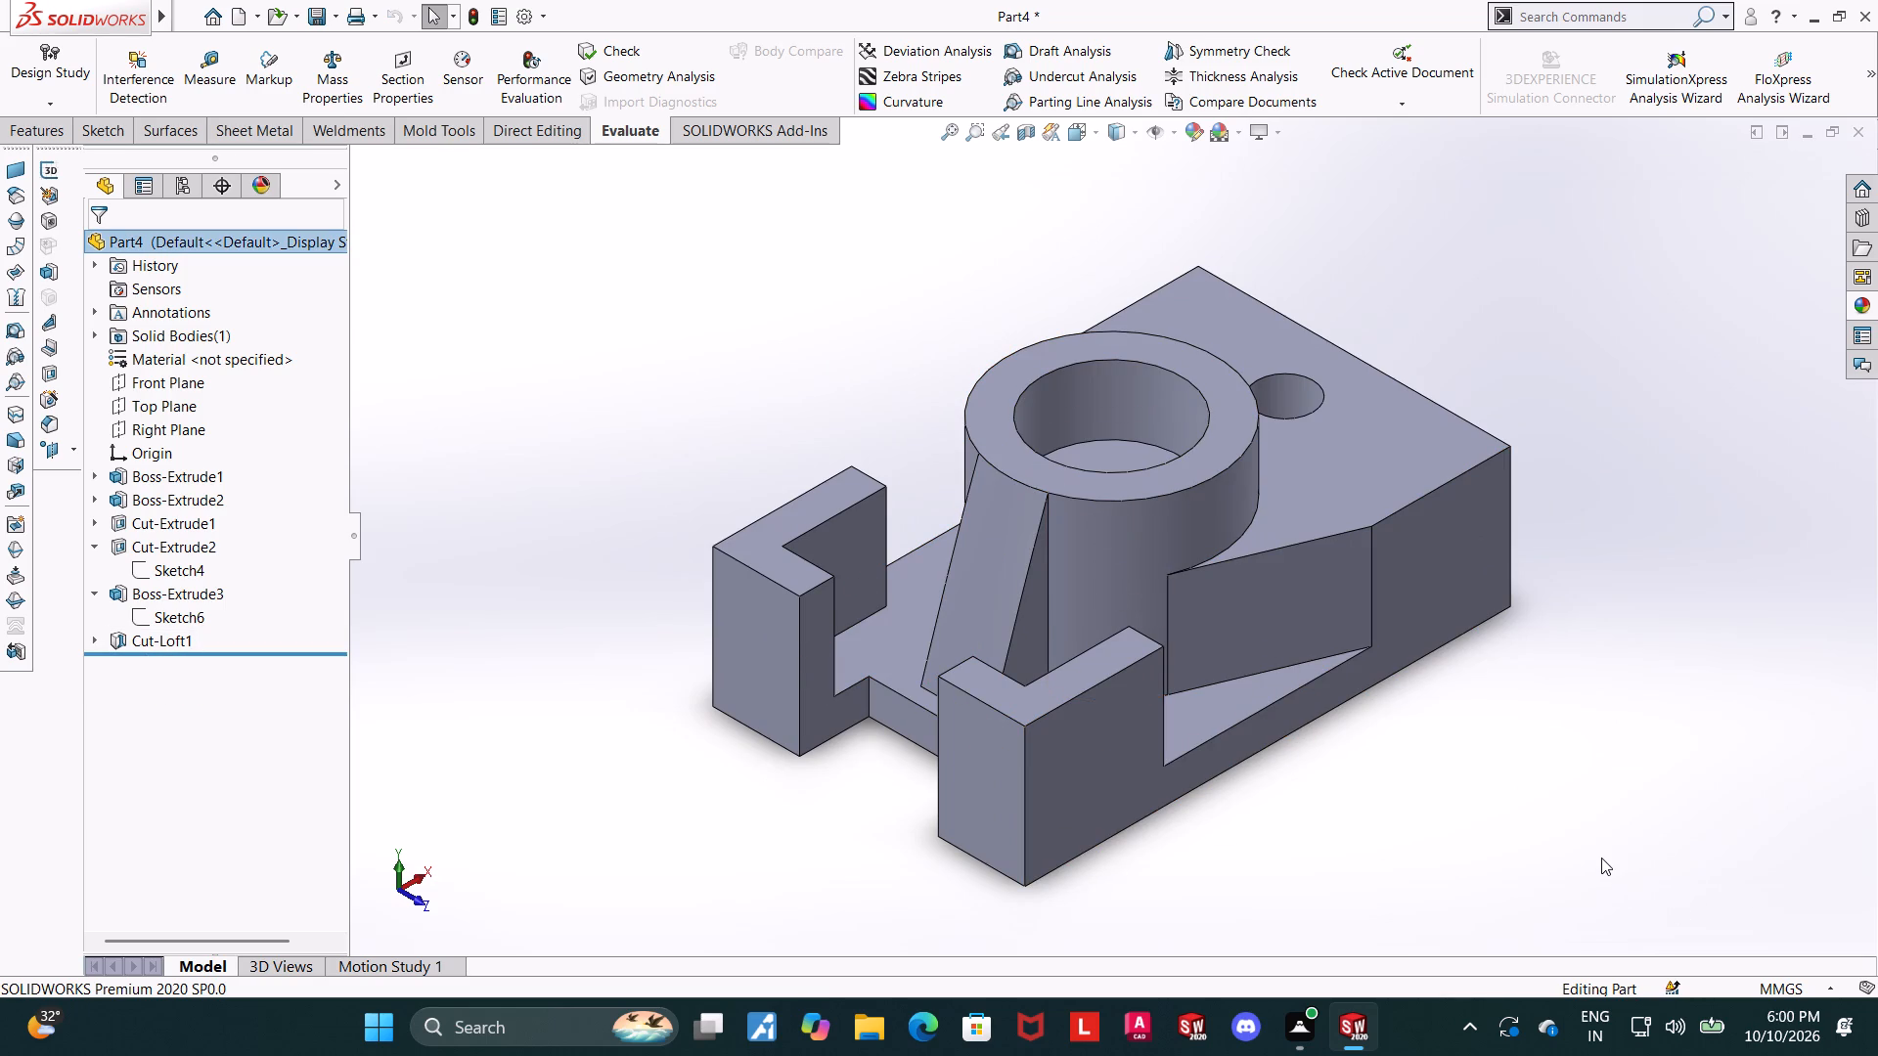
scroll(1601, 858, up, 1)
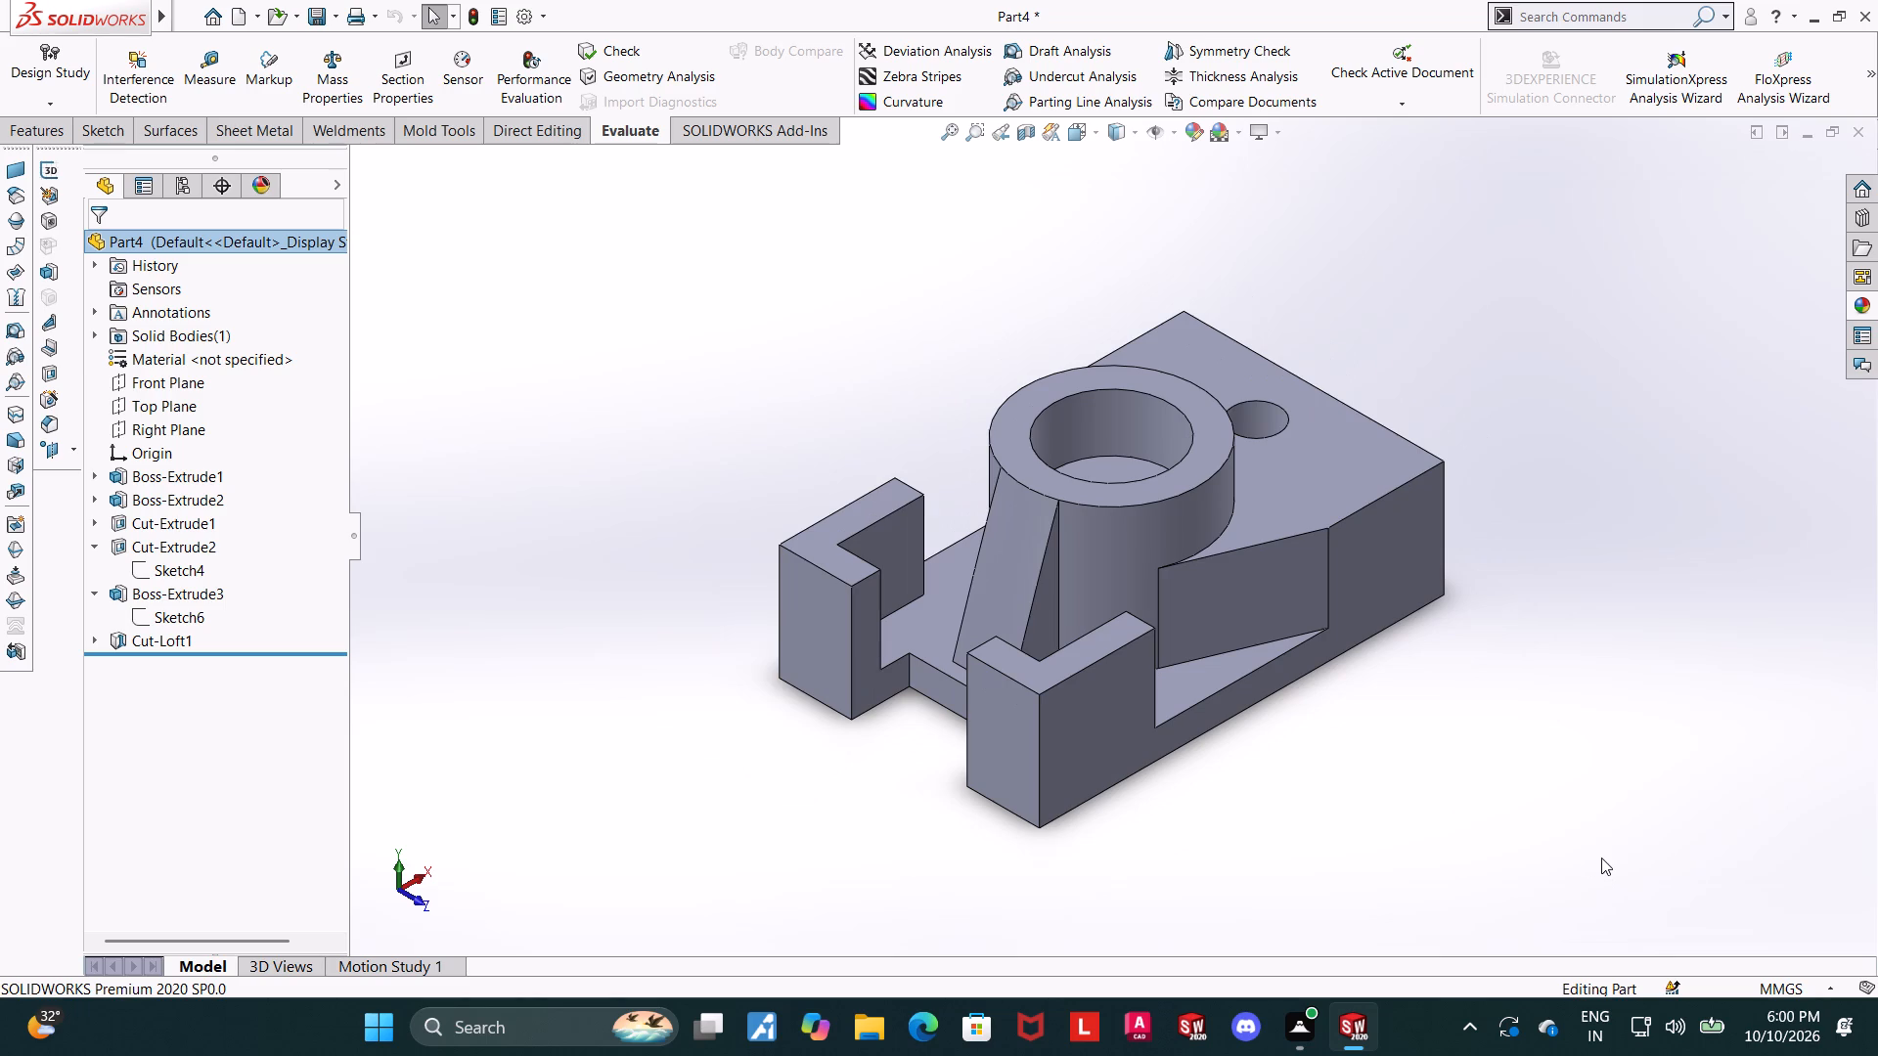
middle_drag(1458, 844, 1447, 880)
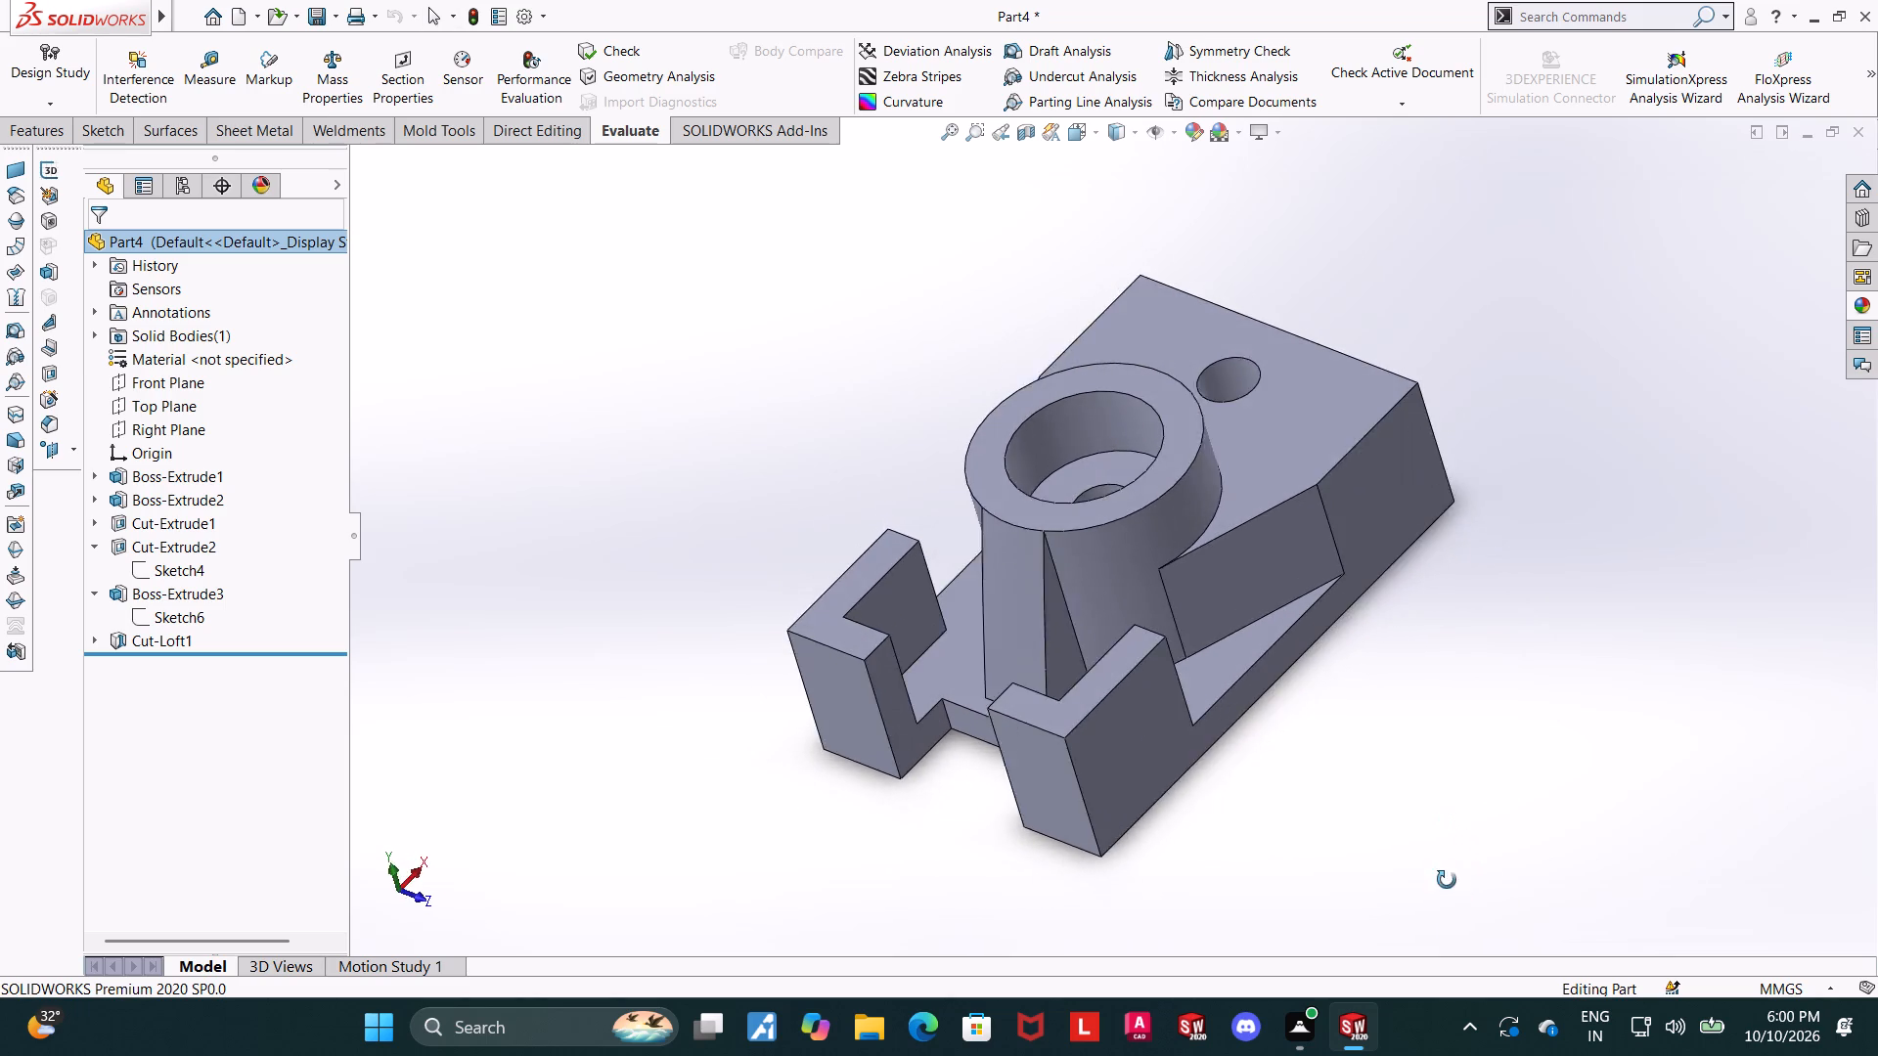
middle_drag(1447, 880, 1430, 880)
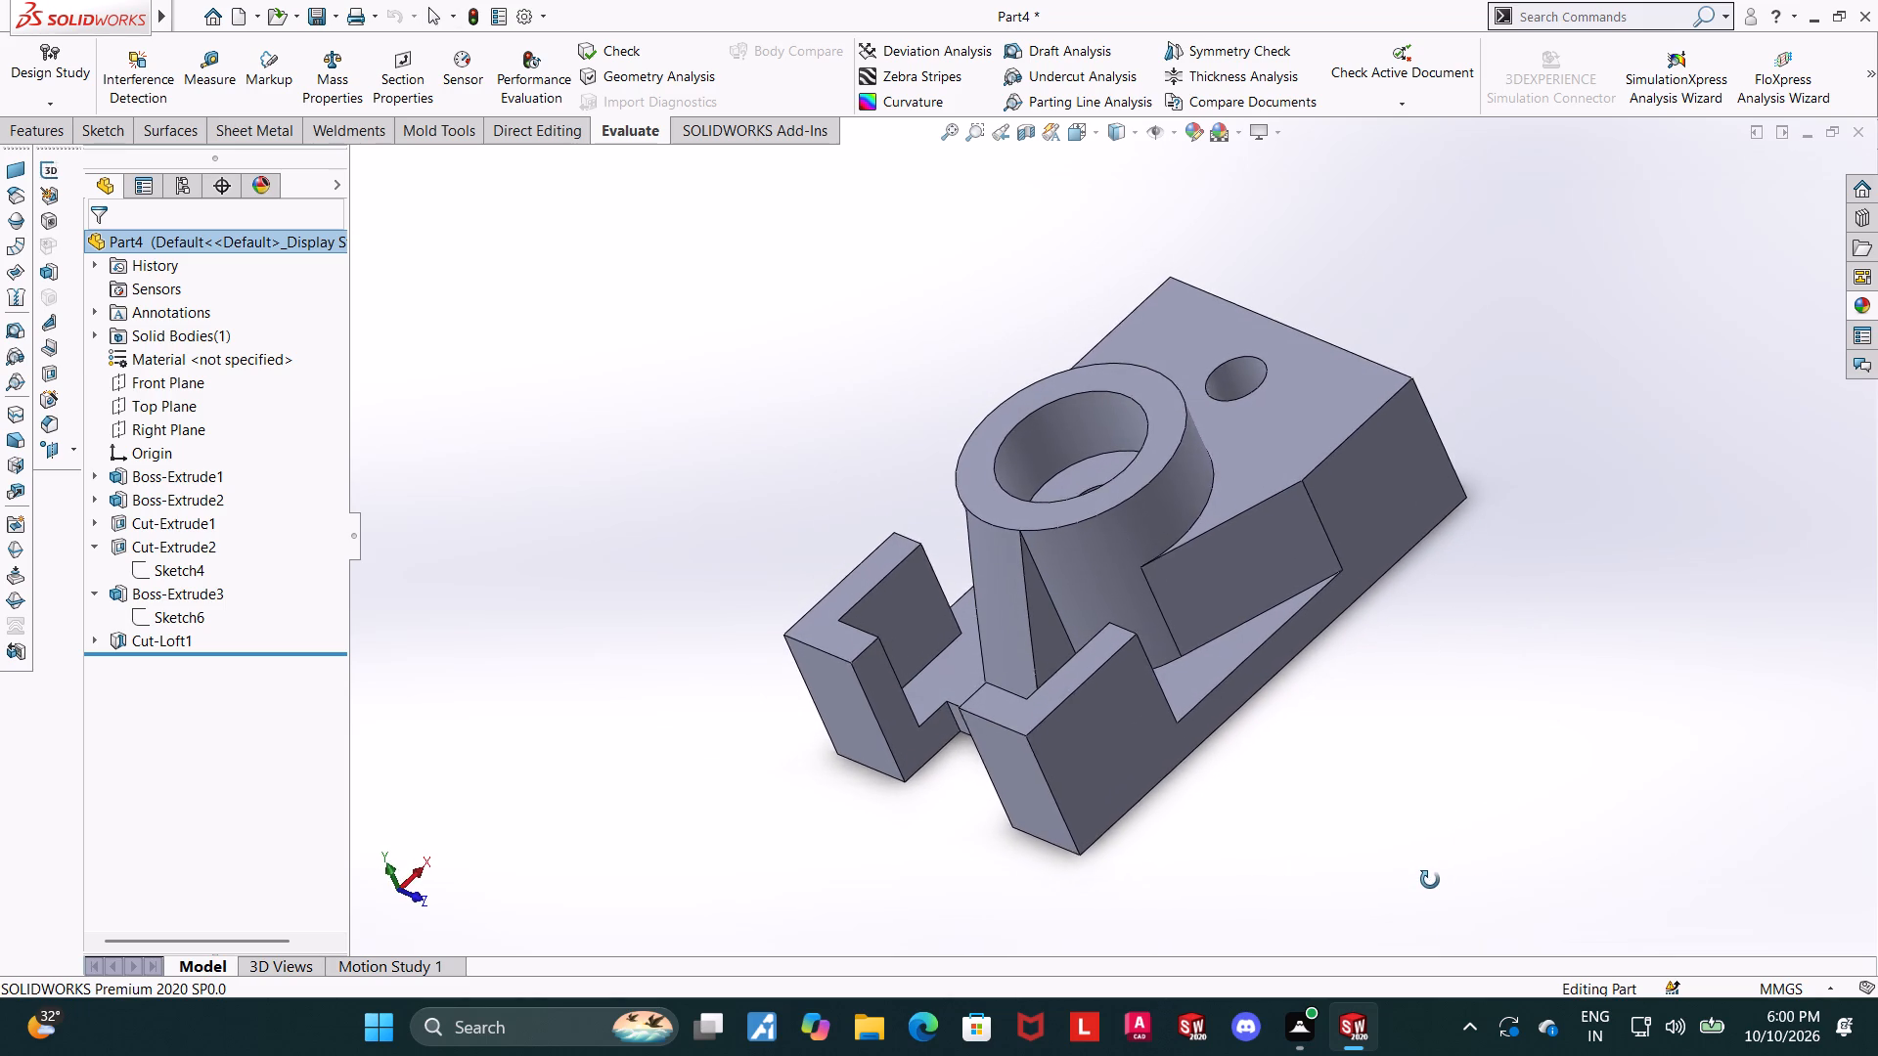
middle_drag(1430, 880, 1418, 881)
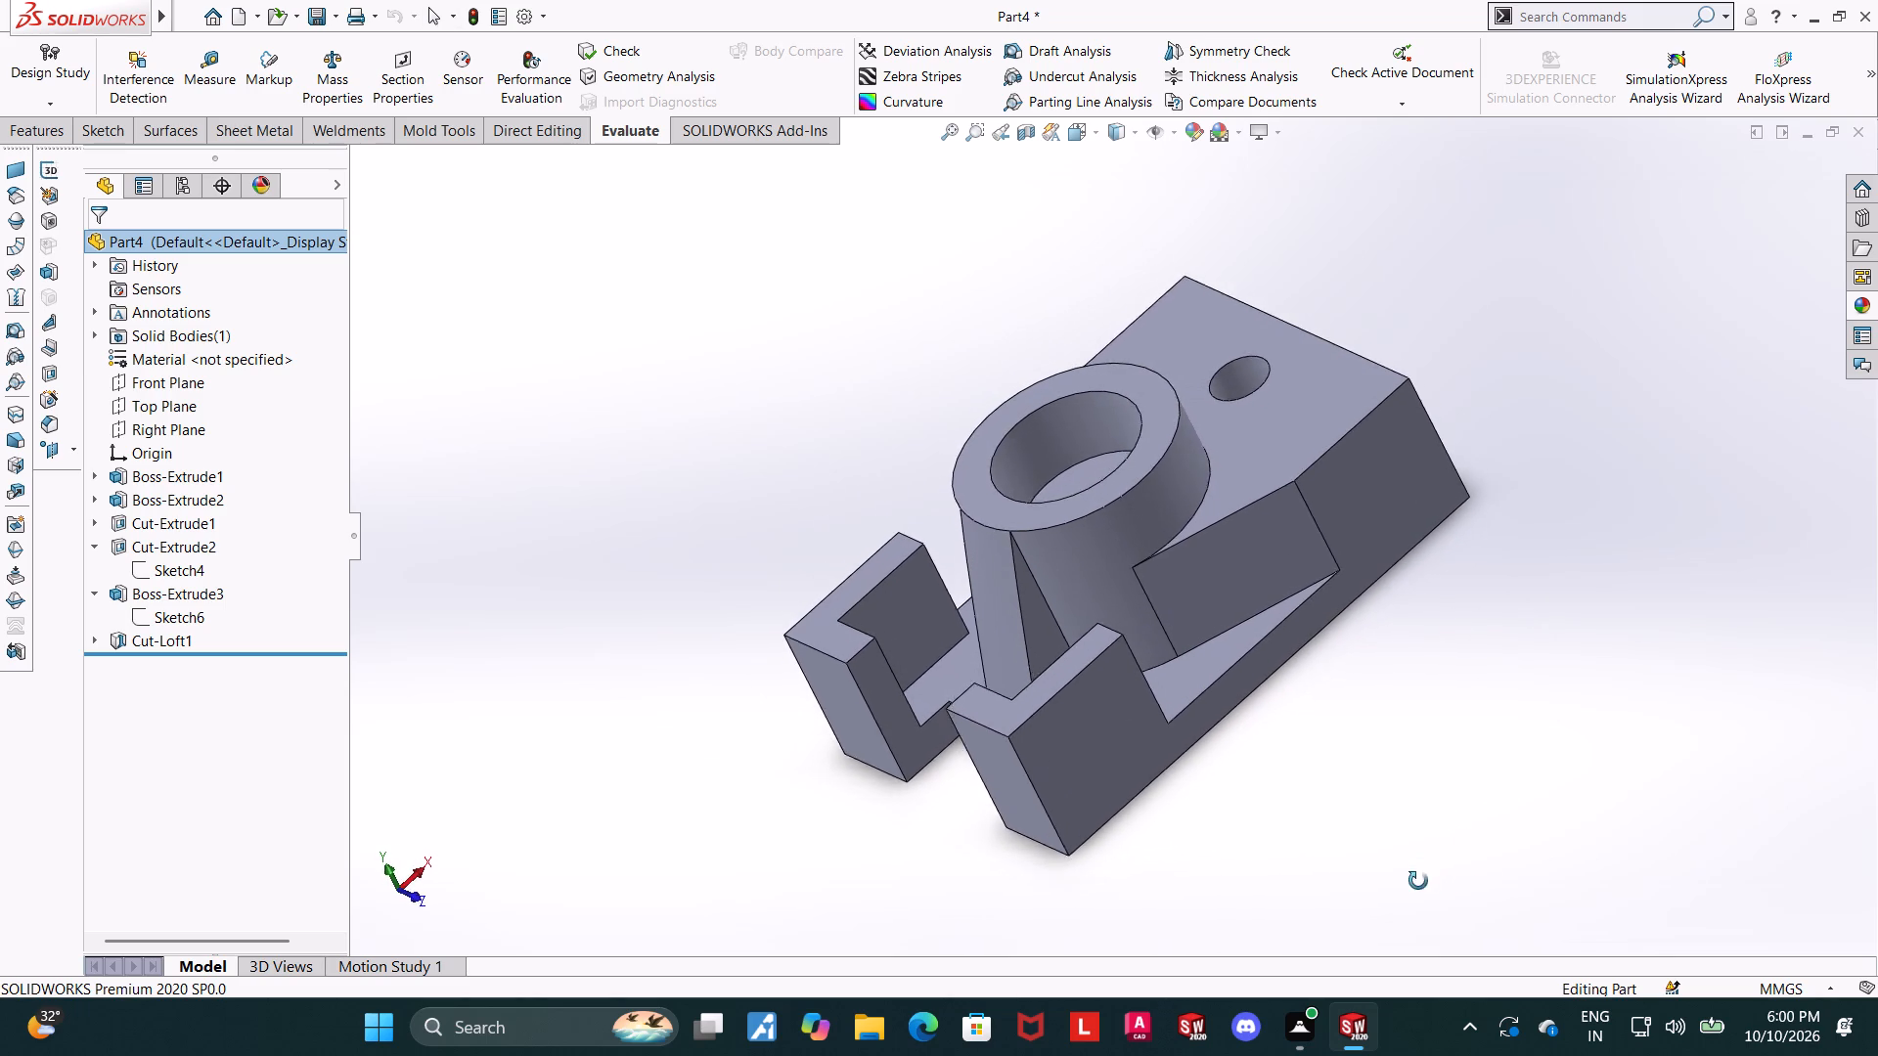
middle_drag(1418, 881, 1413, 864)
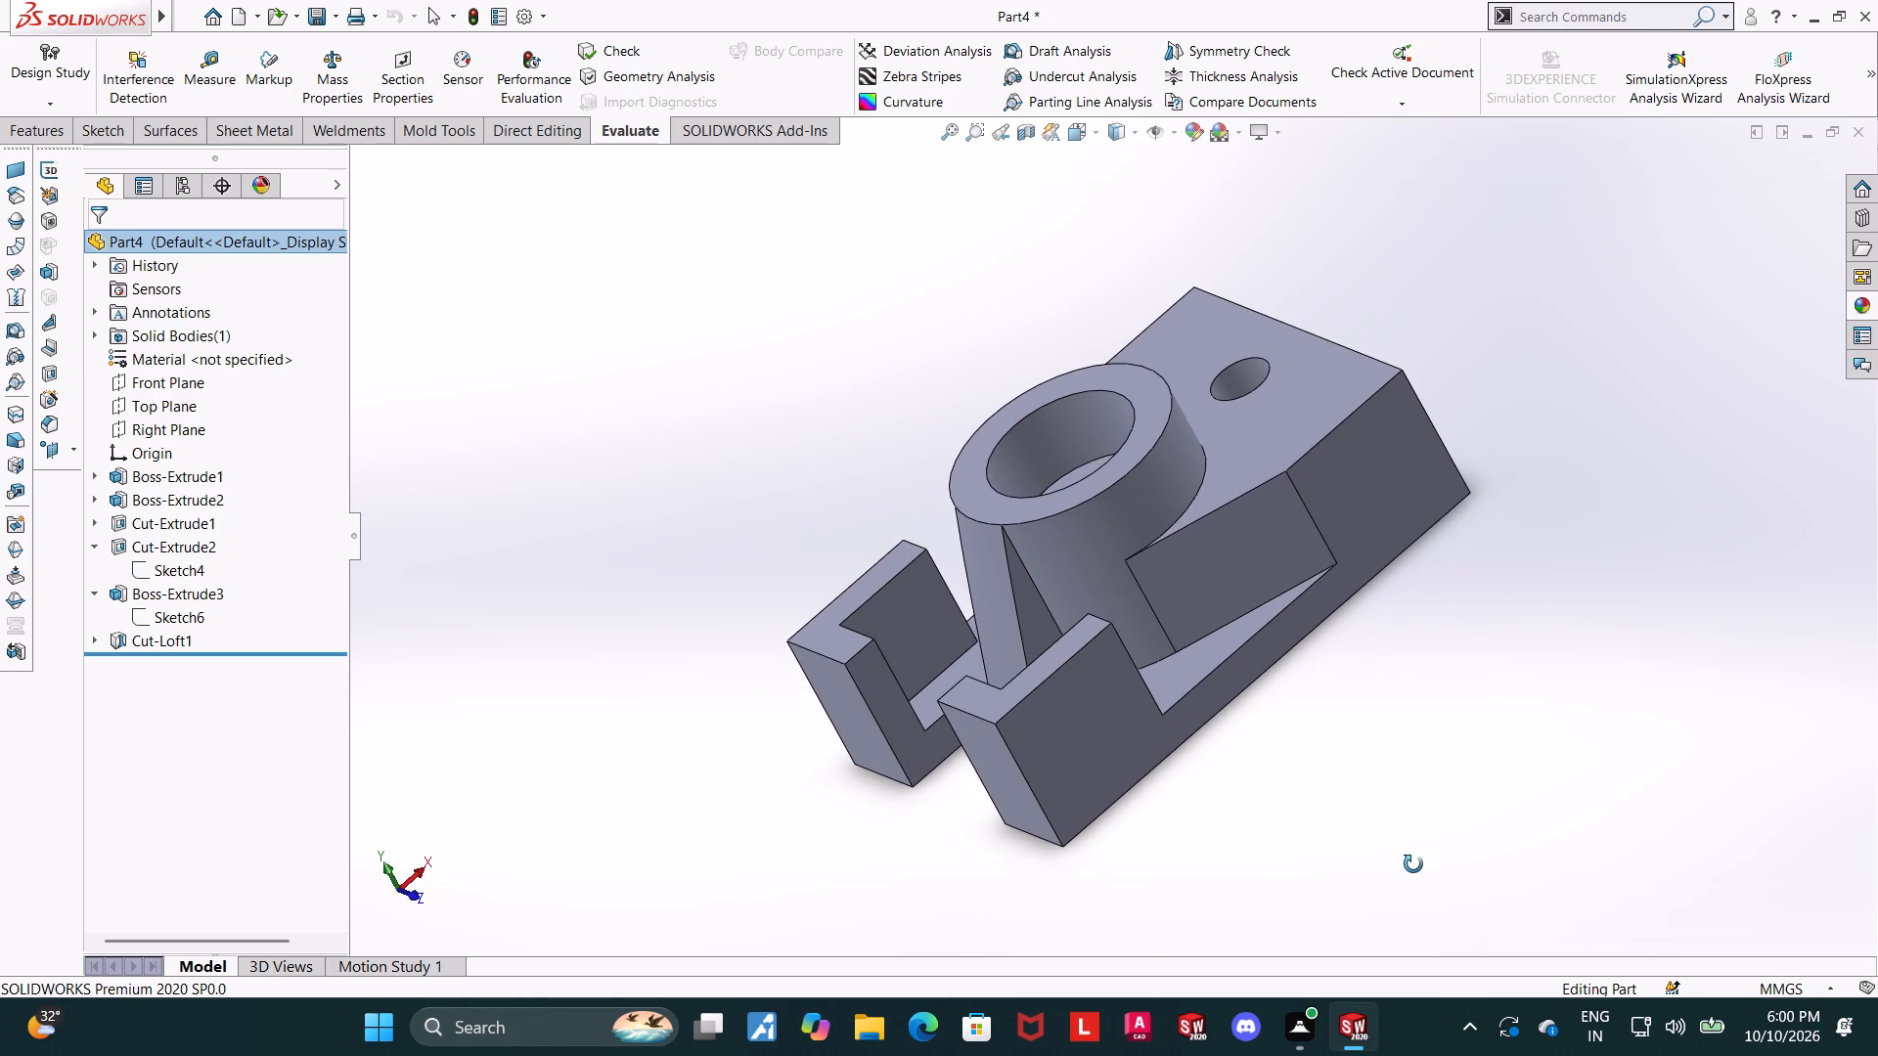
middle_drag(1413, 864, 1411, 912)
middle_drag(1431, 581, 1386, 771)
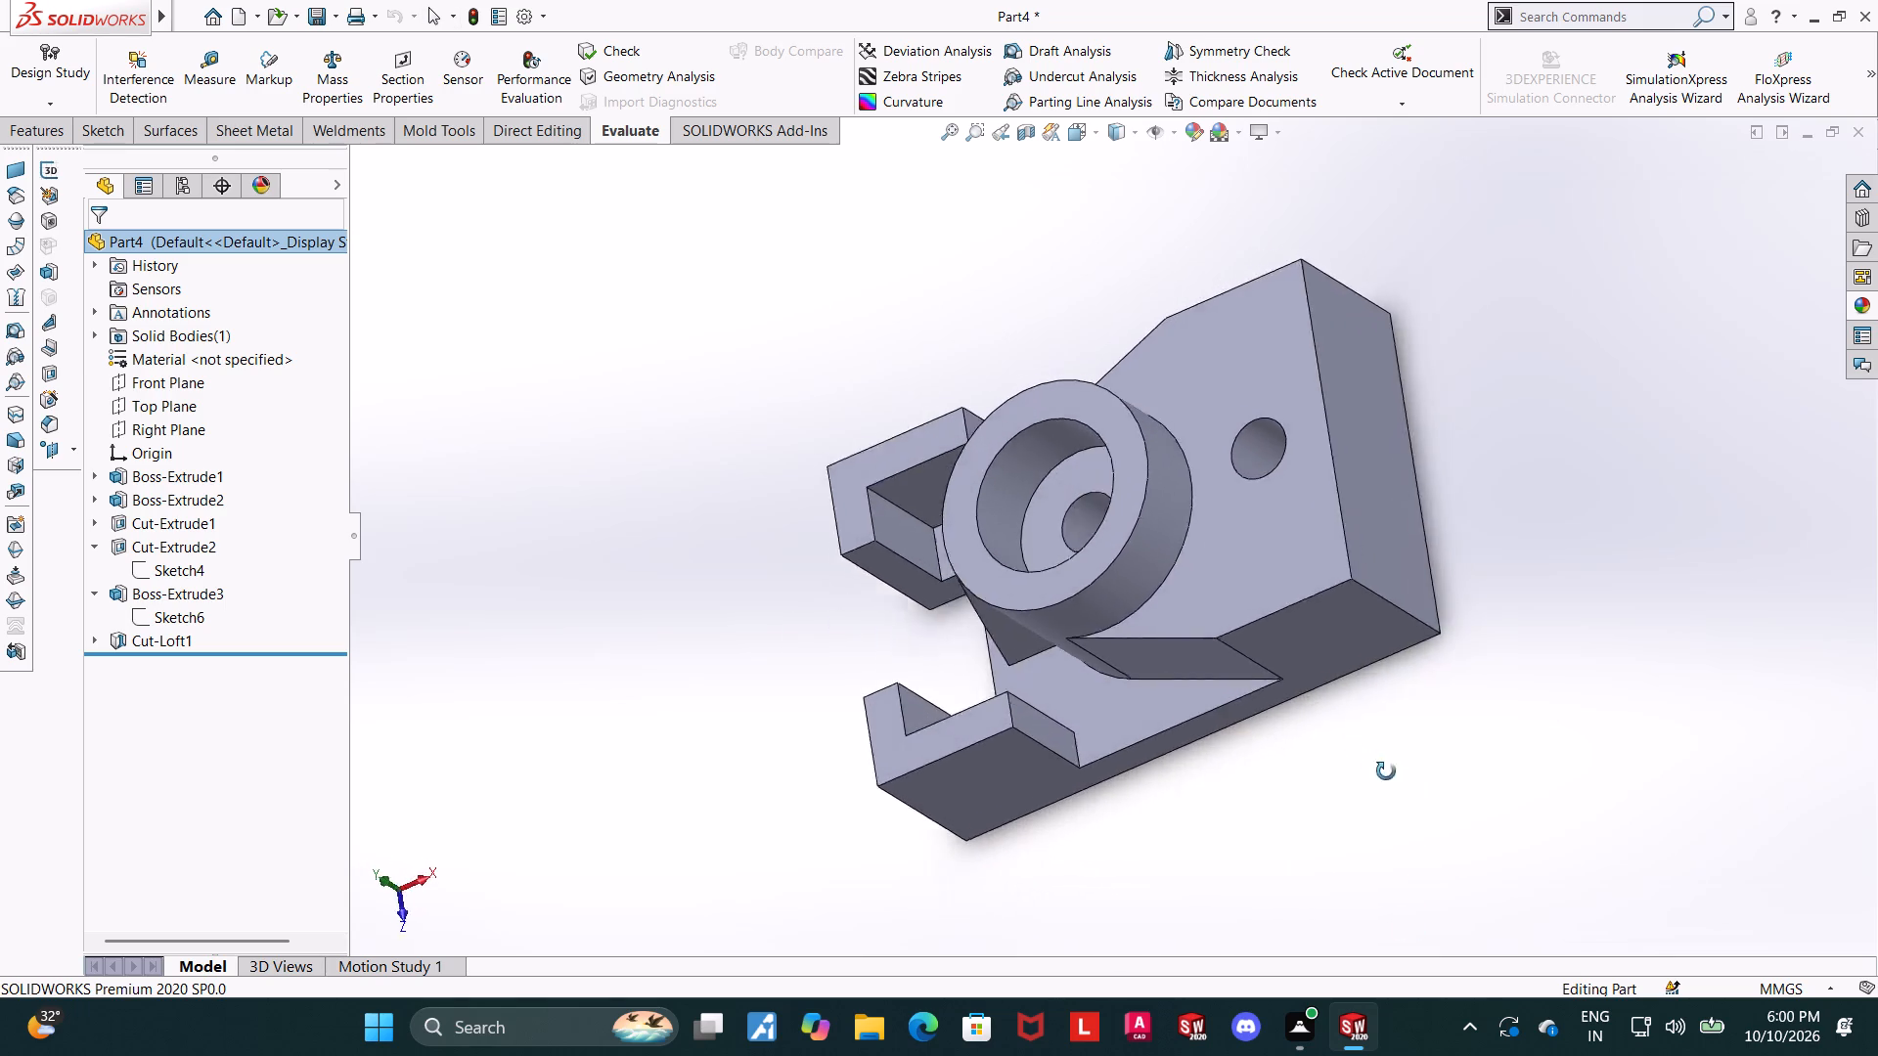
middle_drag(1386, 771, 1571, 699)
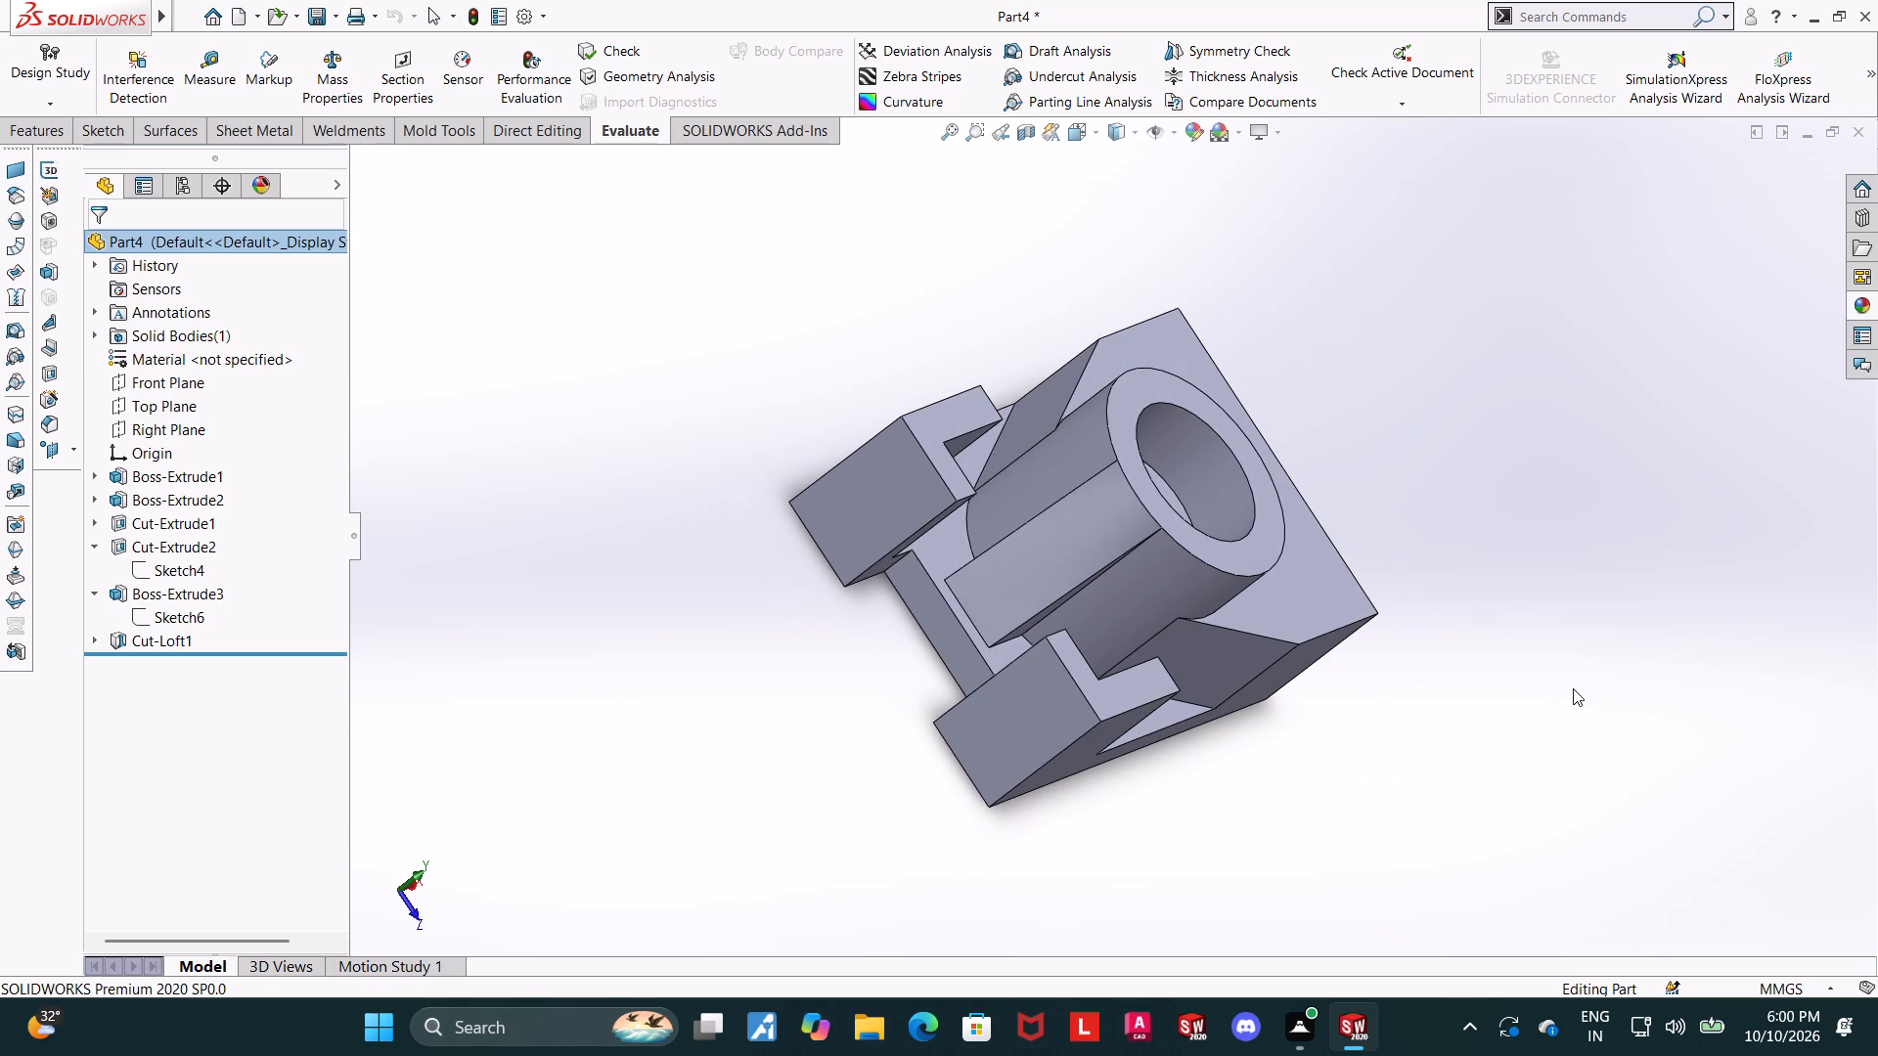
scroll(1573, 688, up, 1)
scroll(1462, 617, up, 1)
middle_drag(1462, 617, 1489, 700)
key(Escape)
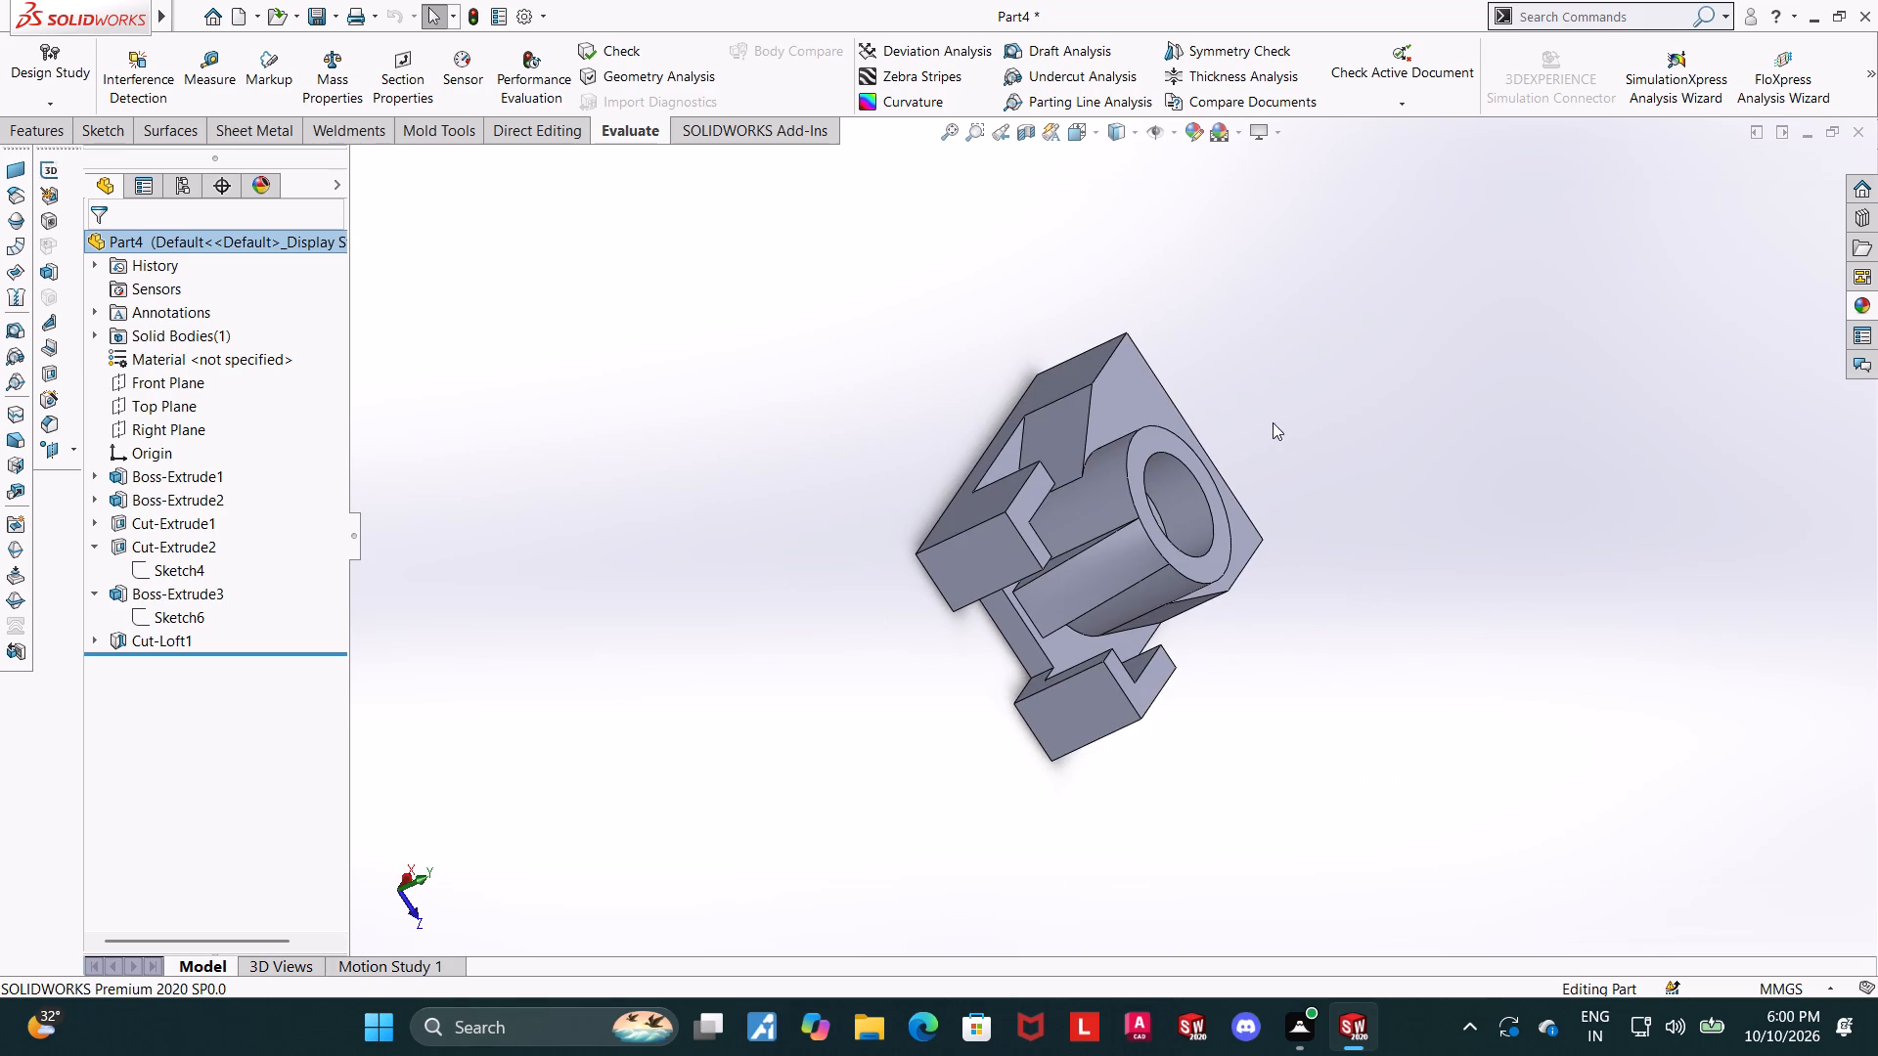
middle_drag(1186, 465, 1056, 366)
key(Escape)
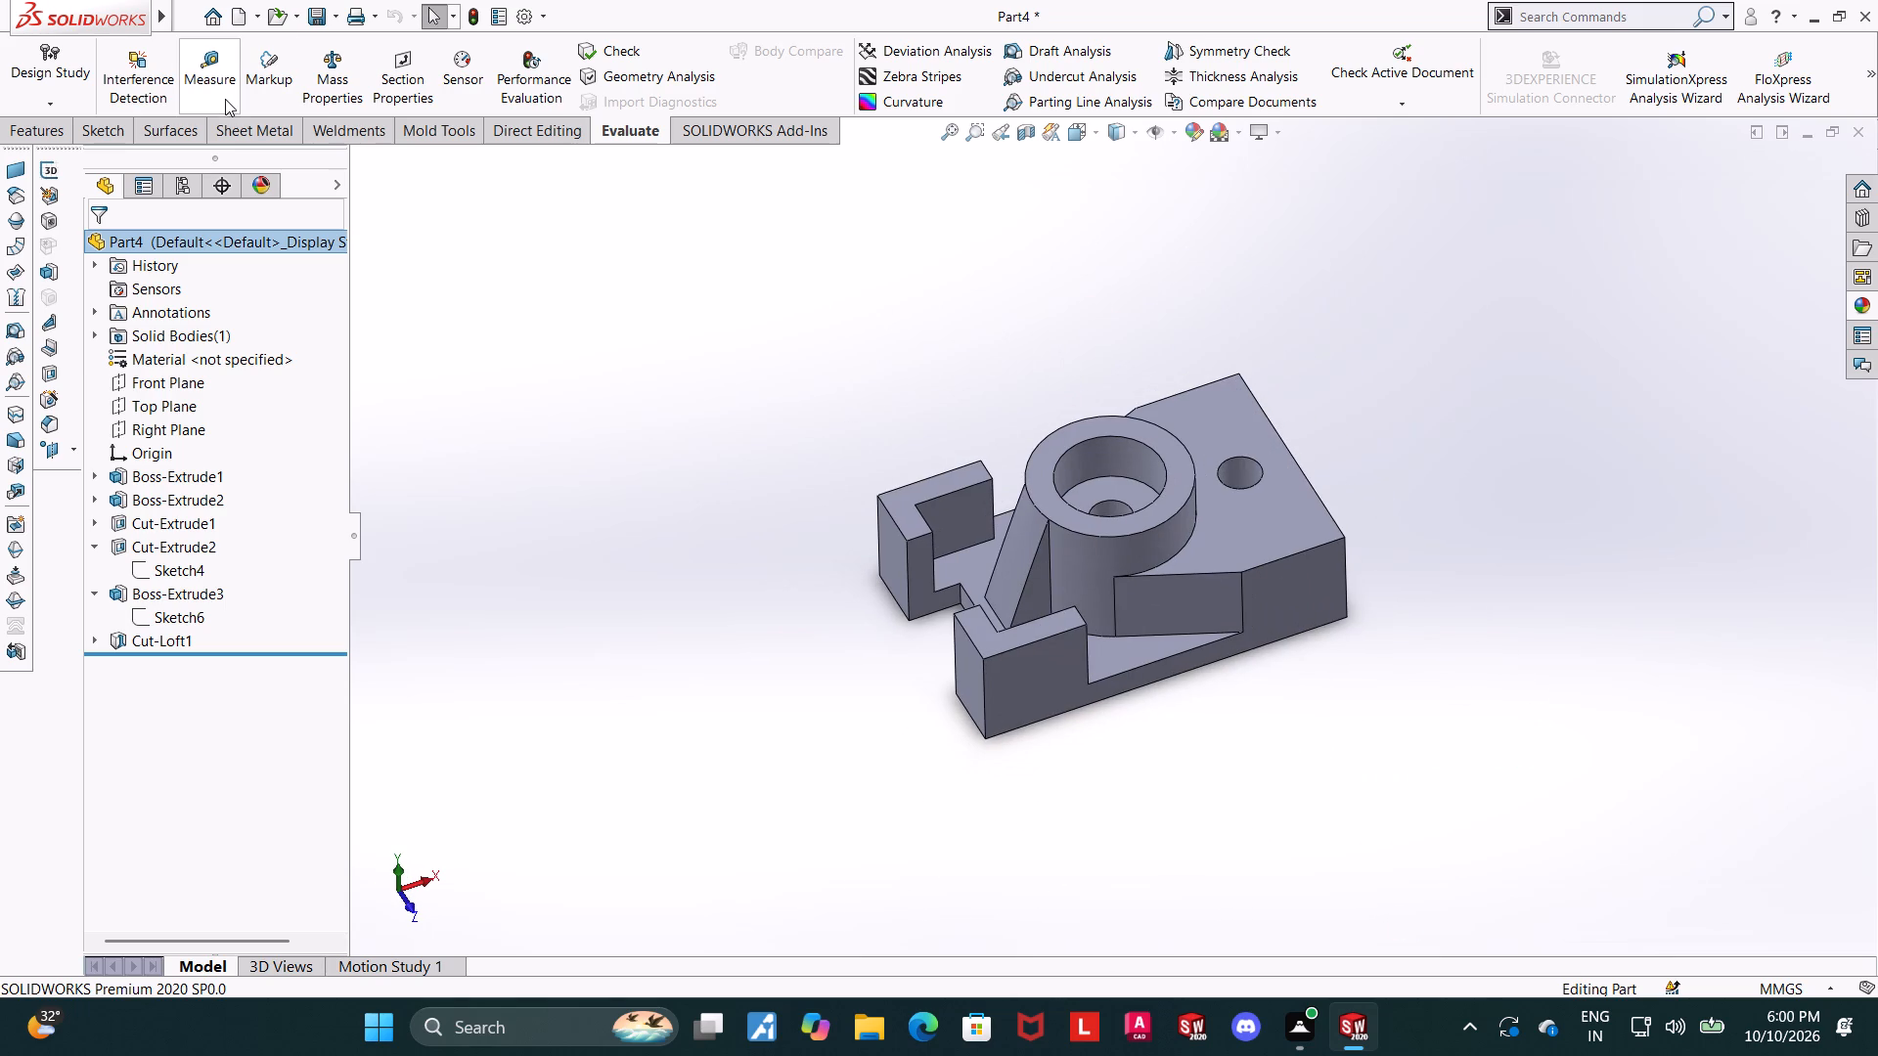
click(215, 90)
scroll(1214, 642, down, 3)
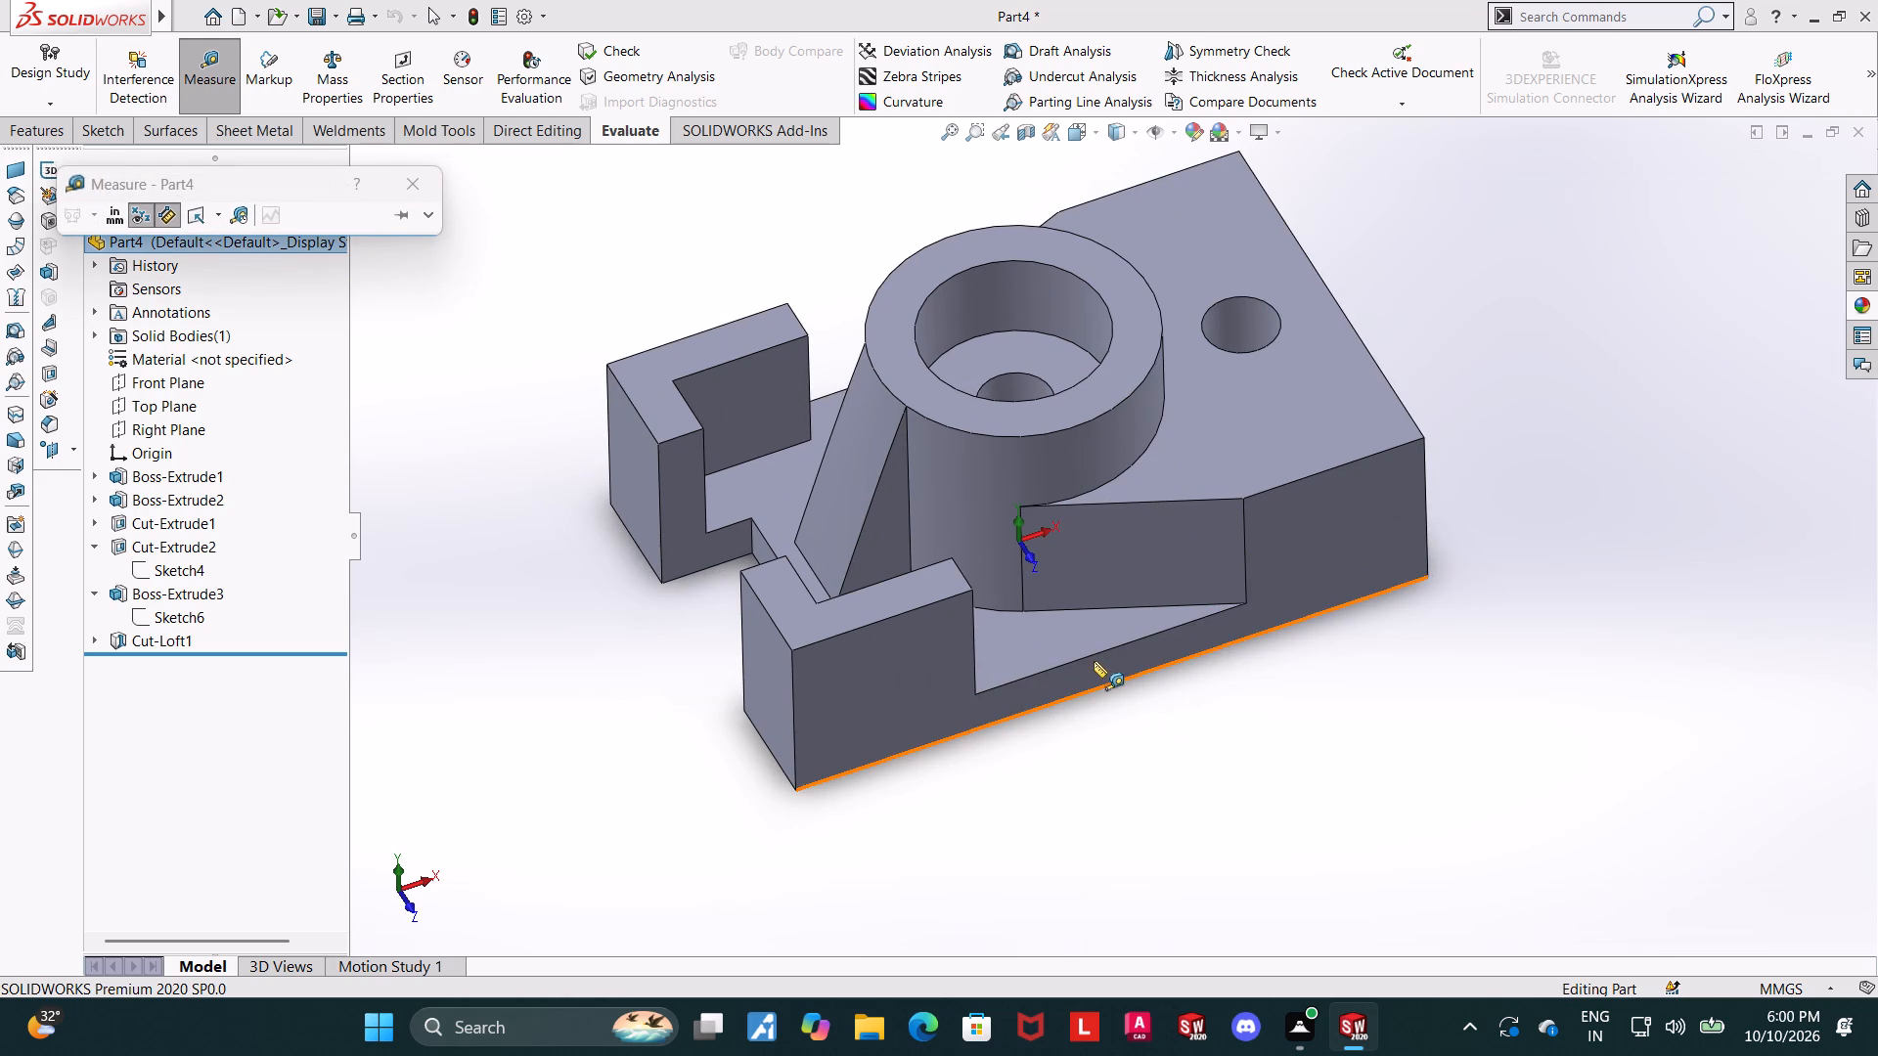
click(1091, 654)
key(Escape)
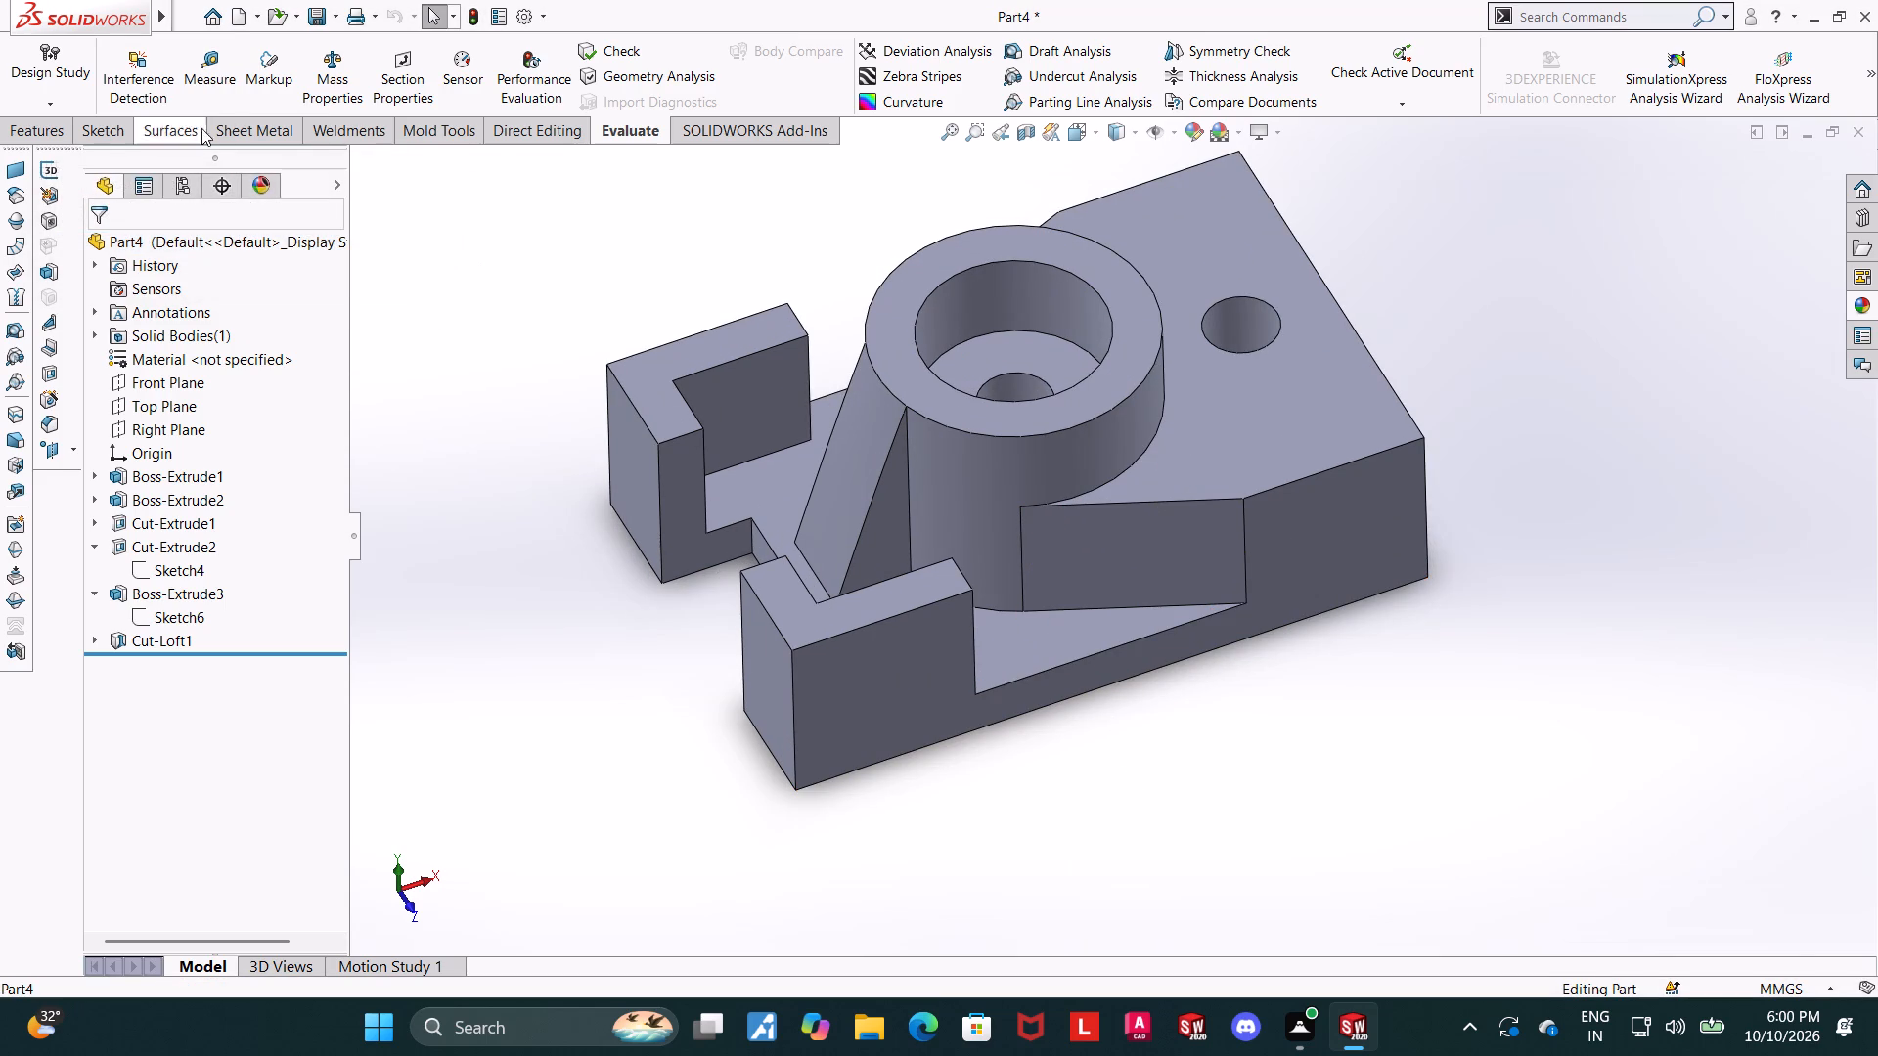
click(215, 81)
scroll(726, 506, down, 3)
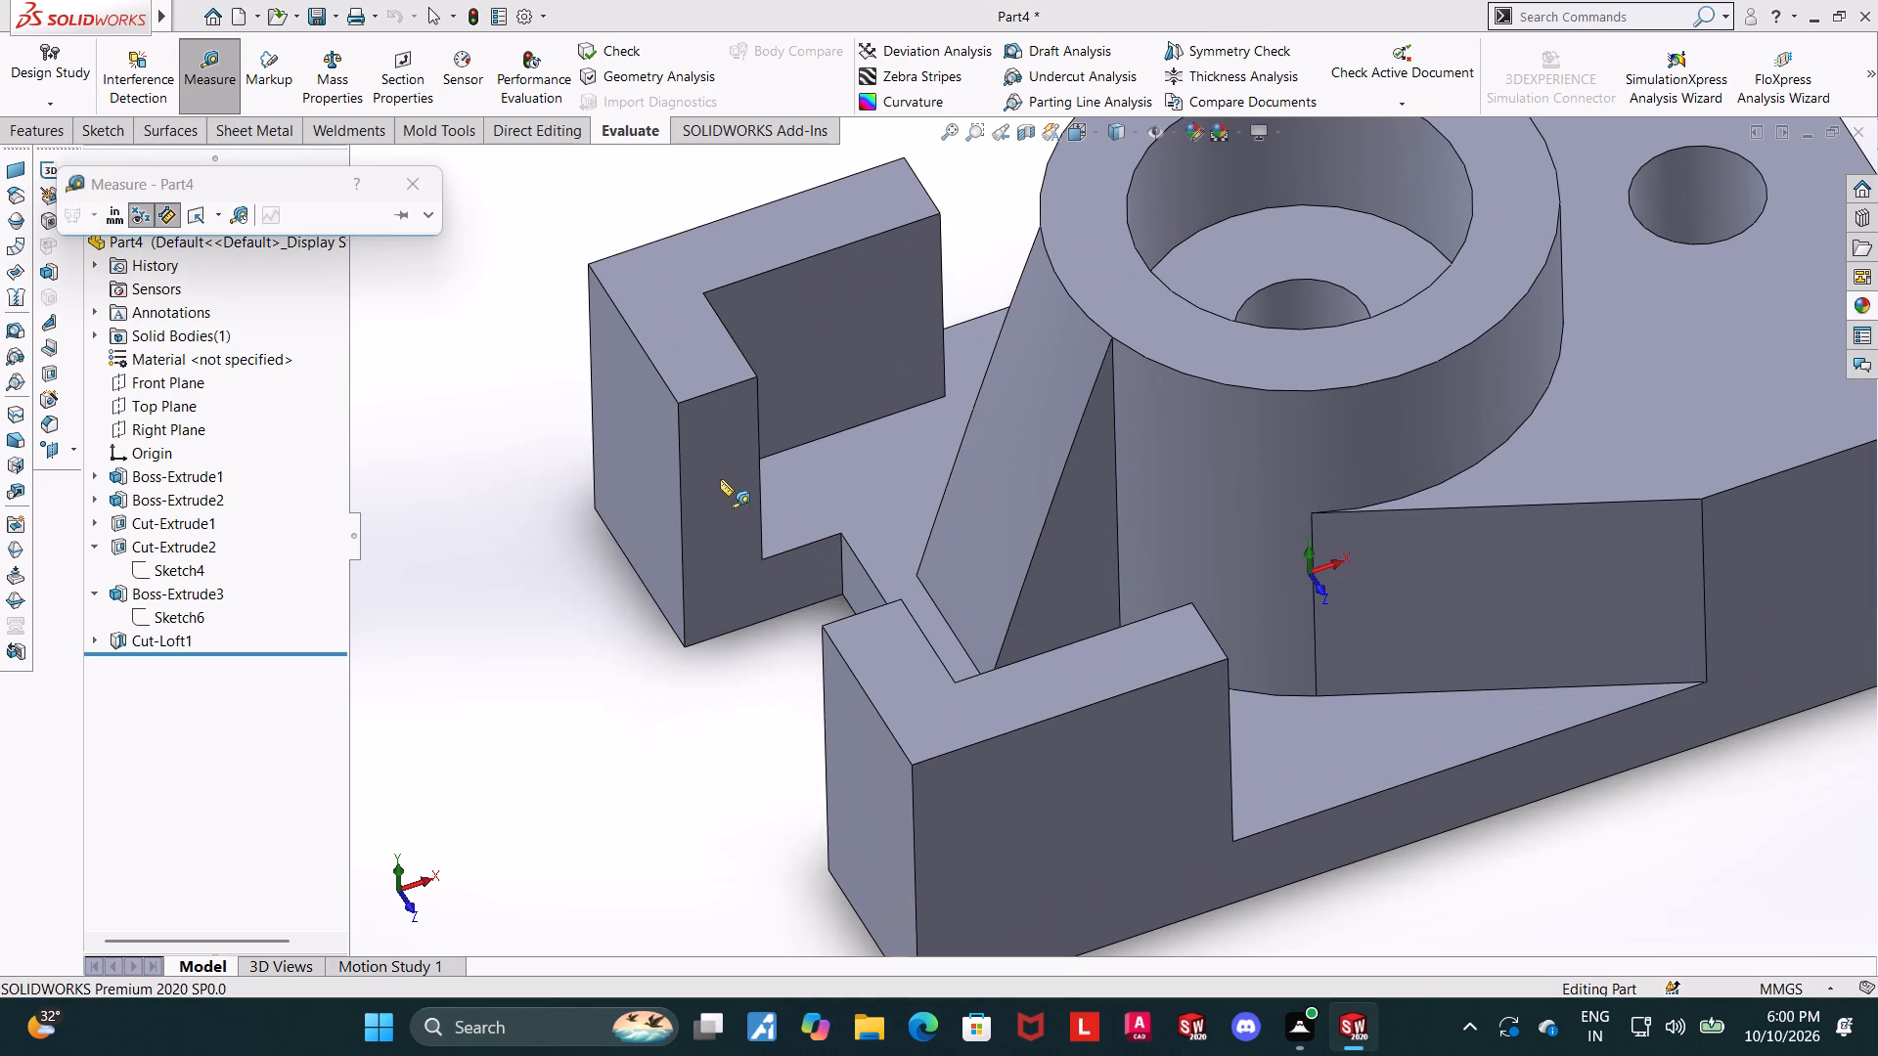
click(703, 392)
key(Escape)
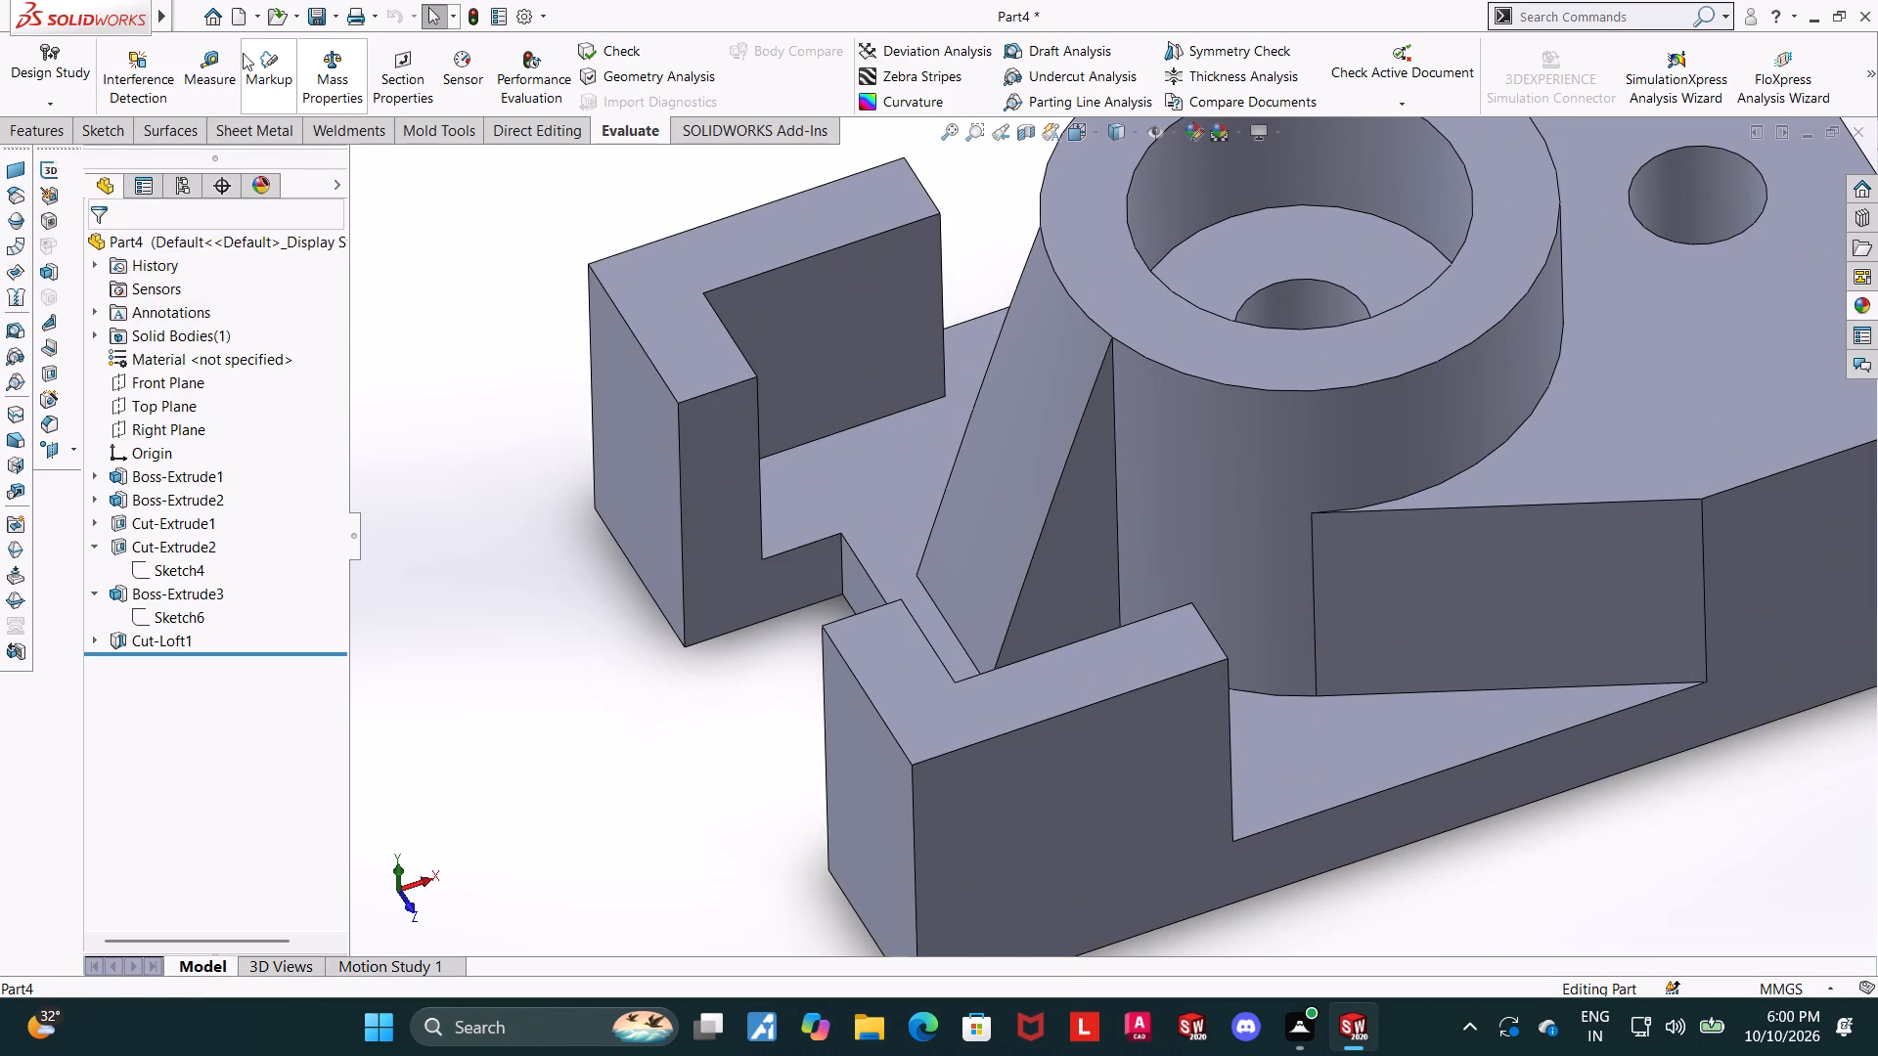
Measure the distance between the L-shaped corner upright's top face and the block's bottom face.
click(215, 63)
click(635, 306)
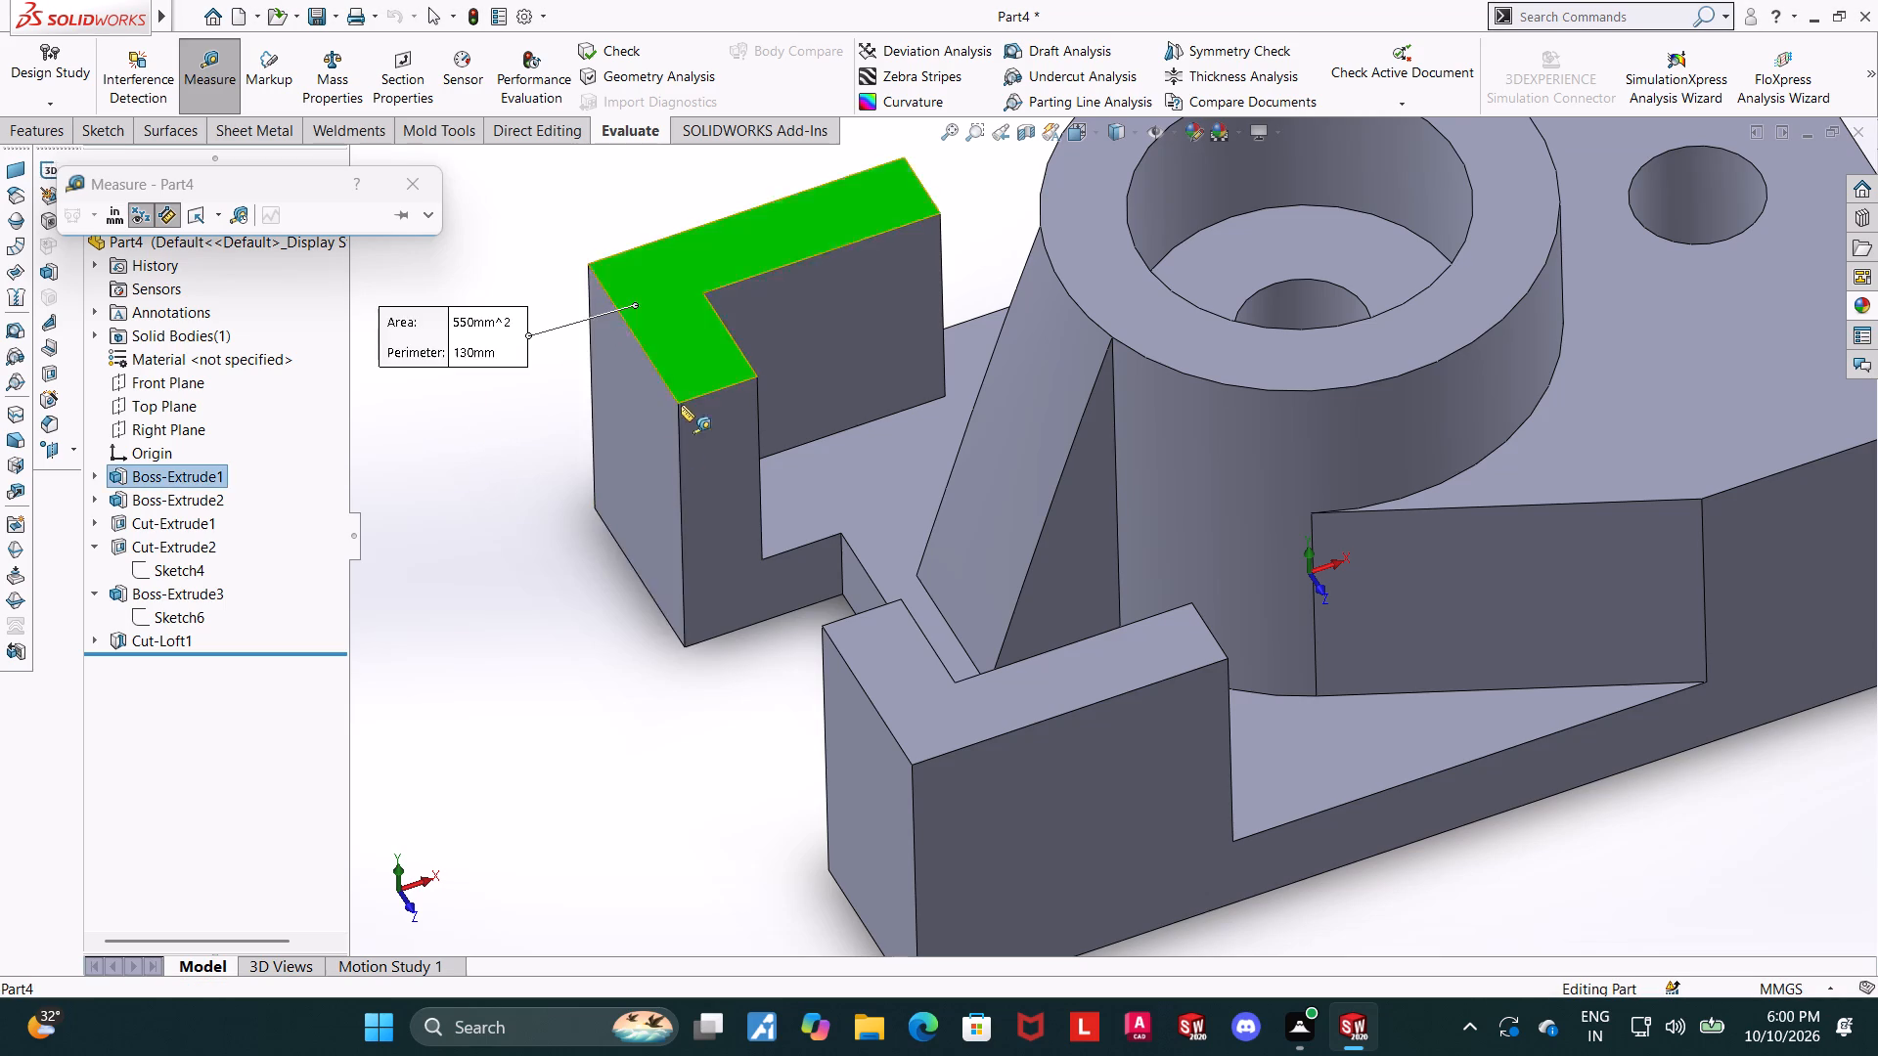
middle_drag(658, 466, 723, 223)
click(650, 690)
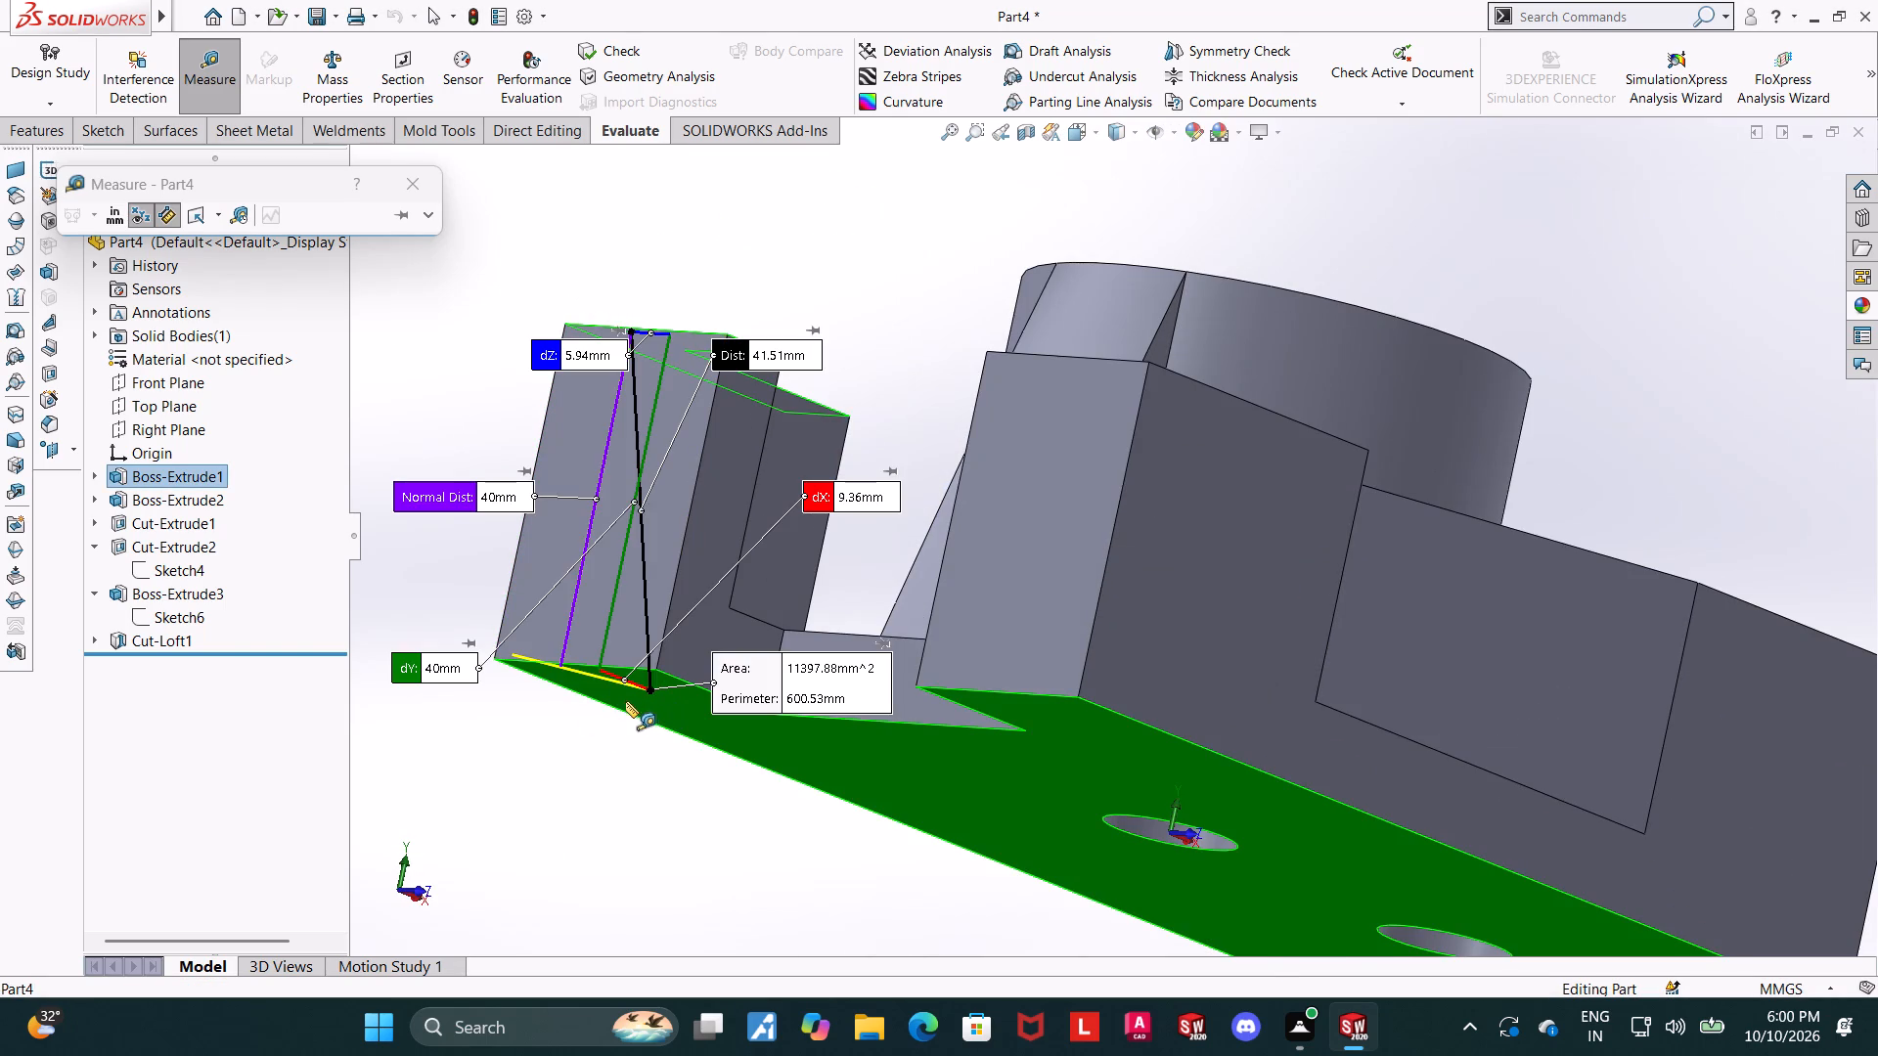
scroll(548, 678, up, 3)
middle_drag(528, 539, 518, 600)
key(Escape)
key(Escape)
Measure the ring boss's outer top edge.
middle_drag(938, 360, 909, 440)
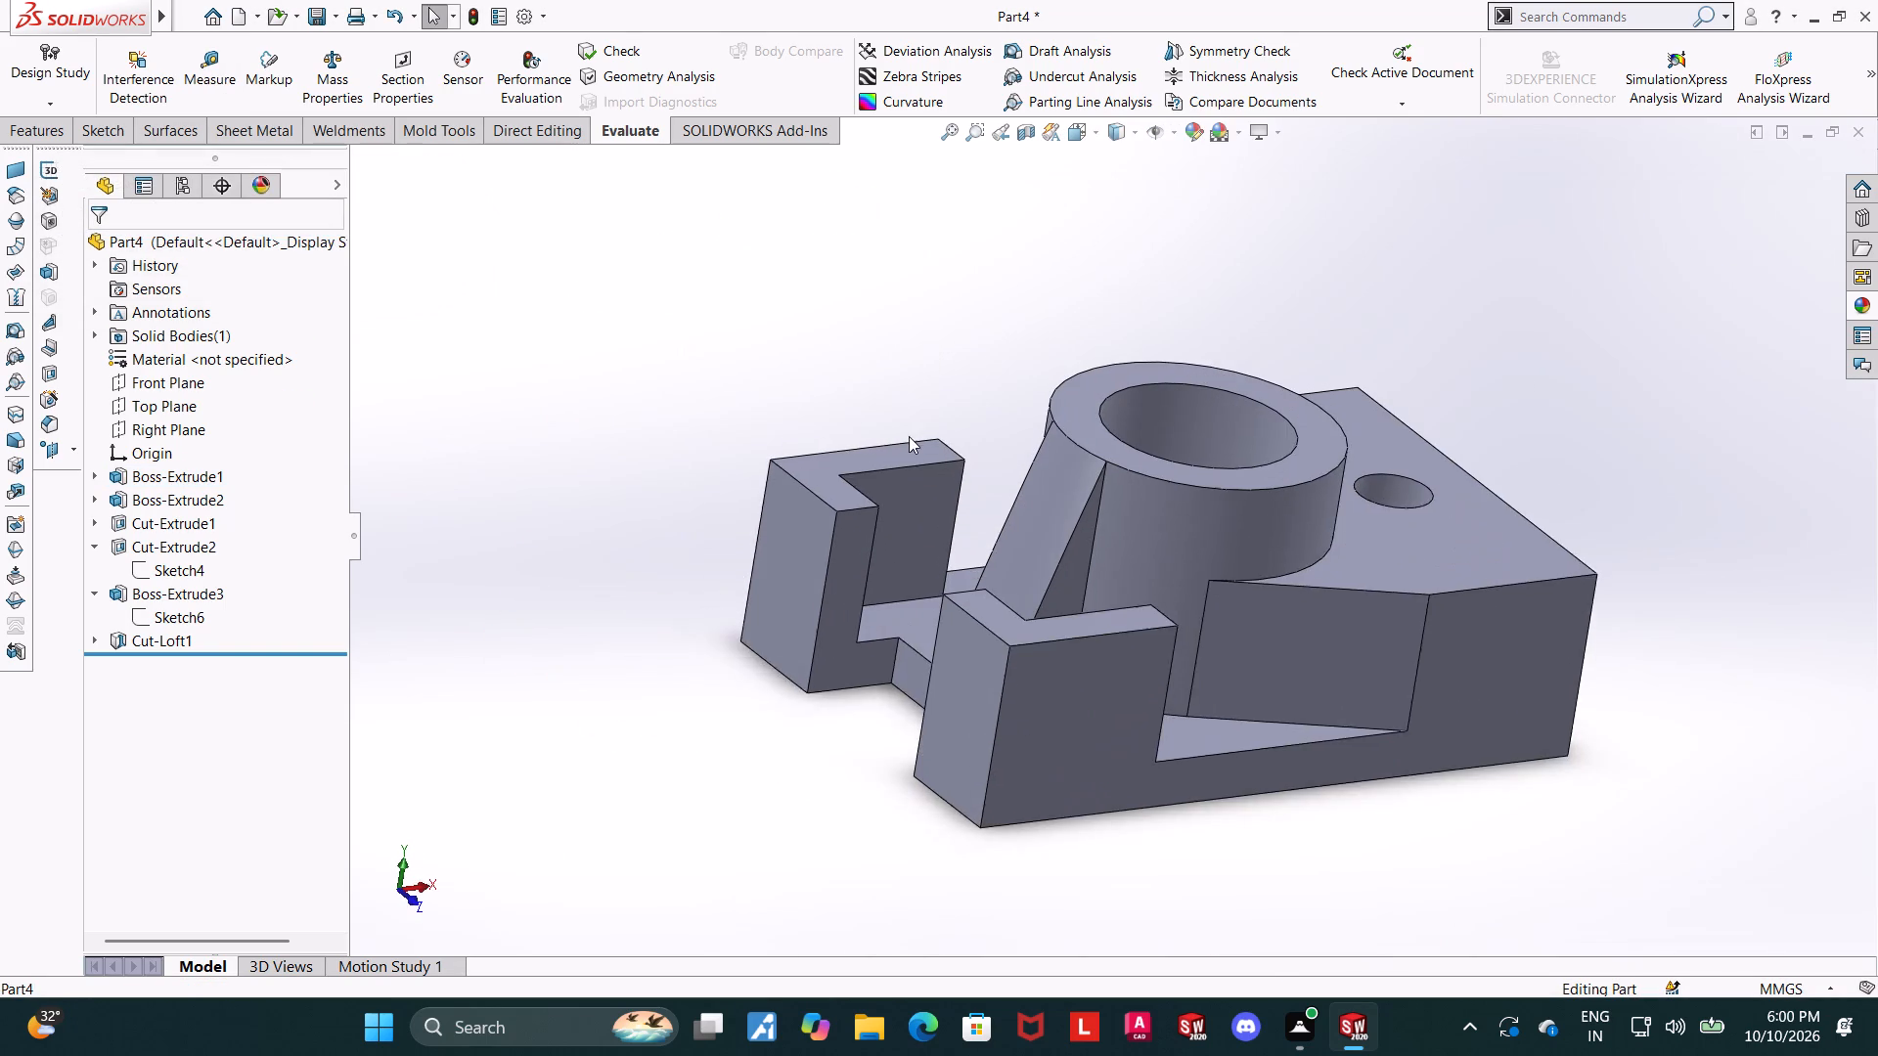
scroll(981, 477, down, 2)
click(194, 69)
scroll(957, 669, up, 5)
scroll(1104, 415, down, 2)
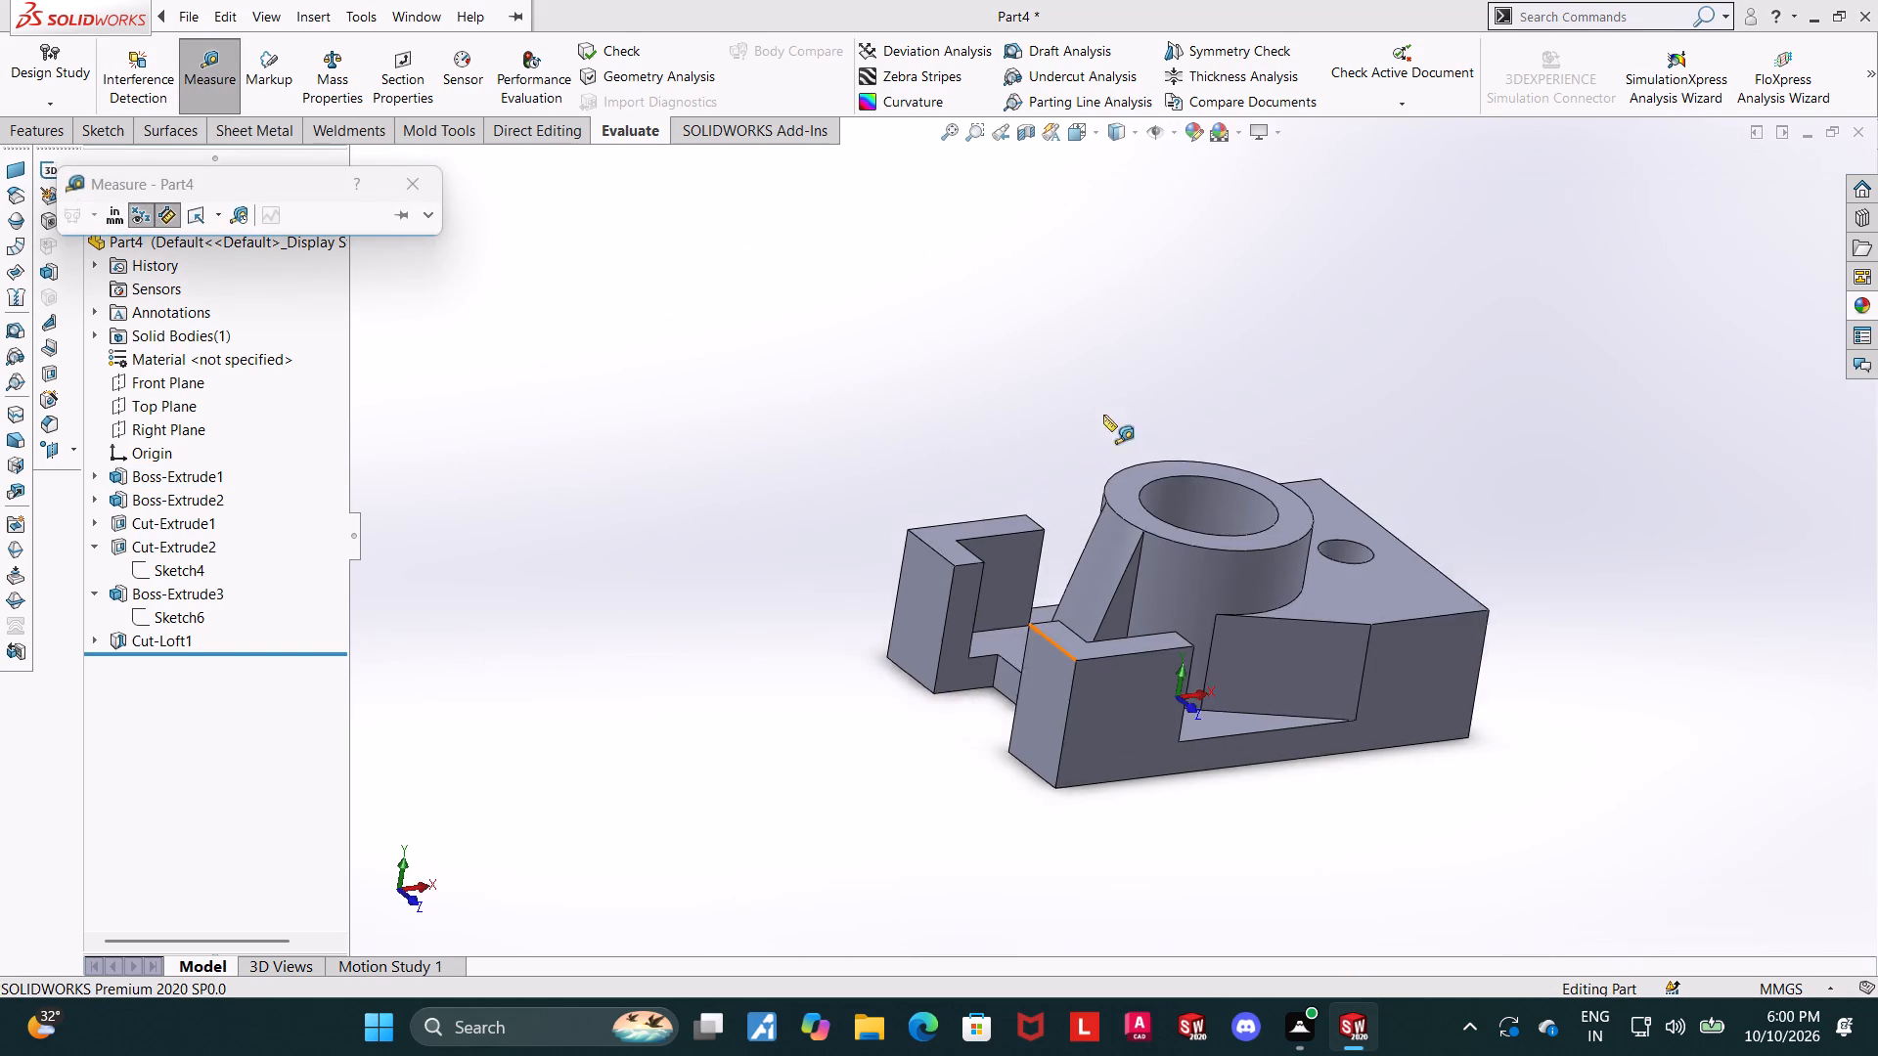
scroll(1103, 415, down, 2)
middle_drag(1119, 533, 1129, 553)
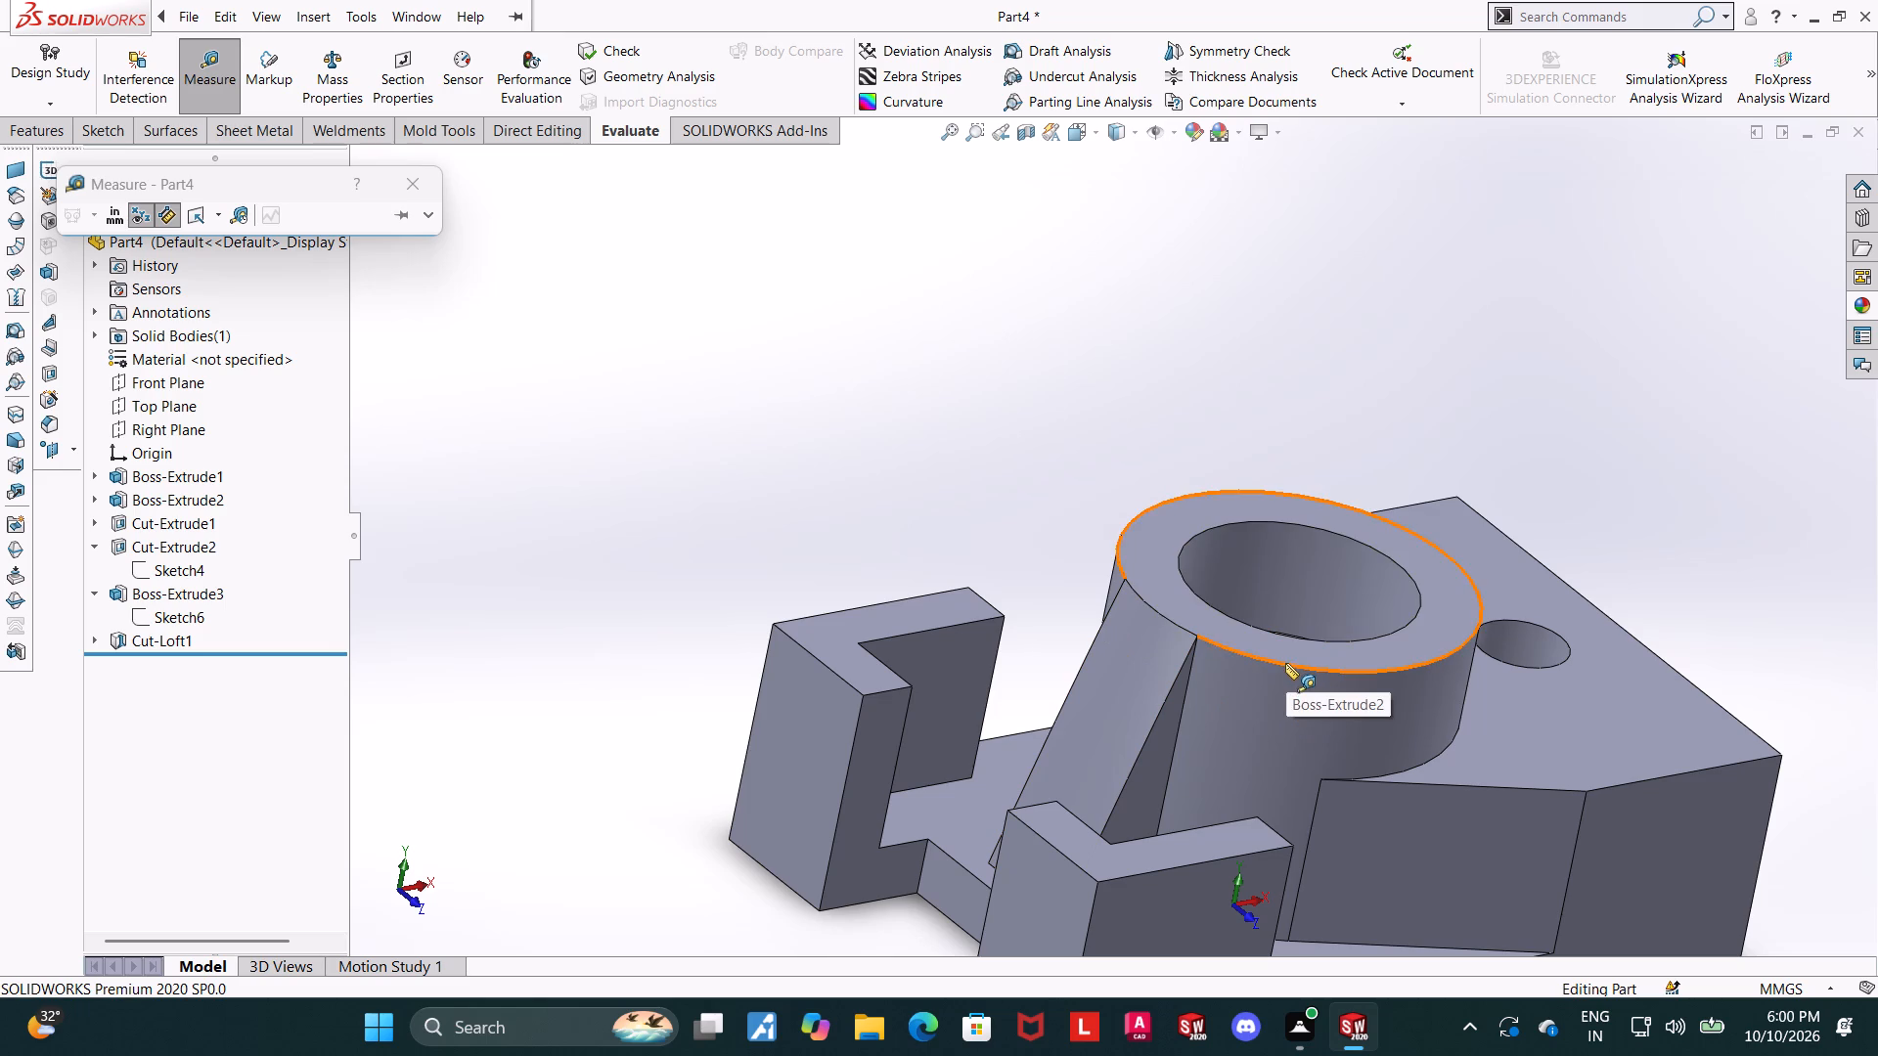
click(1285, 663)
key(Escape)
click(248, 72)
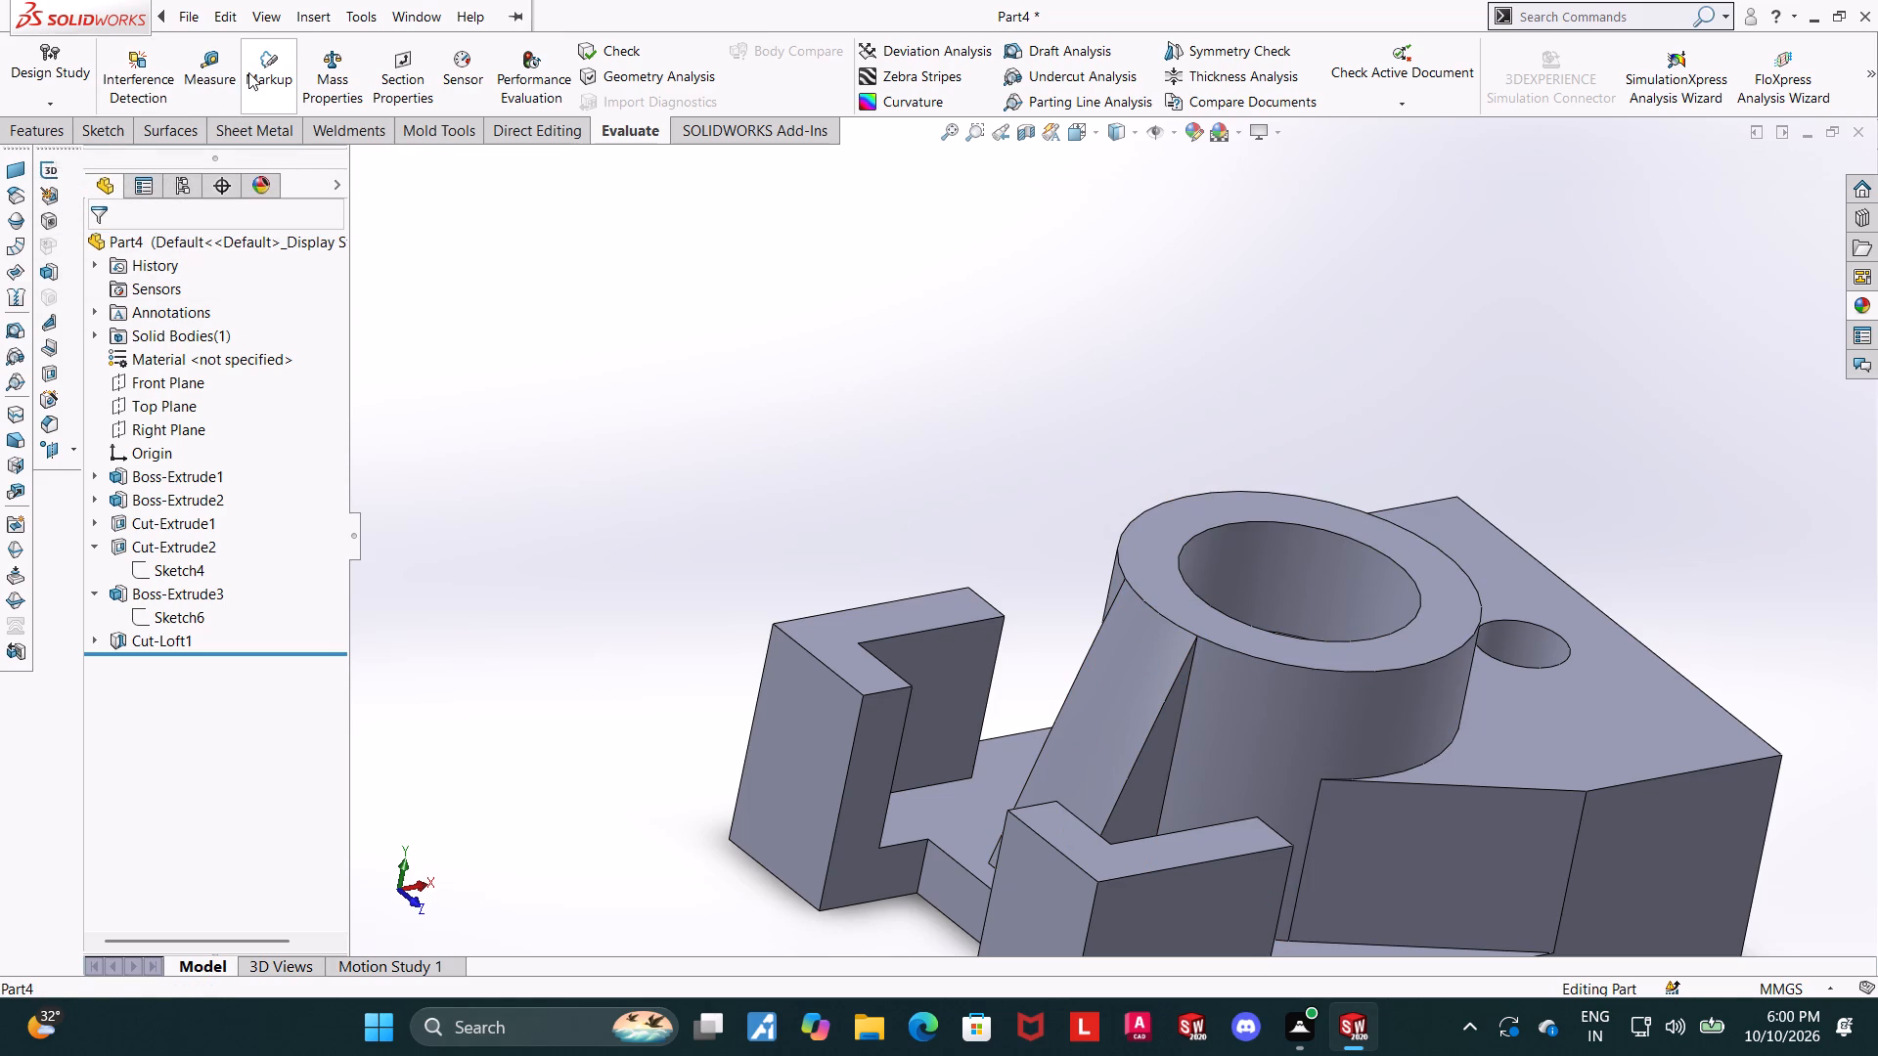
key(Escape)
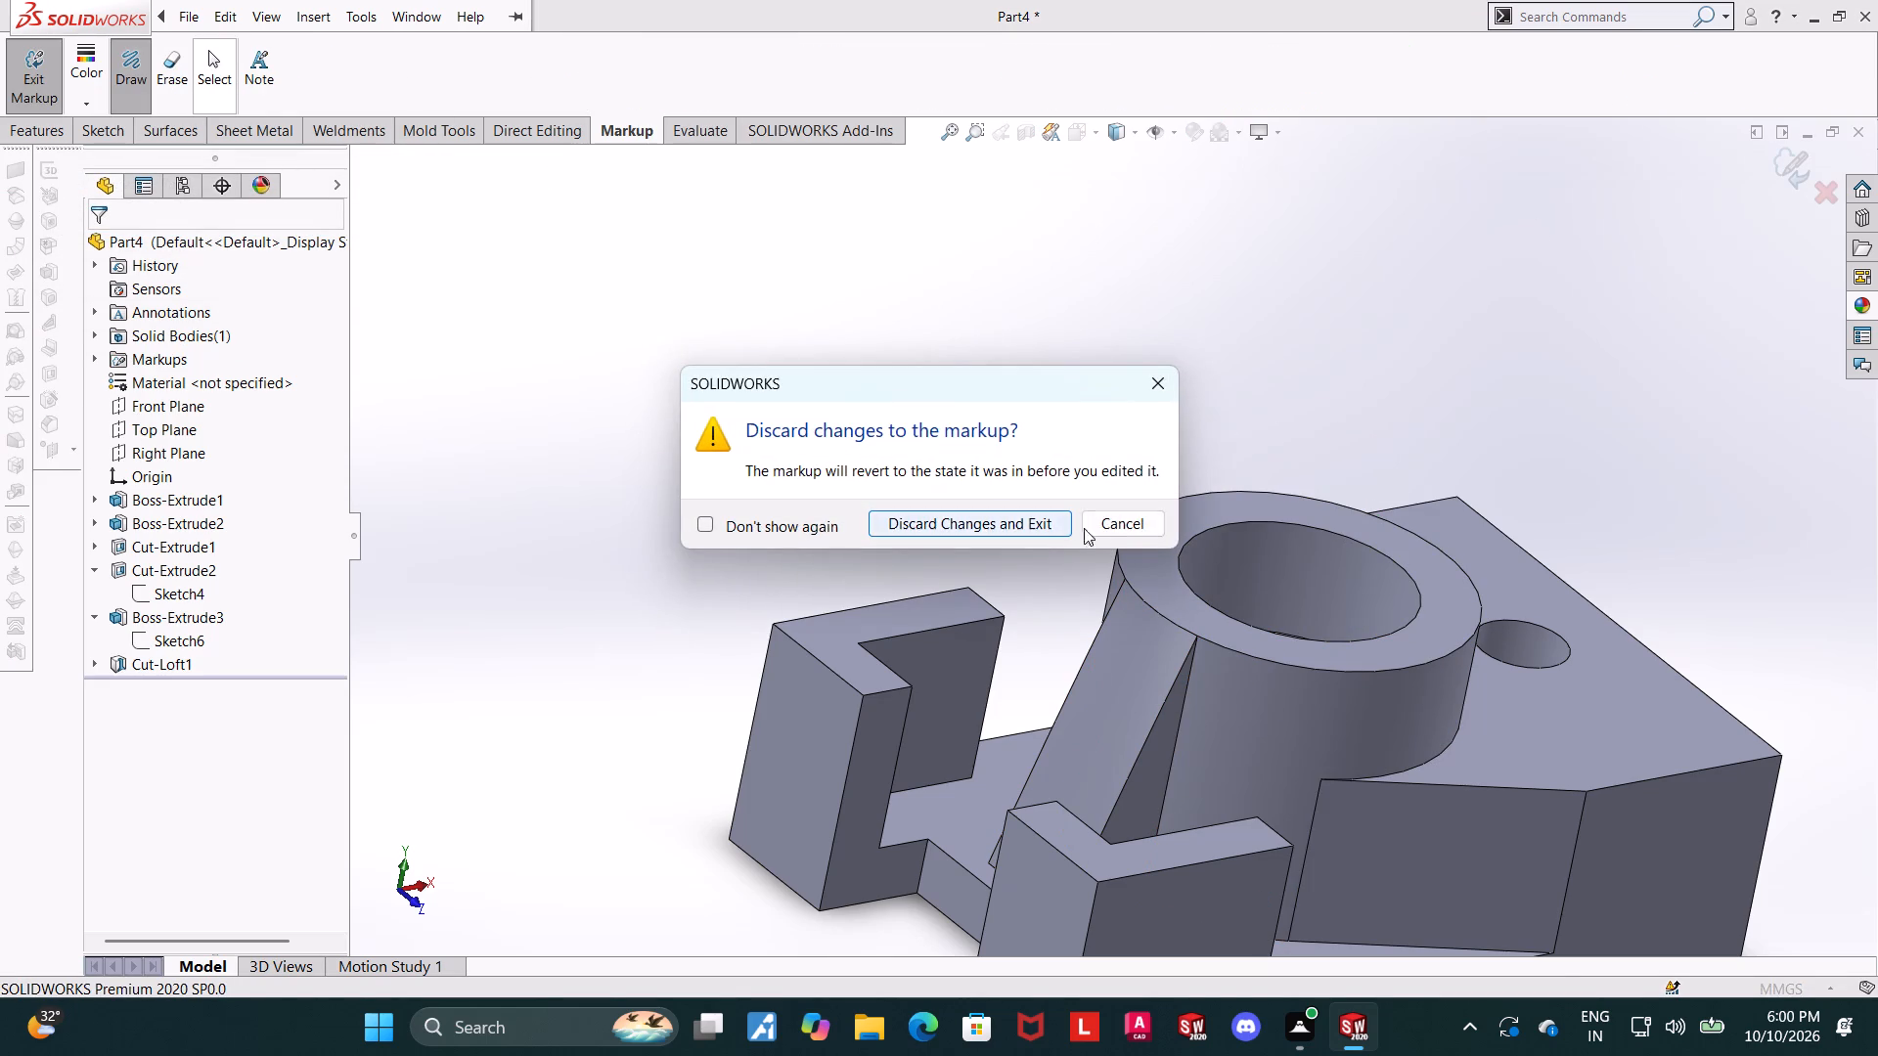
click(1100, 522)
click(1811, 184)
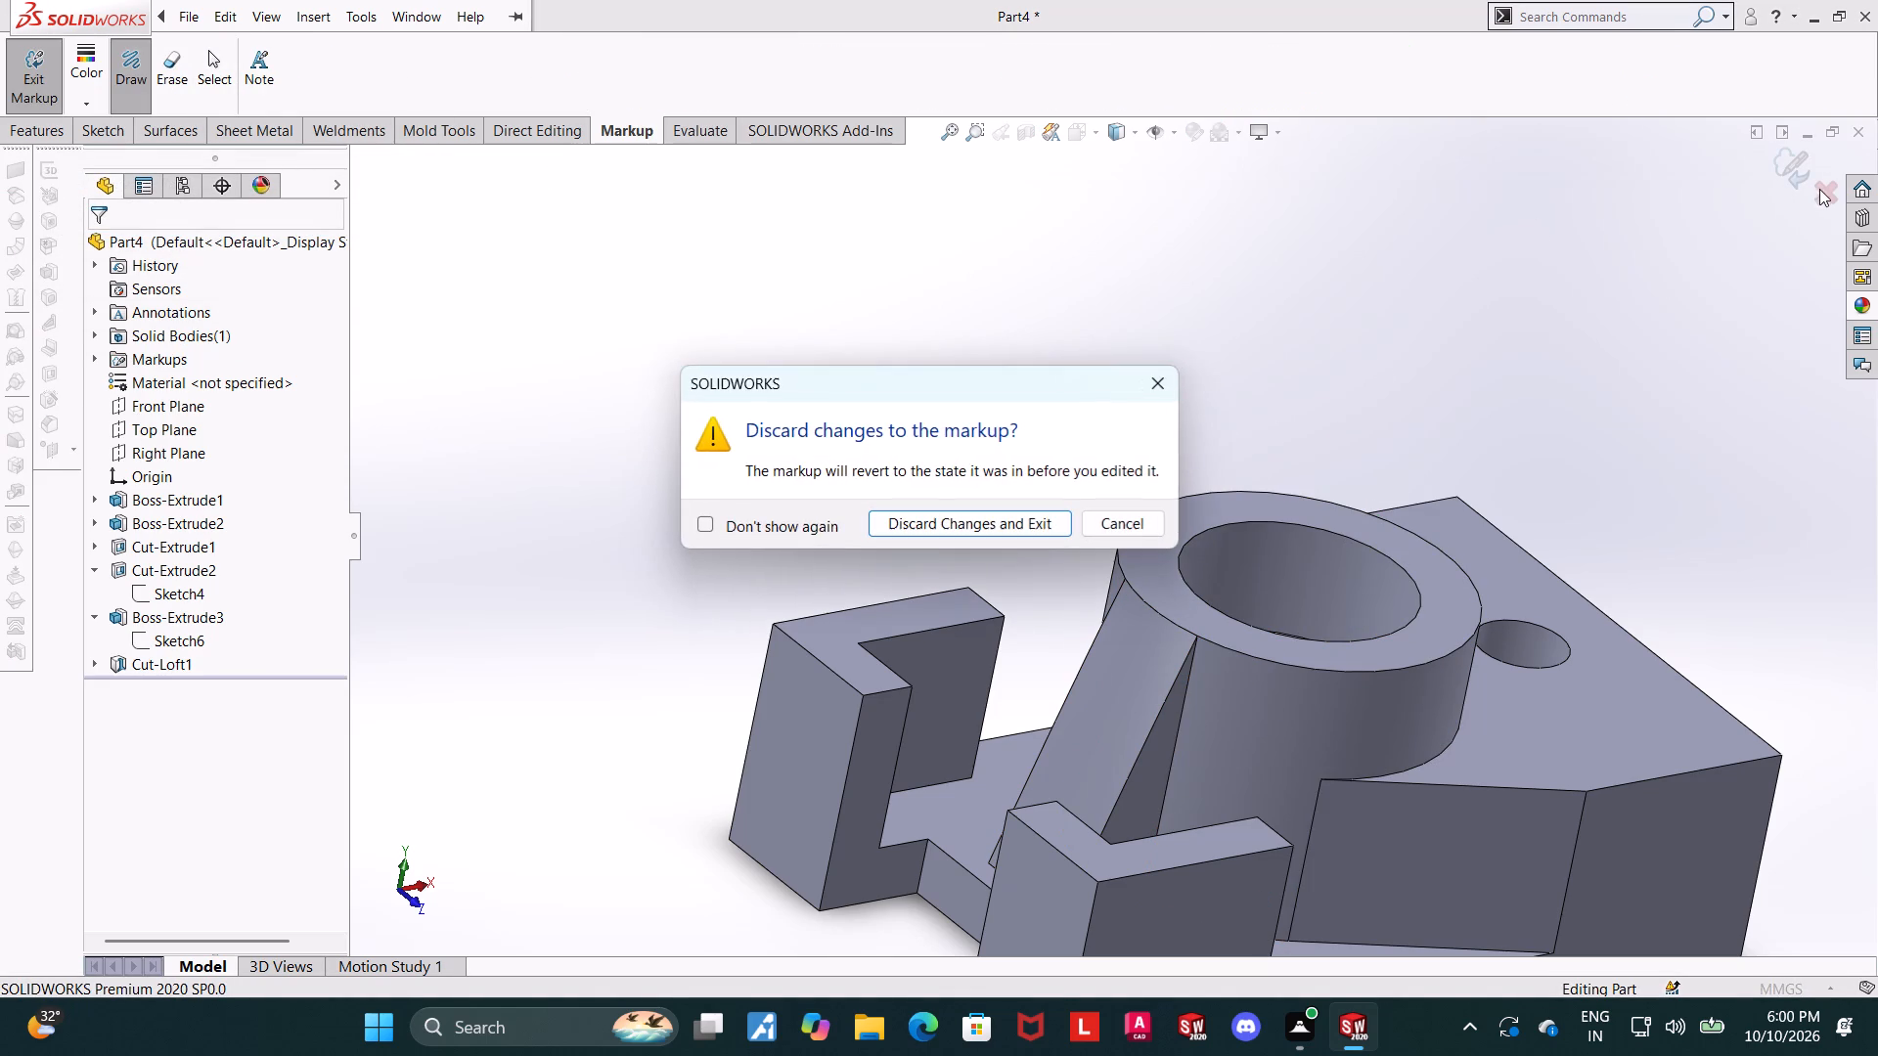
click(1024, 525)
Measure the distance between the notch's inner top edge and the sloped support's foot edge.
scroll(1638, 605, up, 1)
middle_drag(1636, 601, 1578, 574)
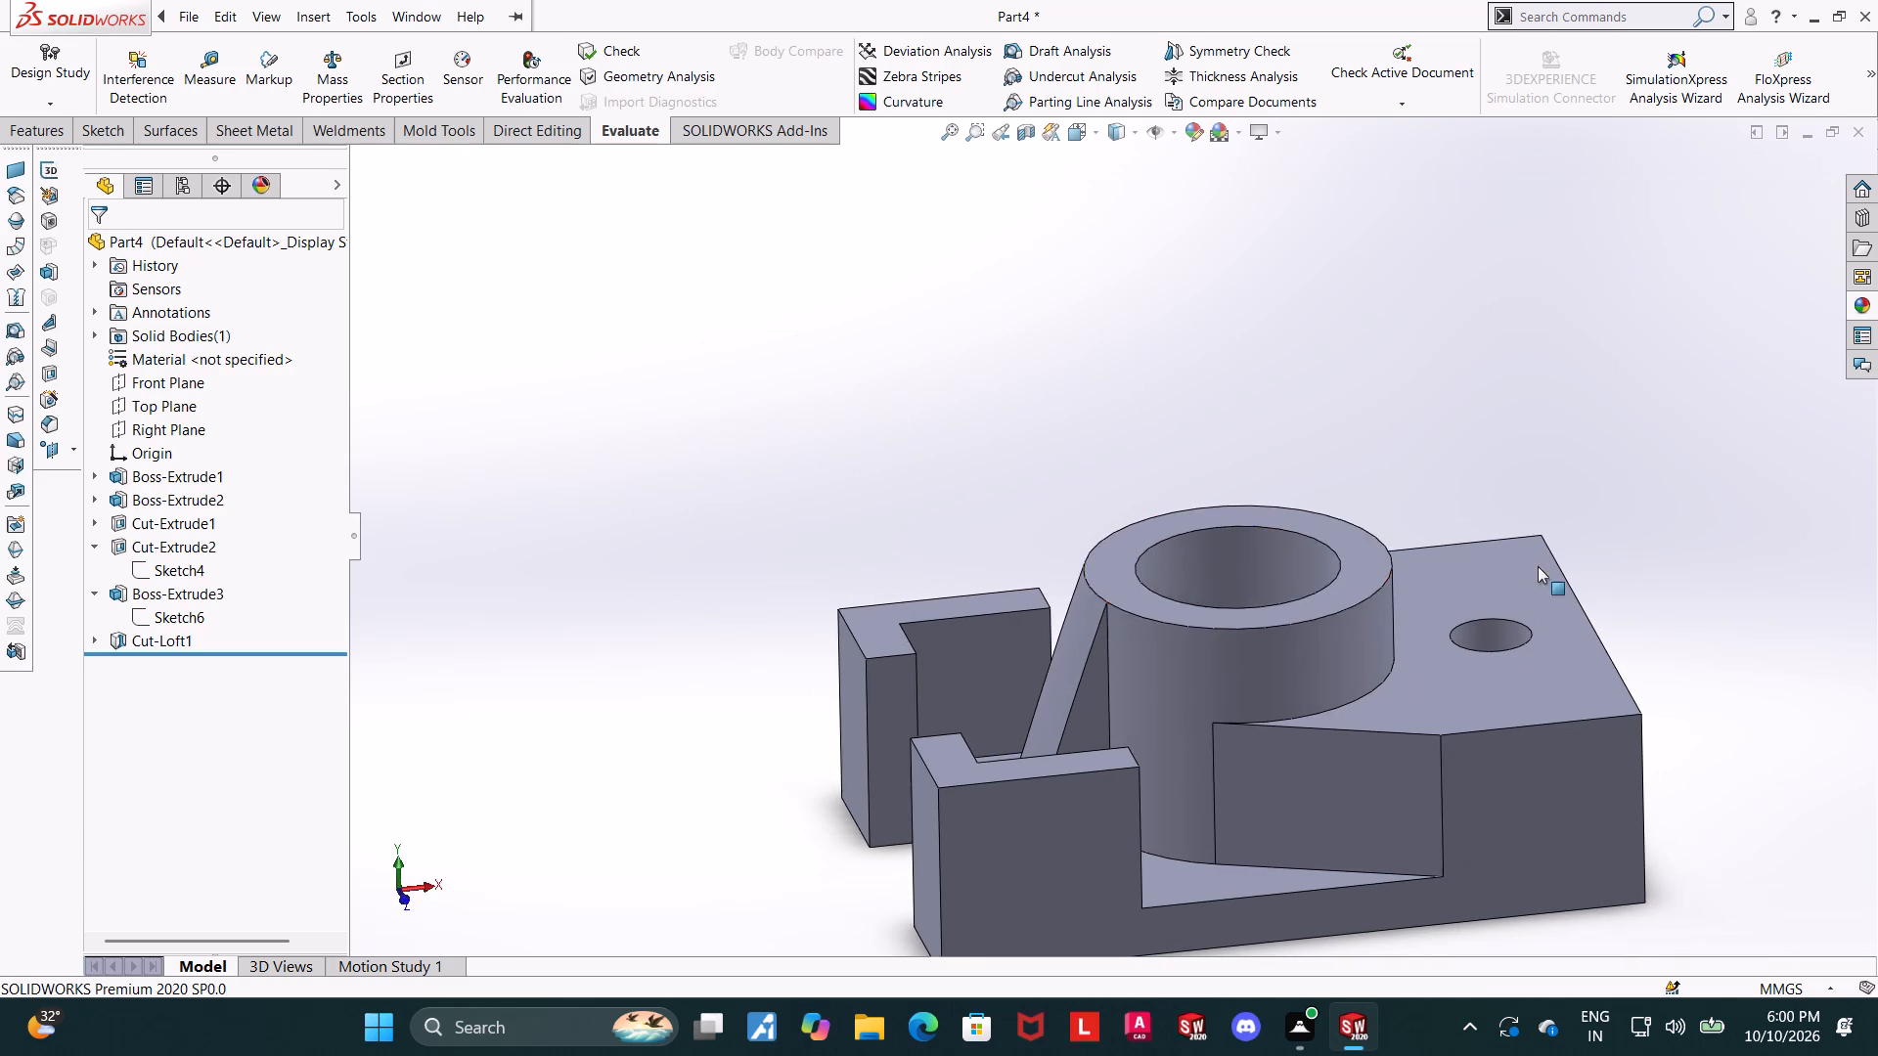
click(222, 77)
scroll(1367, 811, up, 3)
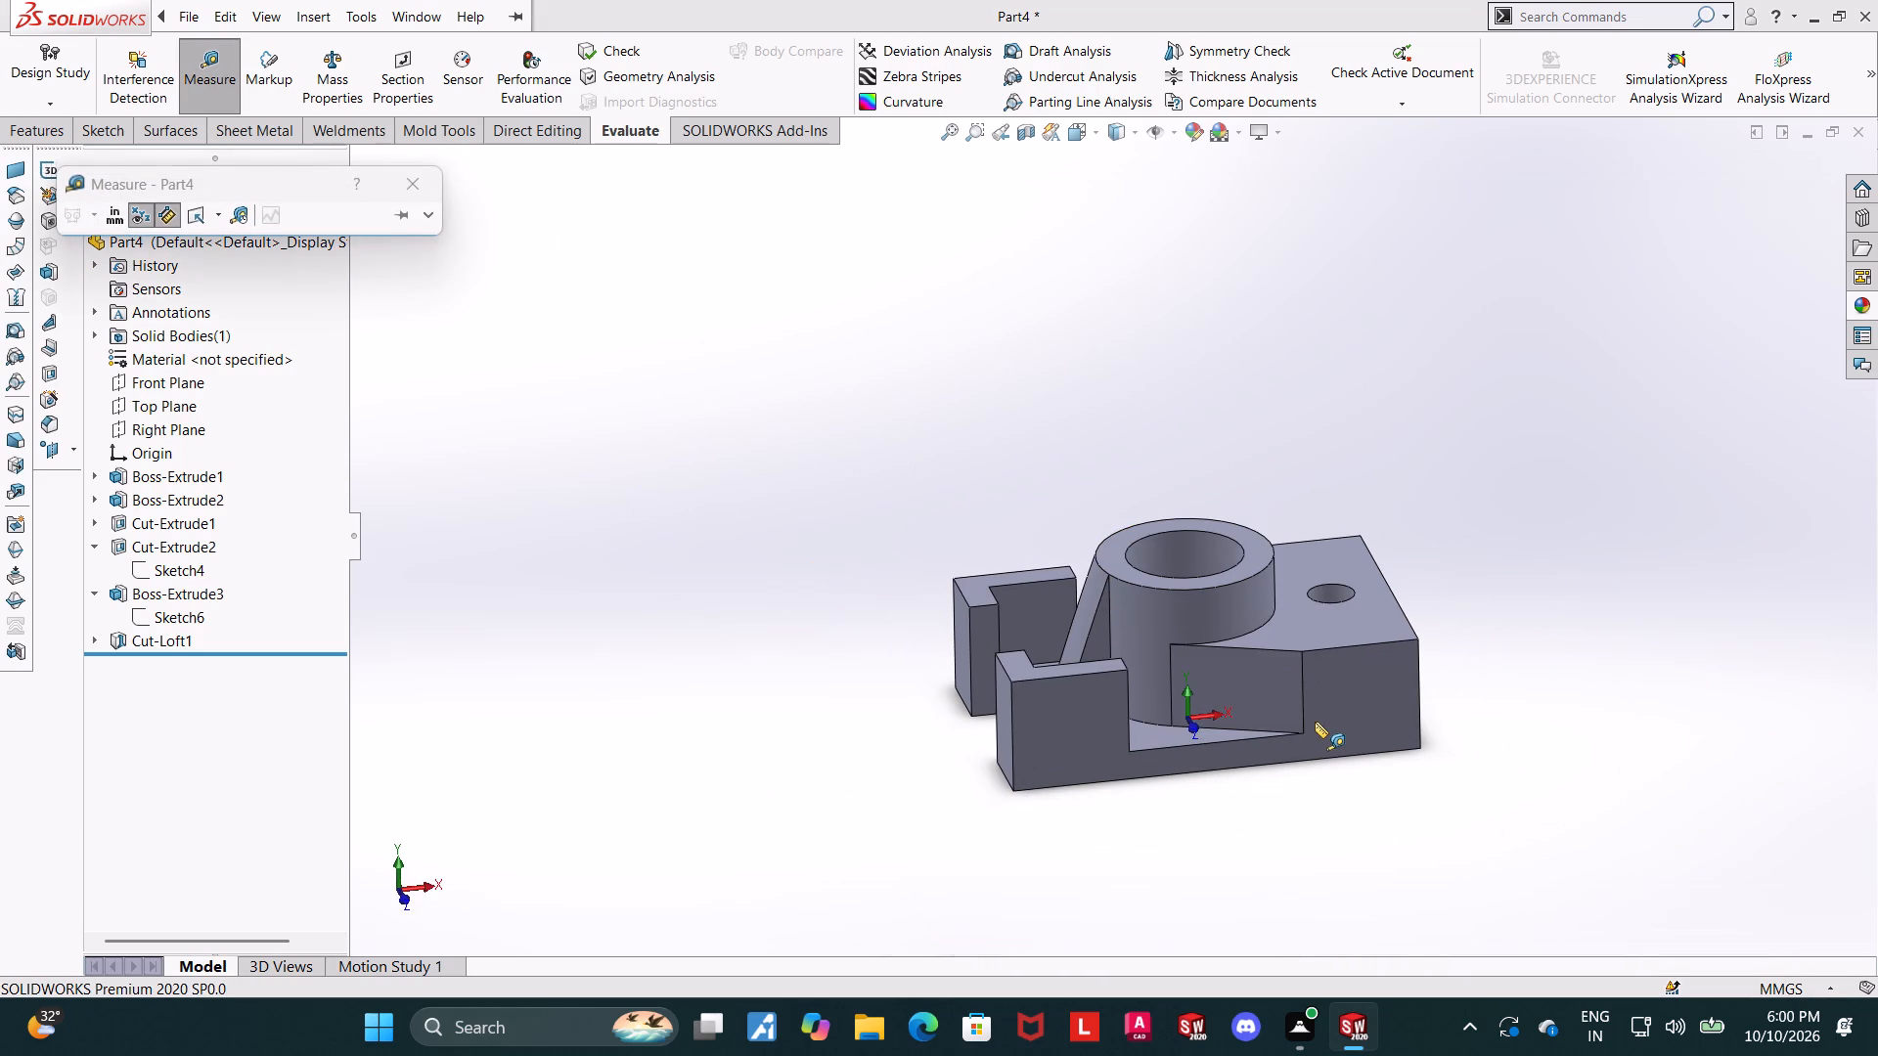
scroll(1068, 609, down, 5)
middle_drag(1139, 703, 1199, 843)
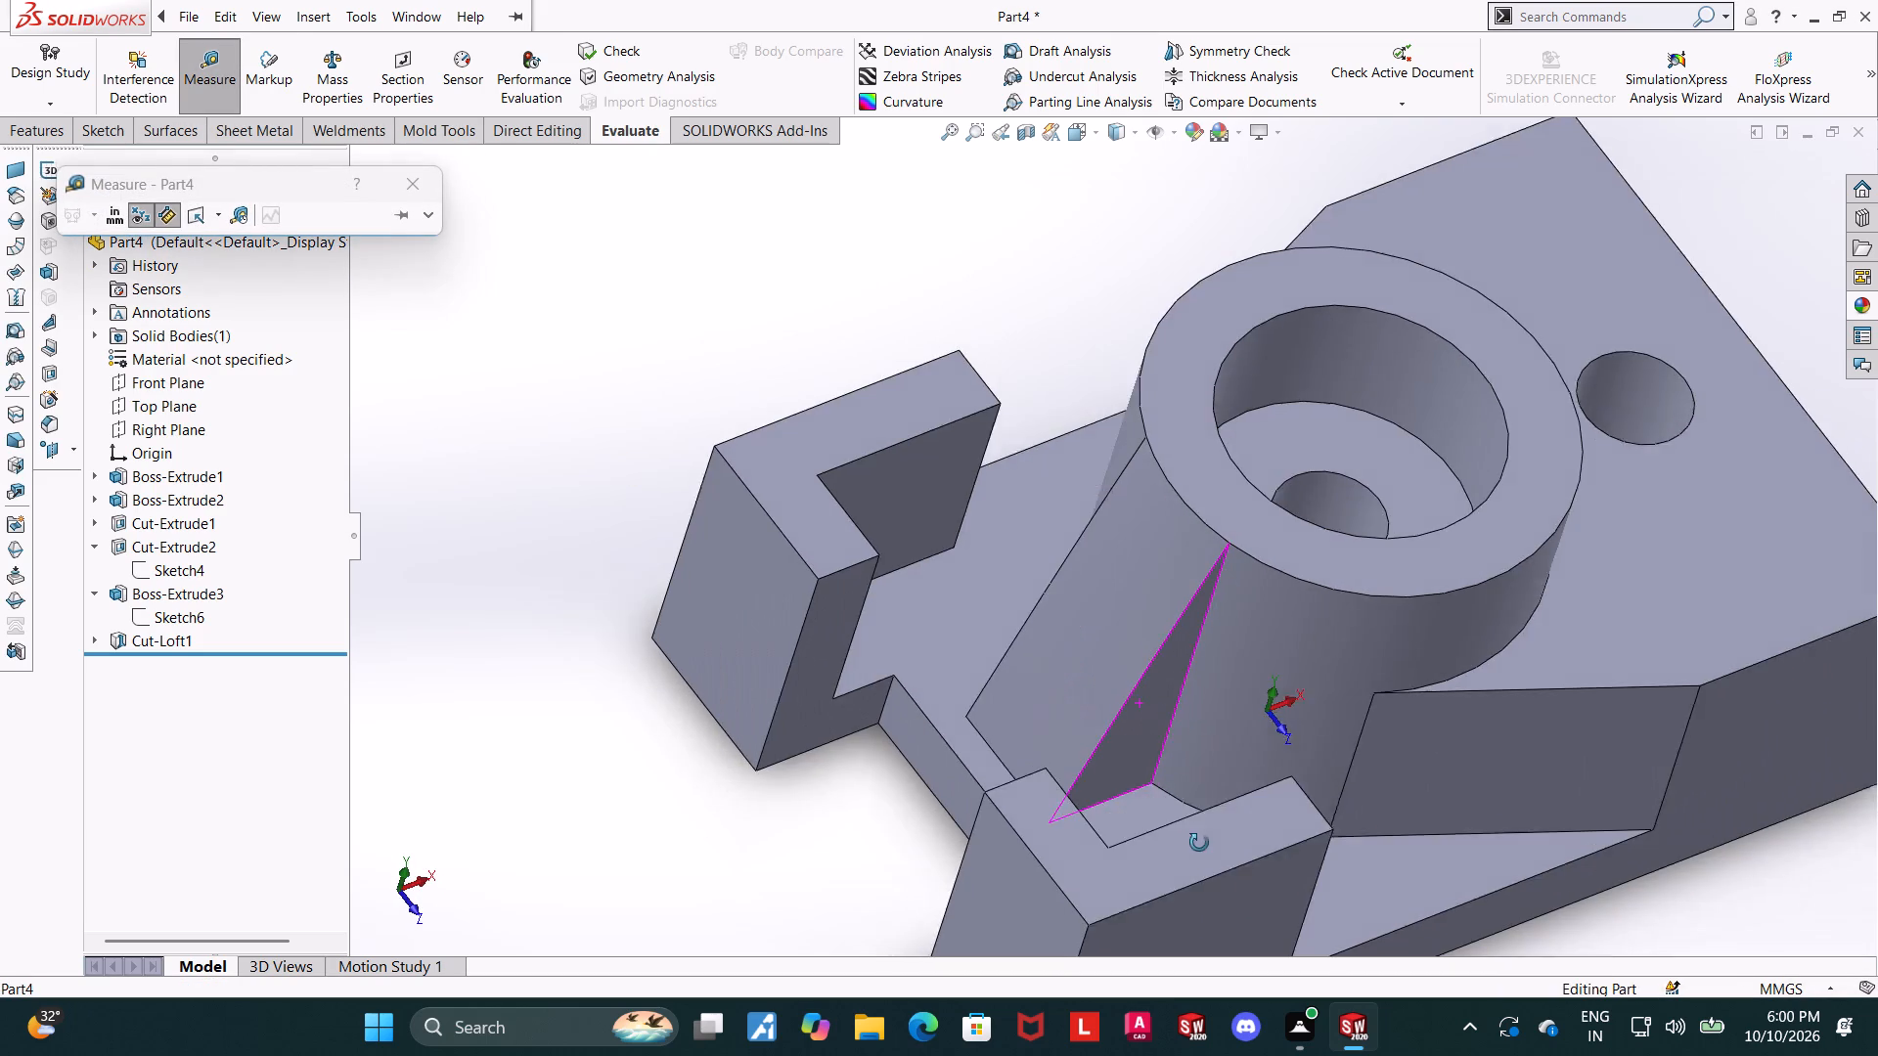
middle_drag(1199, 843, 1199, 841)
scroll(1185, 809, up, 1)
scroll(988, 755, down, 5)
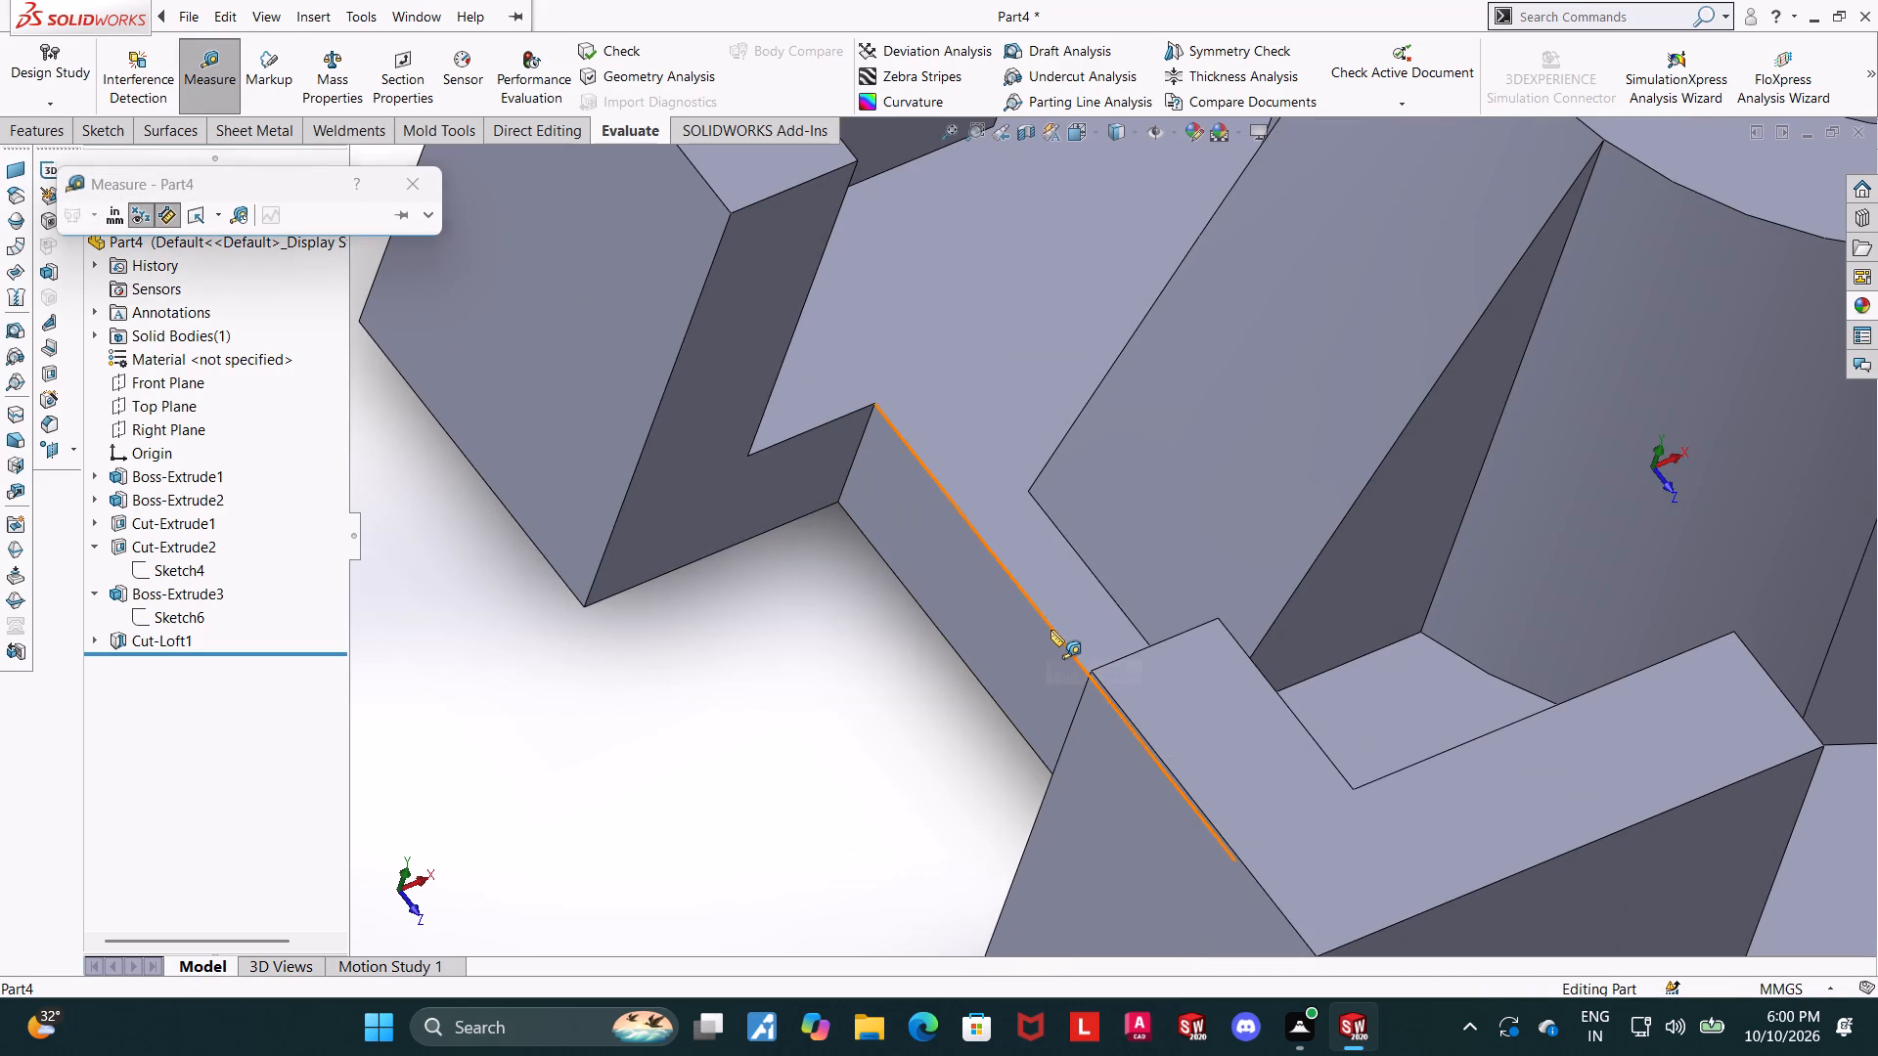
click(1051, 630)
click(1094, 574)
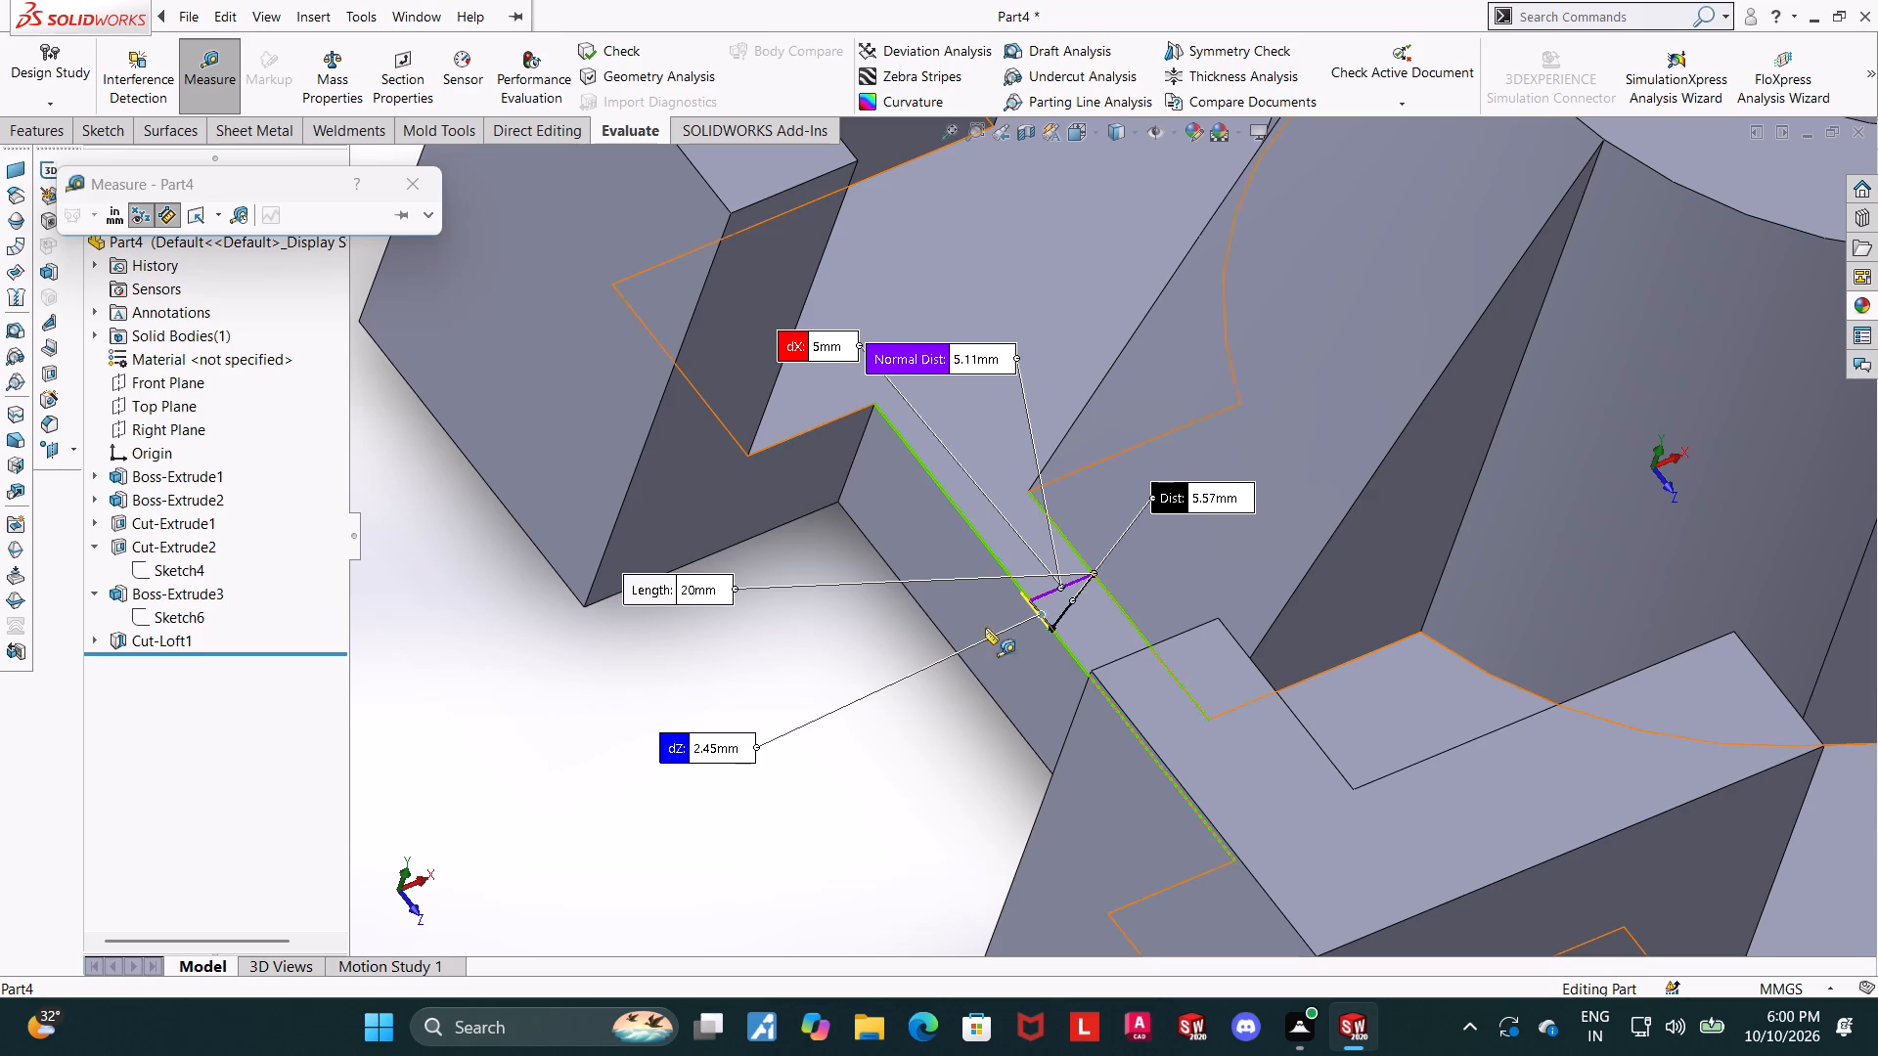
scroll(794, 336, up, 2)
key(Escape)
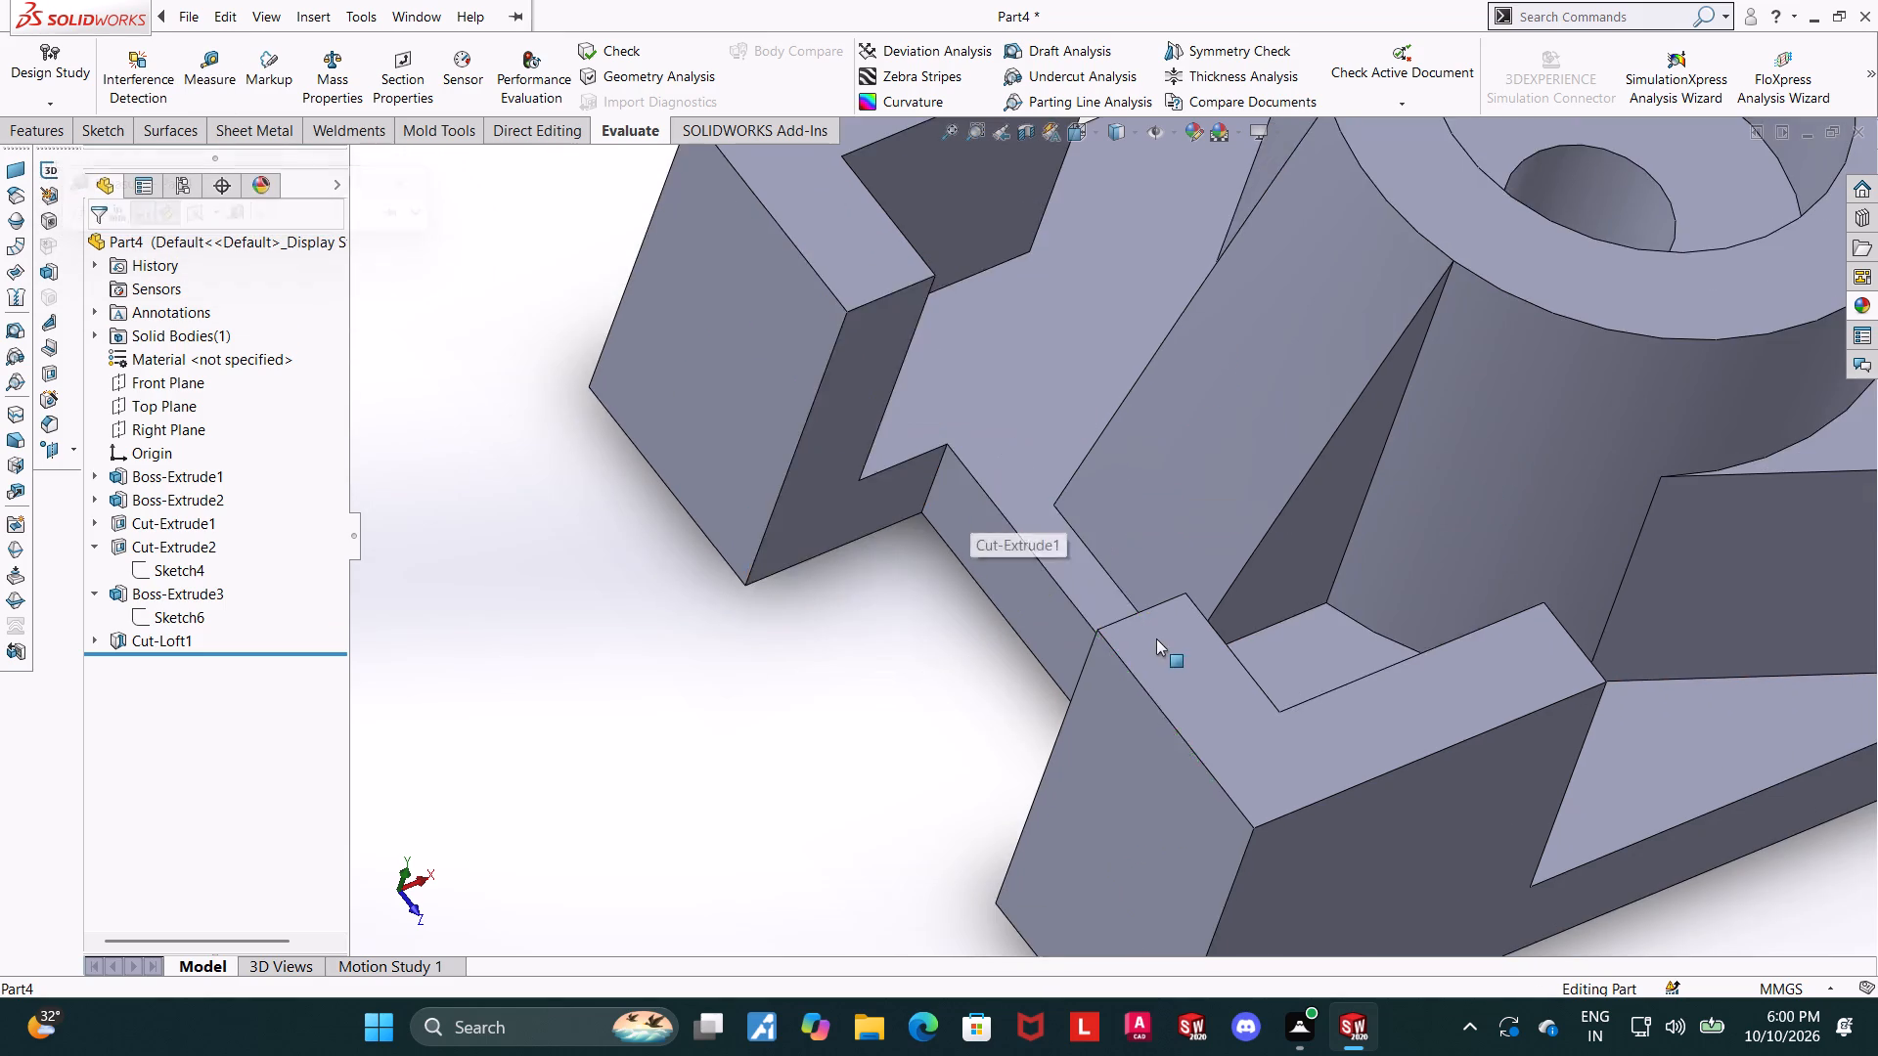
Measure the ring boss's outer cylindrical face.
scroll(1157, 638, up, 5)
scroll(1683, 480, up, 3)
scroll(1618, 455, down, 3)
middle_drag(1501, 519, 1484, 406)
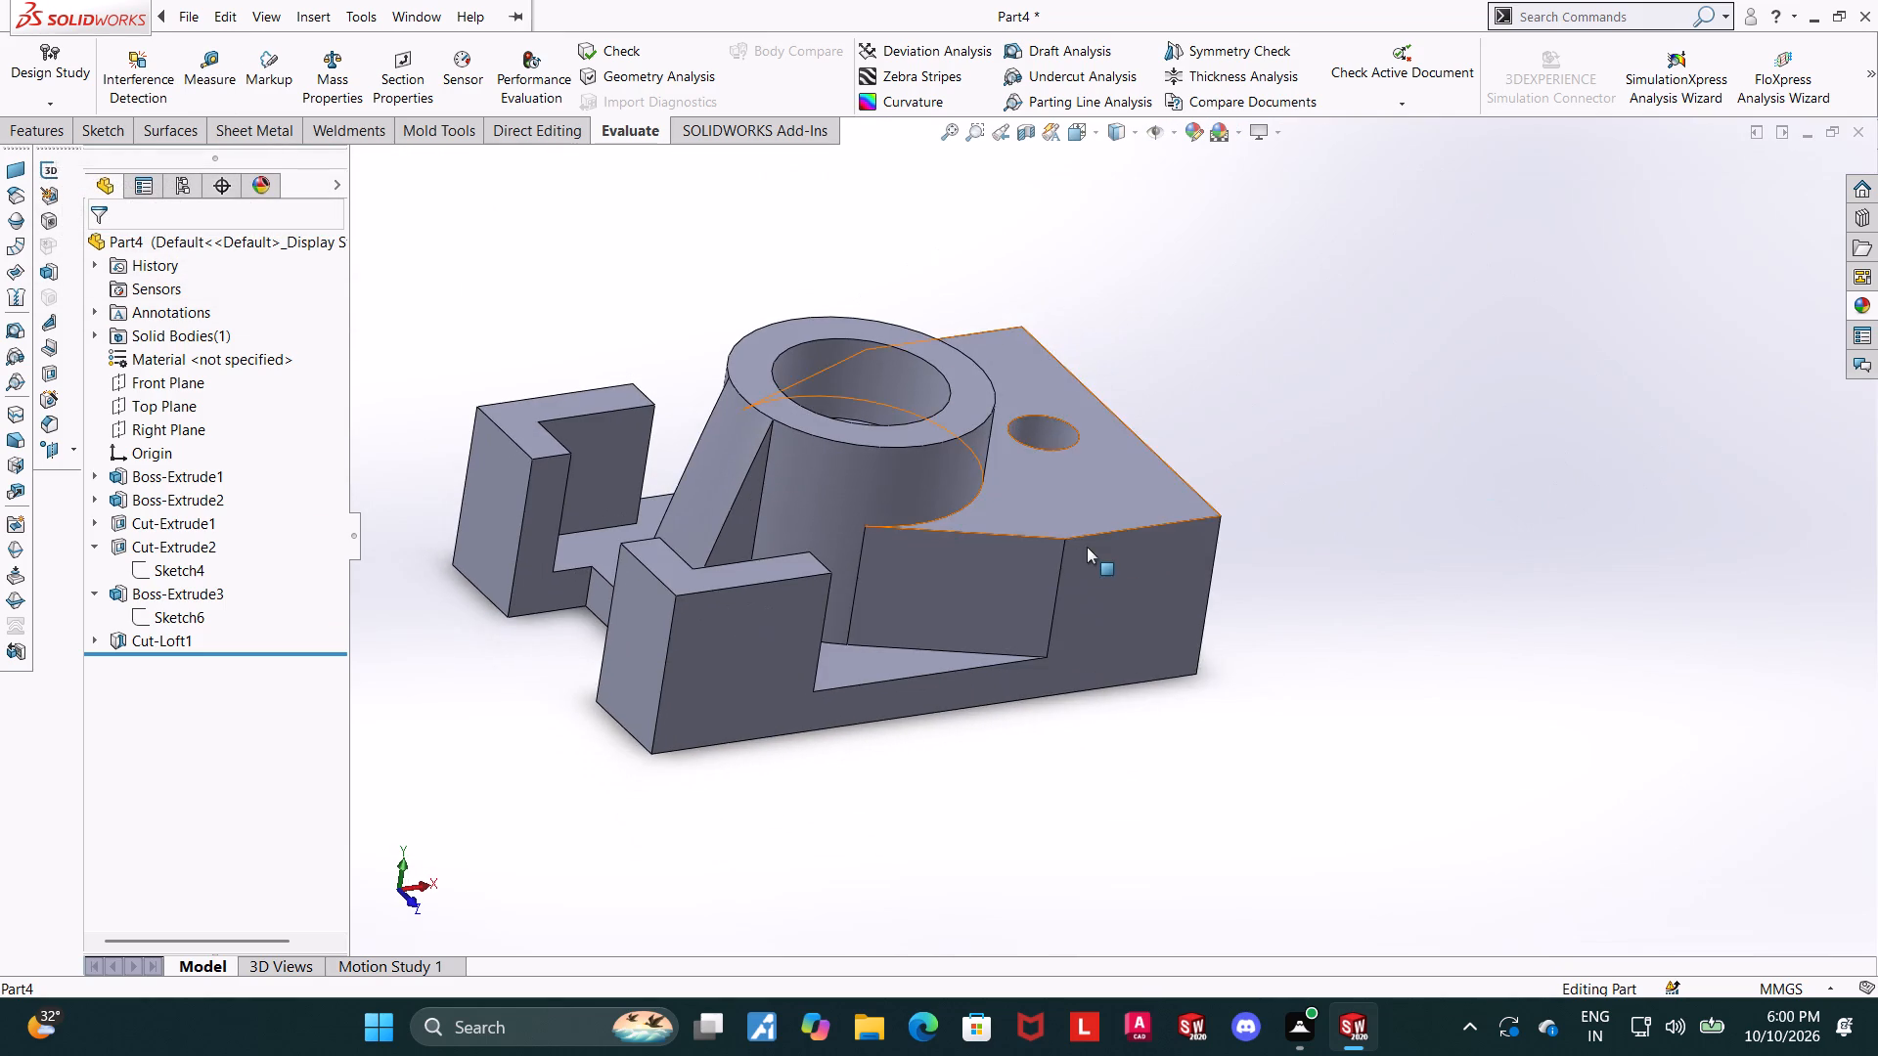
scroll(1117, 276, down, 2)
click(203, 53)
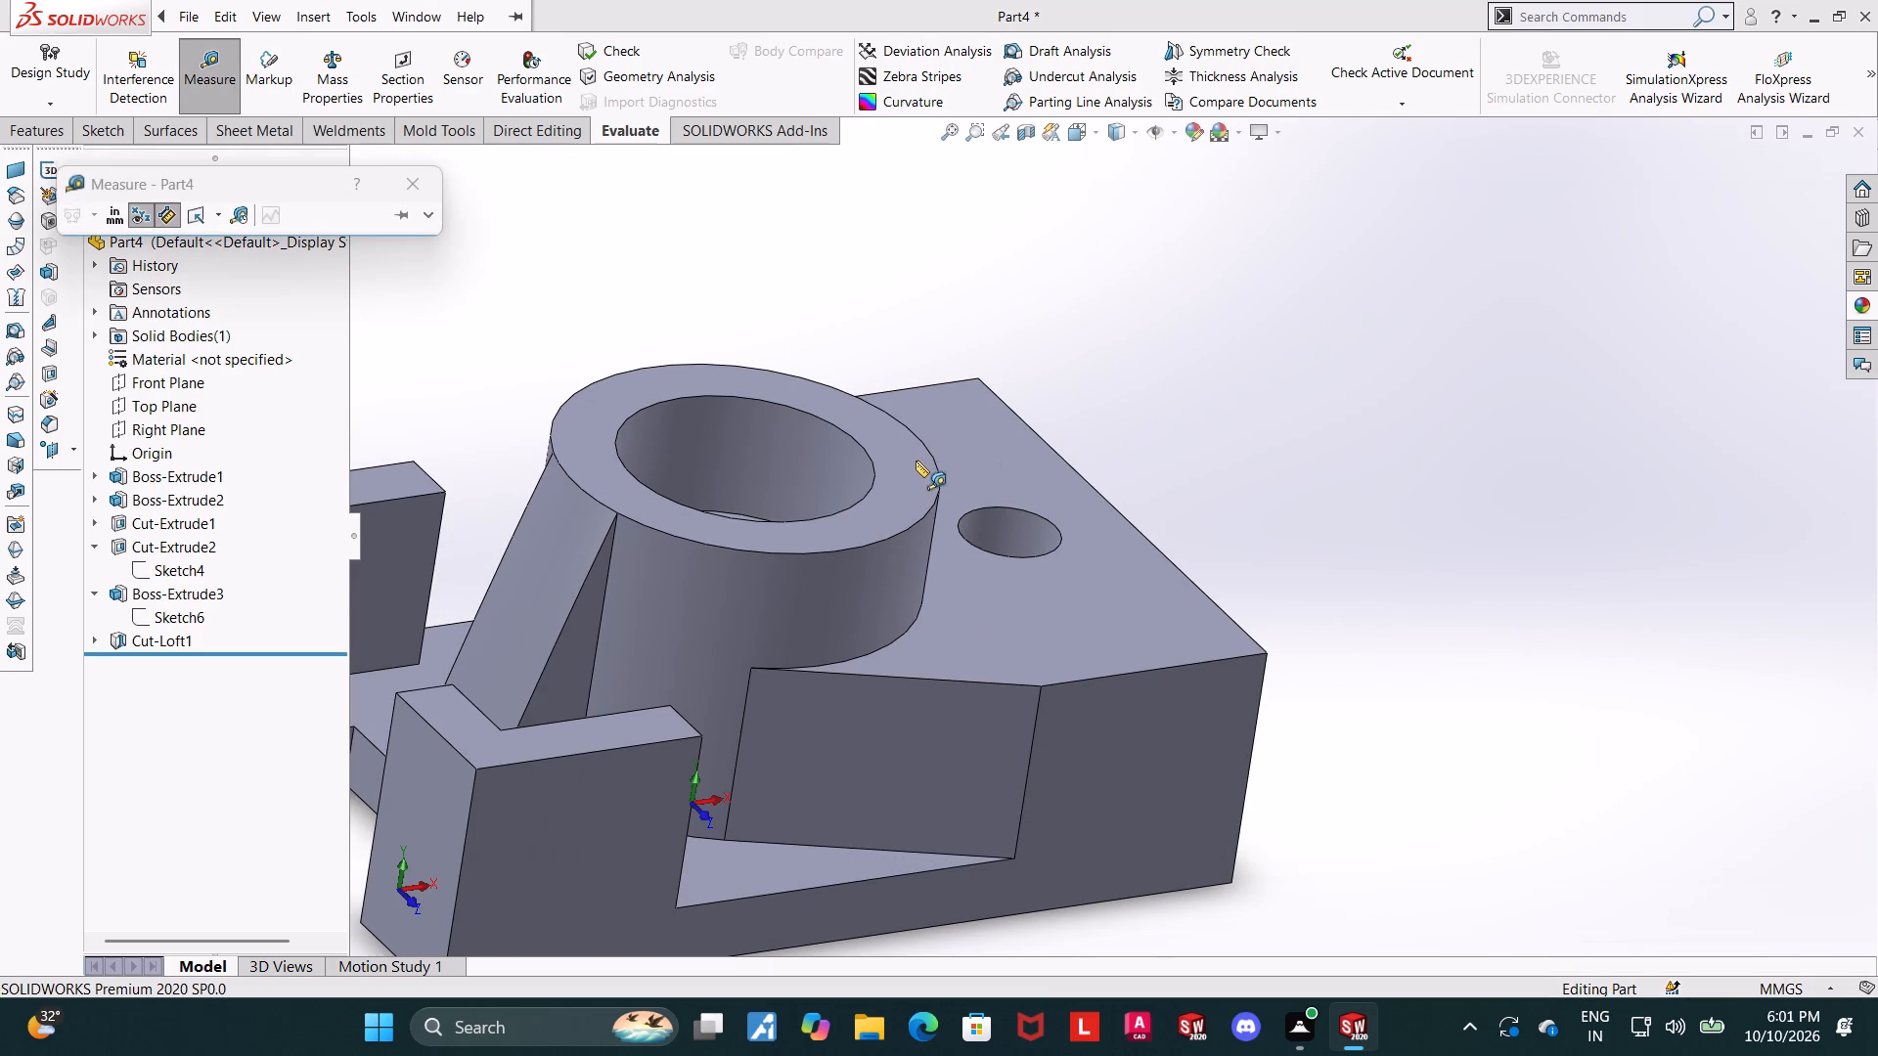
middle_drag(937, 452, 872, 481)
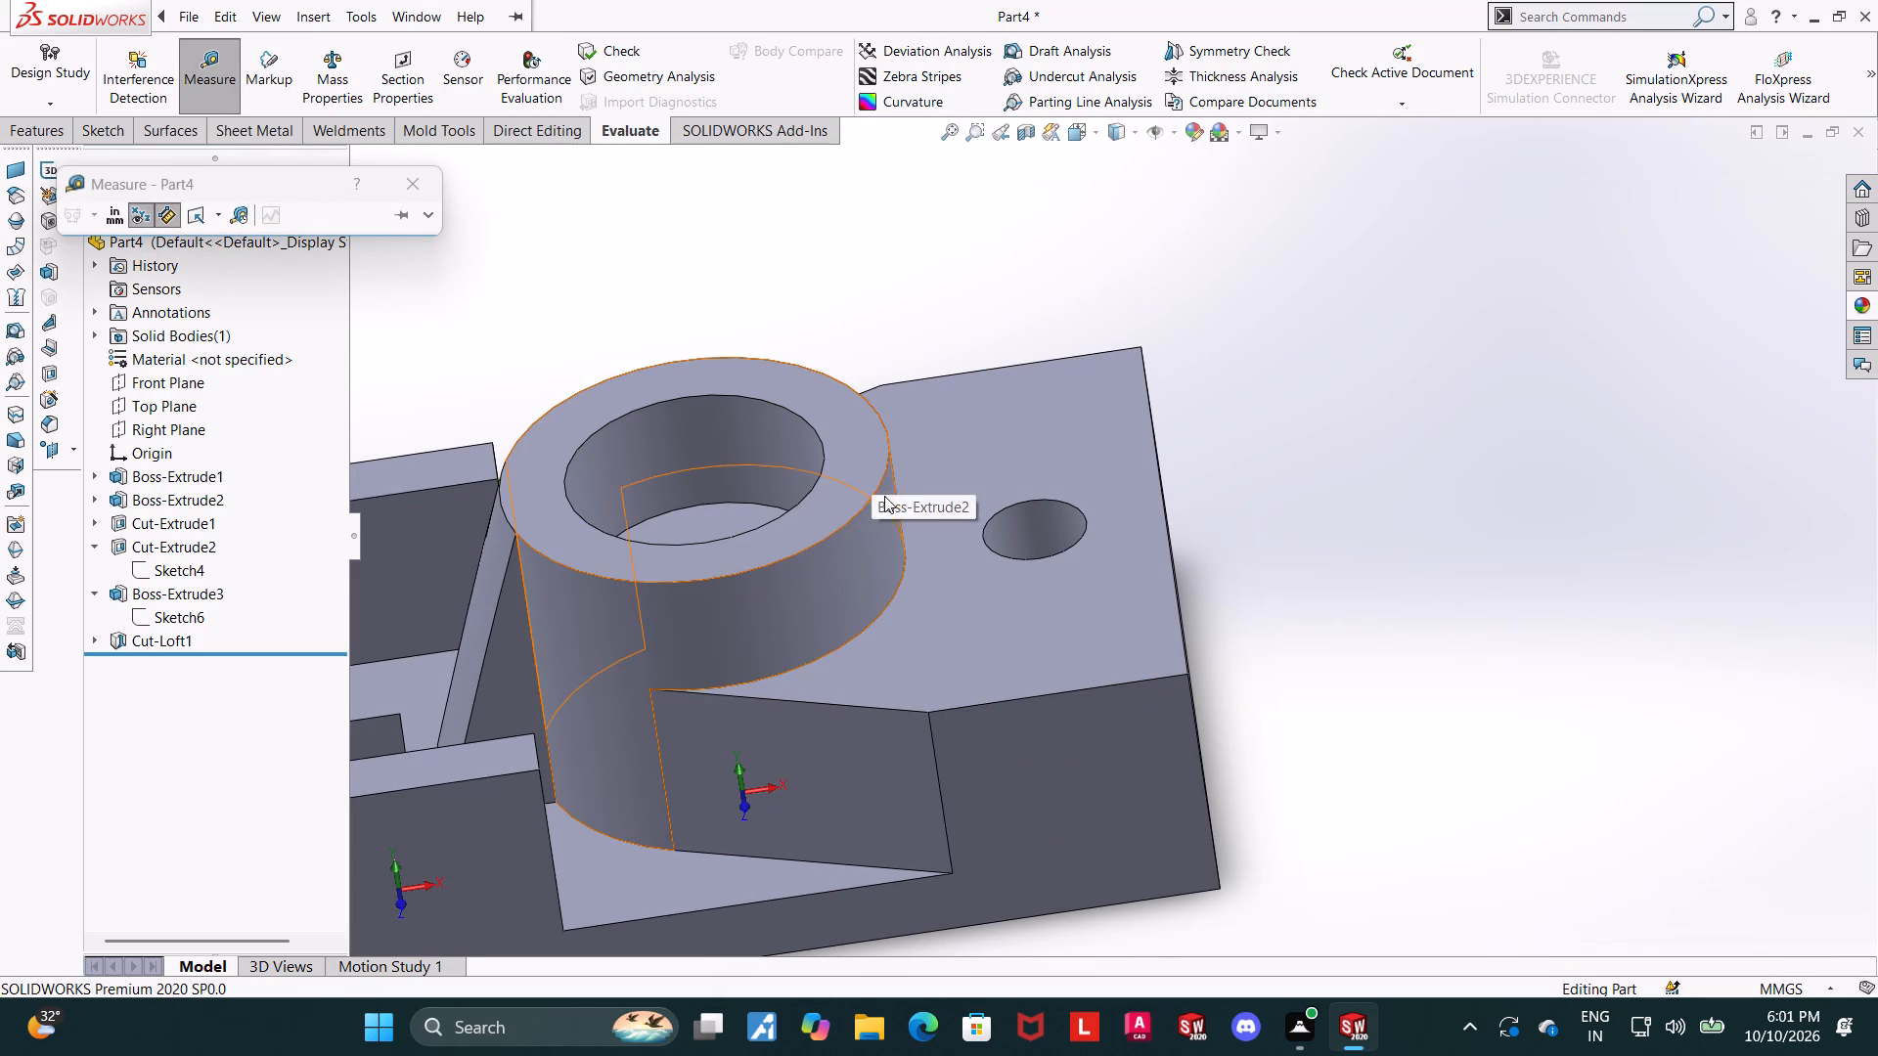
click(881, 517)
click(819, 585)
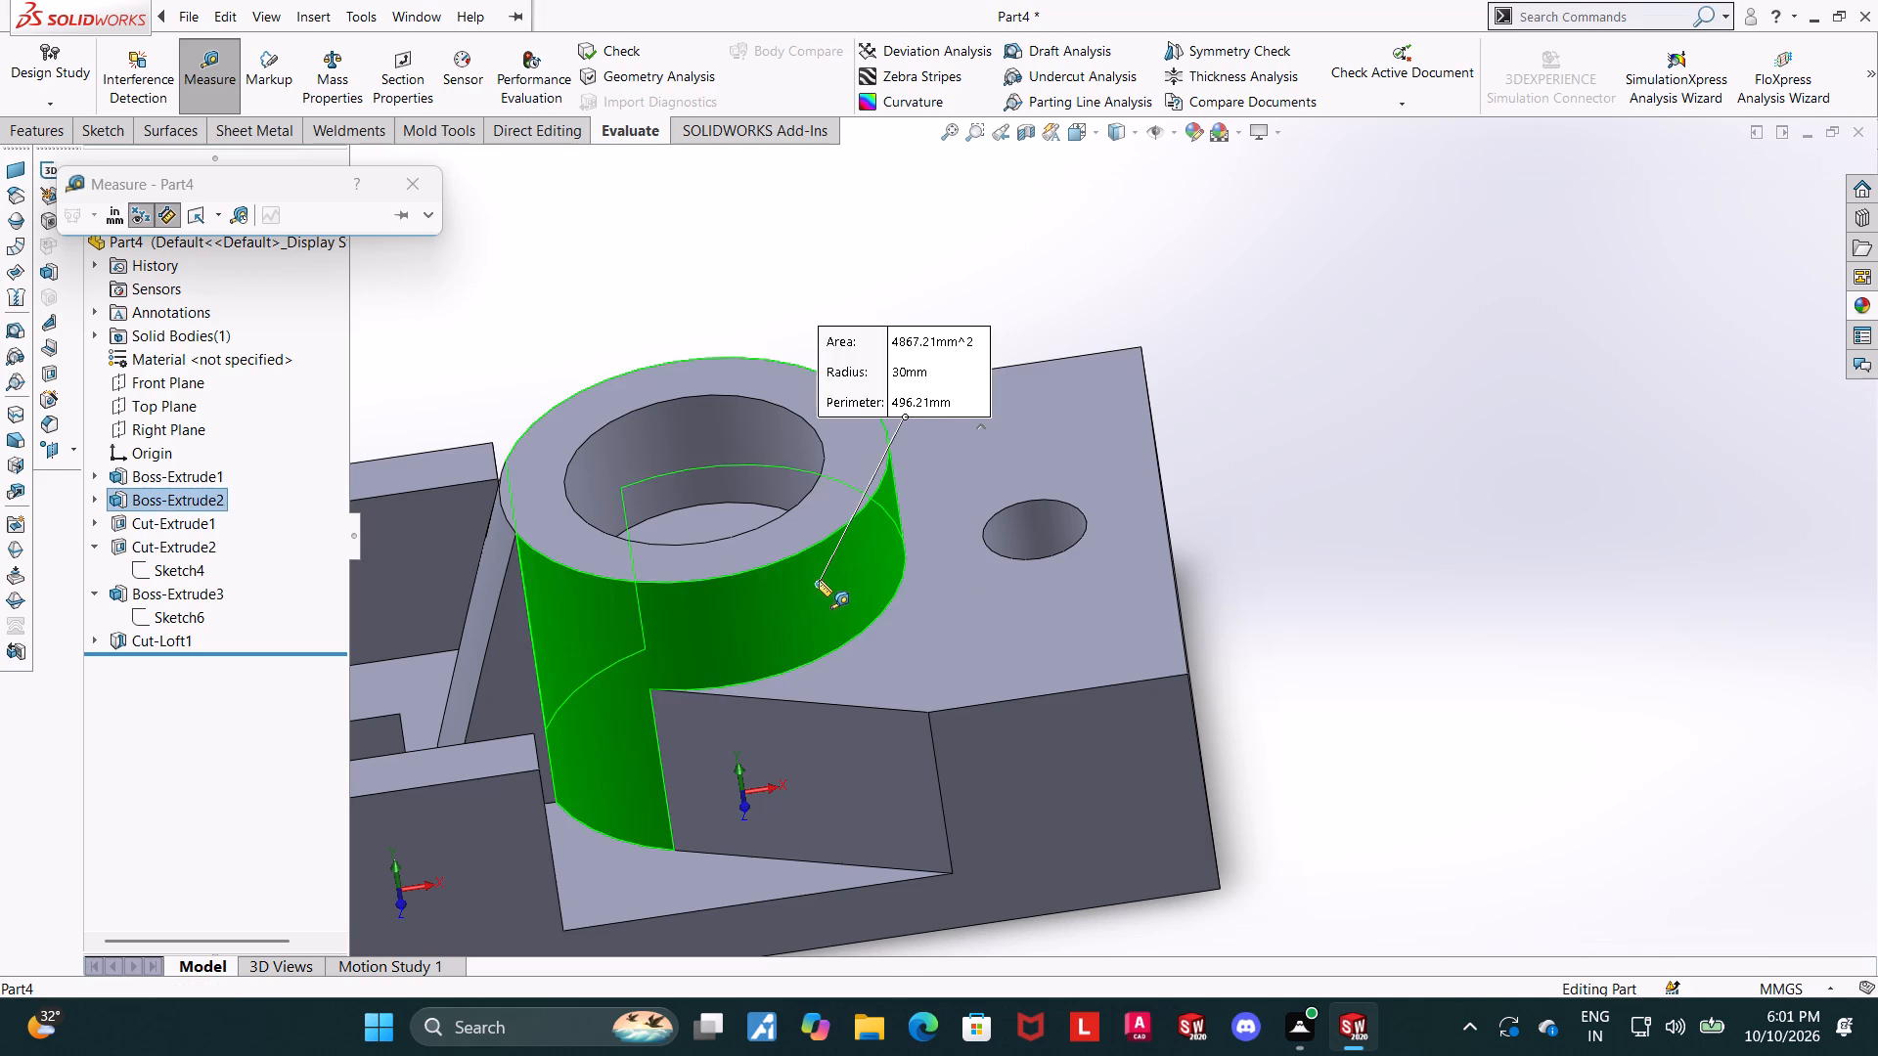
key(Escape)
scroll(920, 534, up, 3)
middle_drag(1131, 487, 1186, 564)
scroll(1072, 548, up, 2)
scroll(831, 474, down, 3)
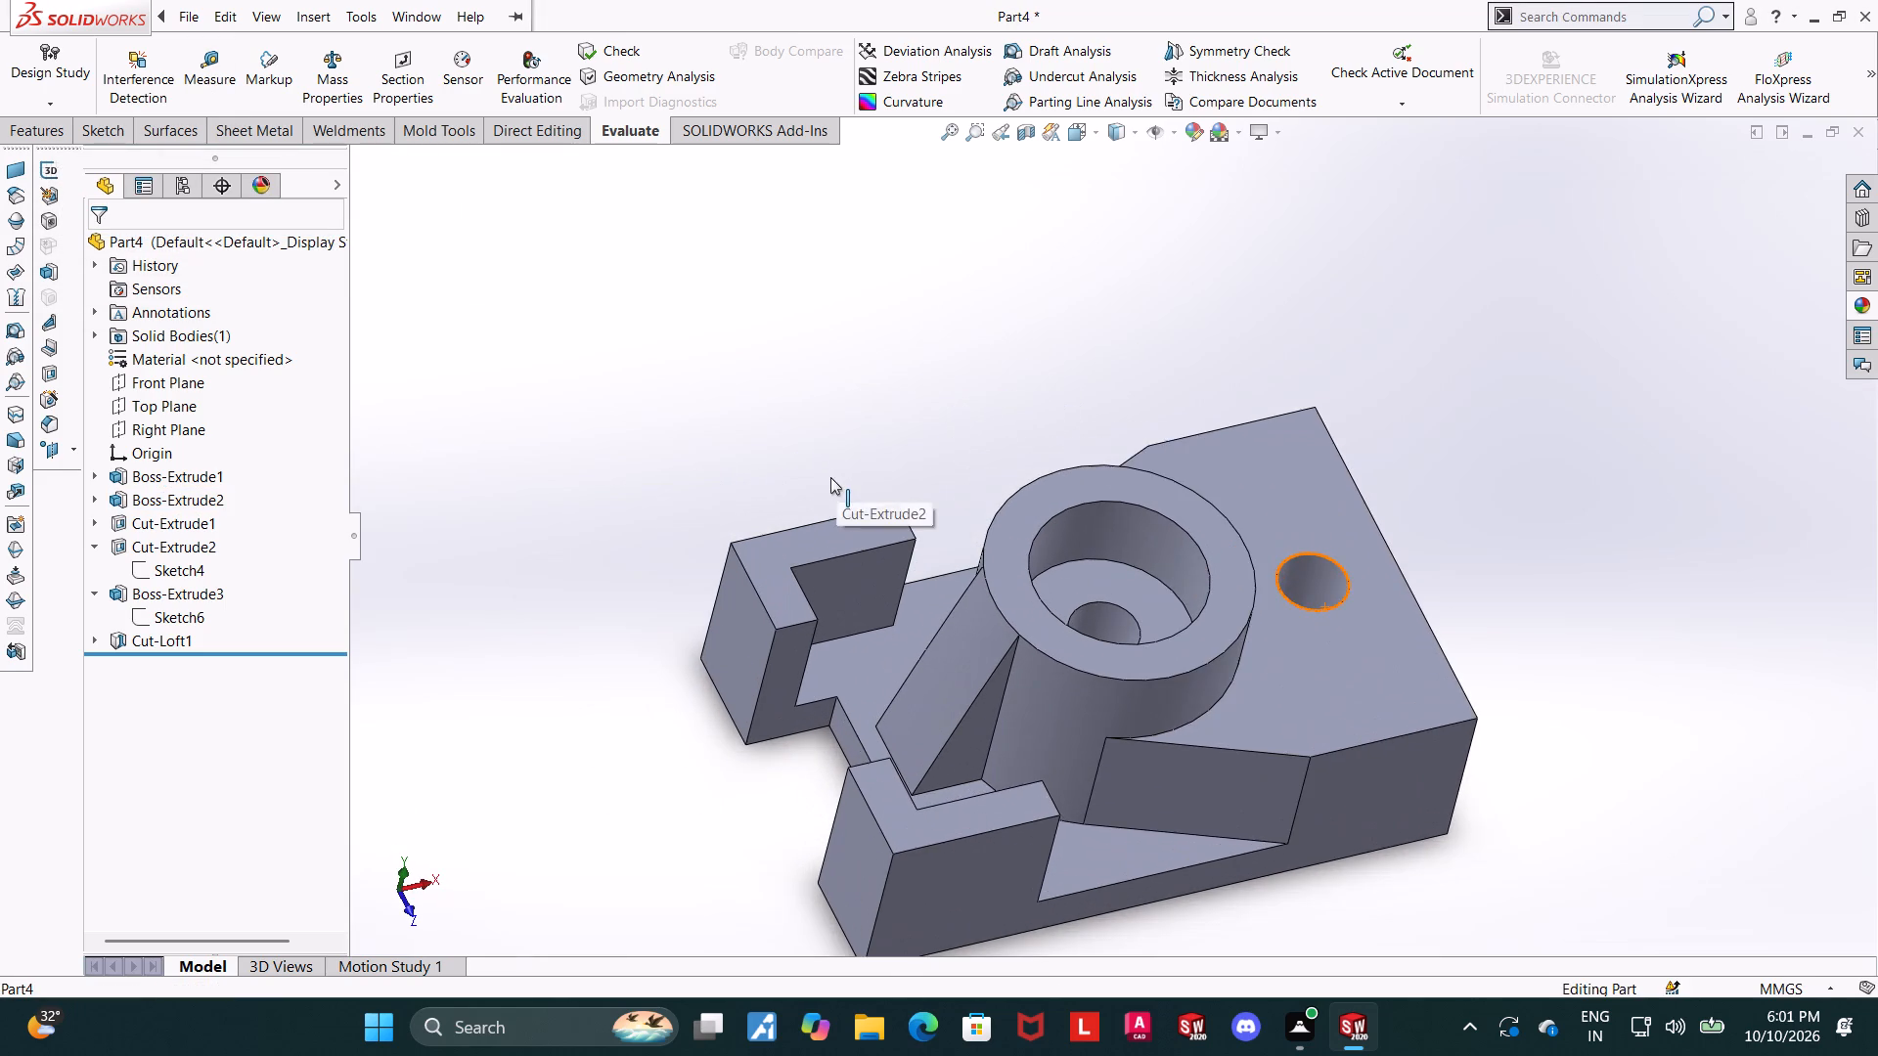
Measure the distance between the floor of the ring boss's bore and the ring's top face.
scroll(1257, 566, down, 3)
click(211, 75)
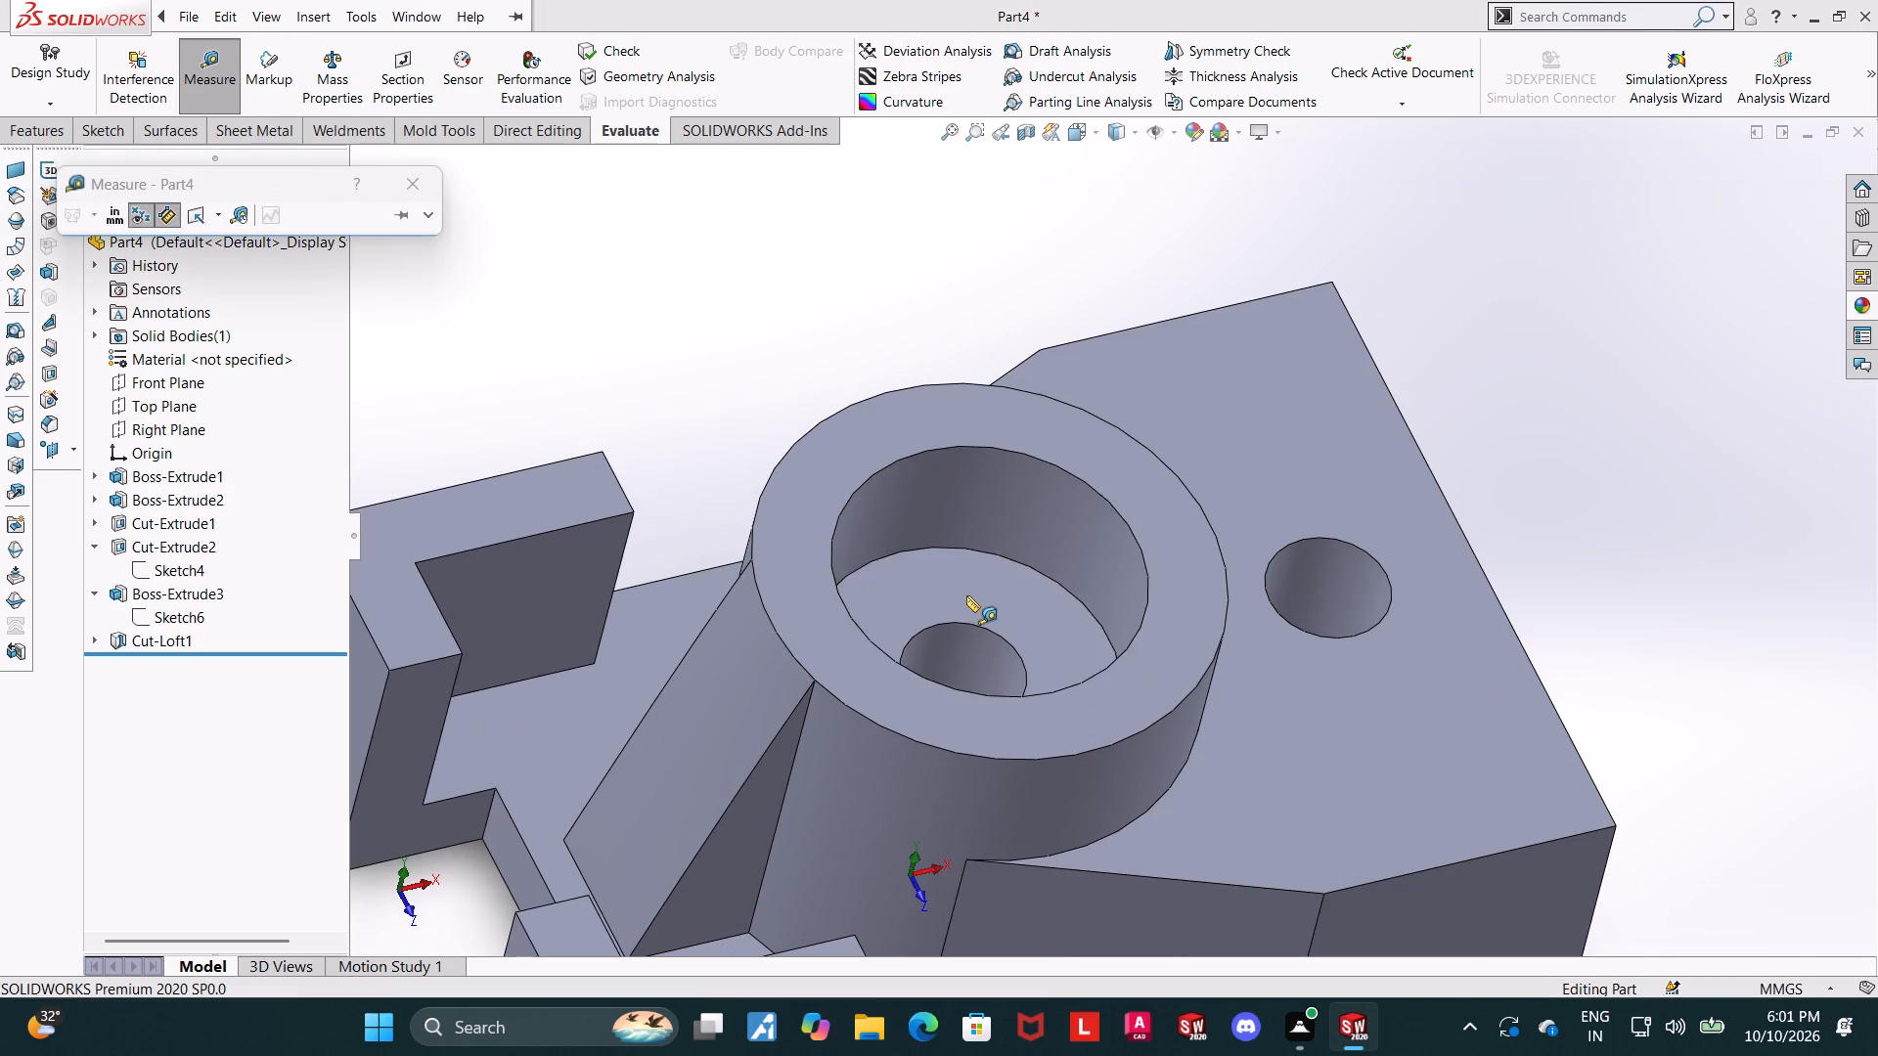
click(966, 595)
click(1109, 458)
scroll(1057, 572, down, 2)
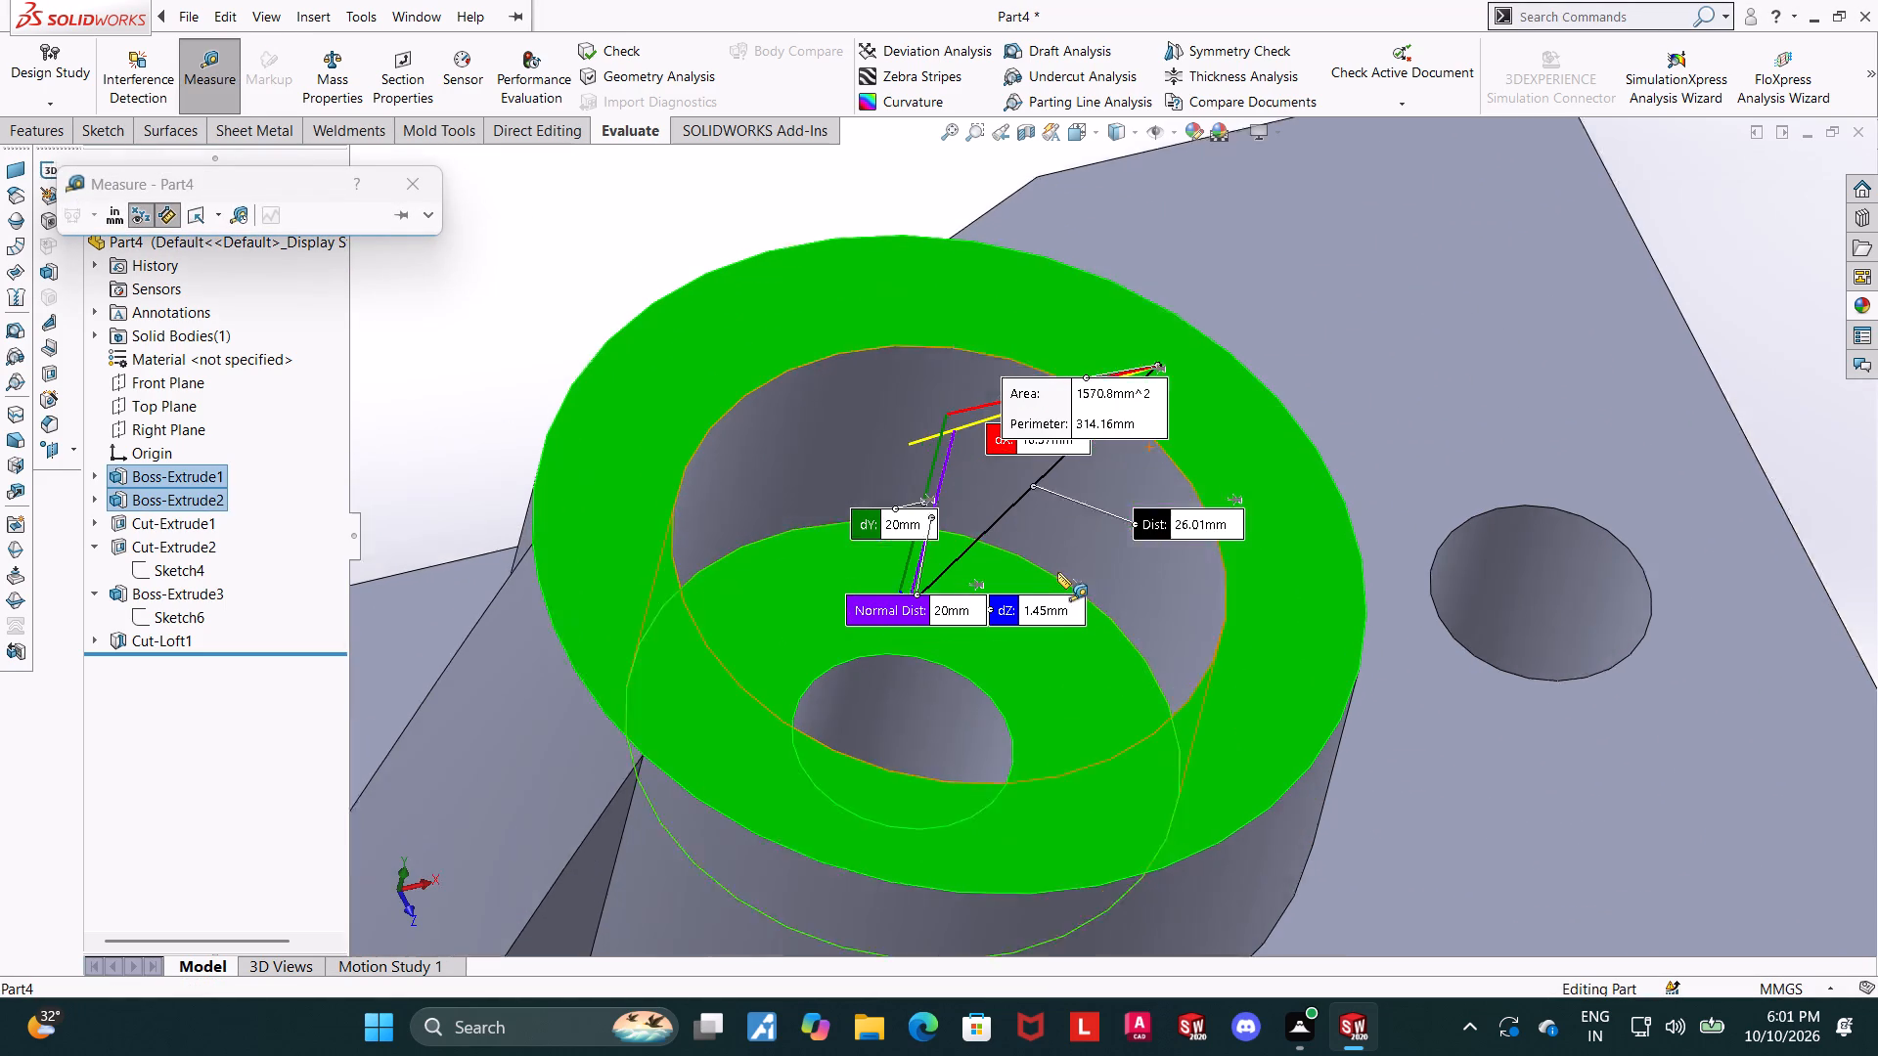
scroll(1057, 572, down, 2)
scroll(1043, 564, up, 4)
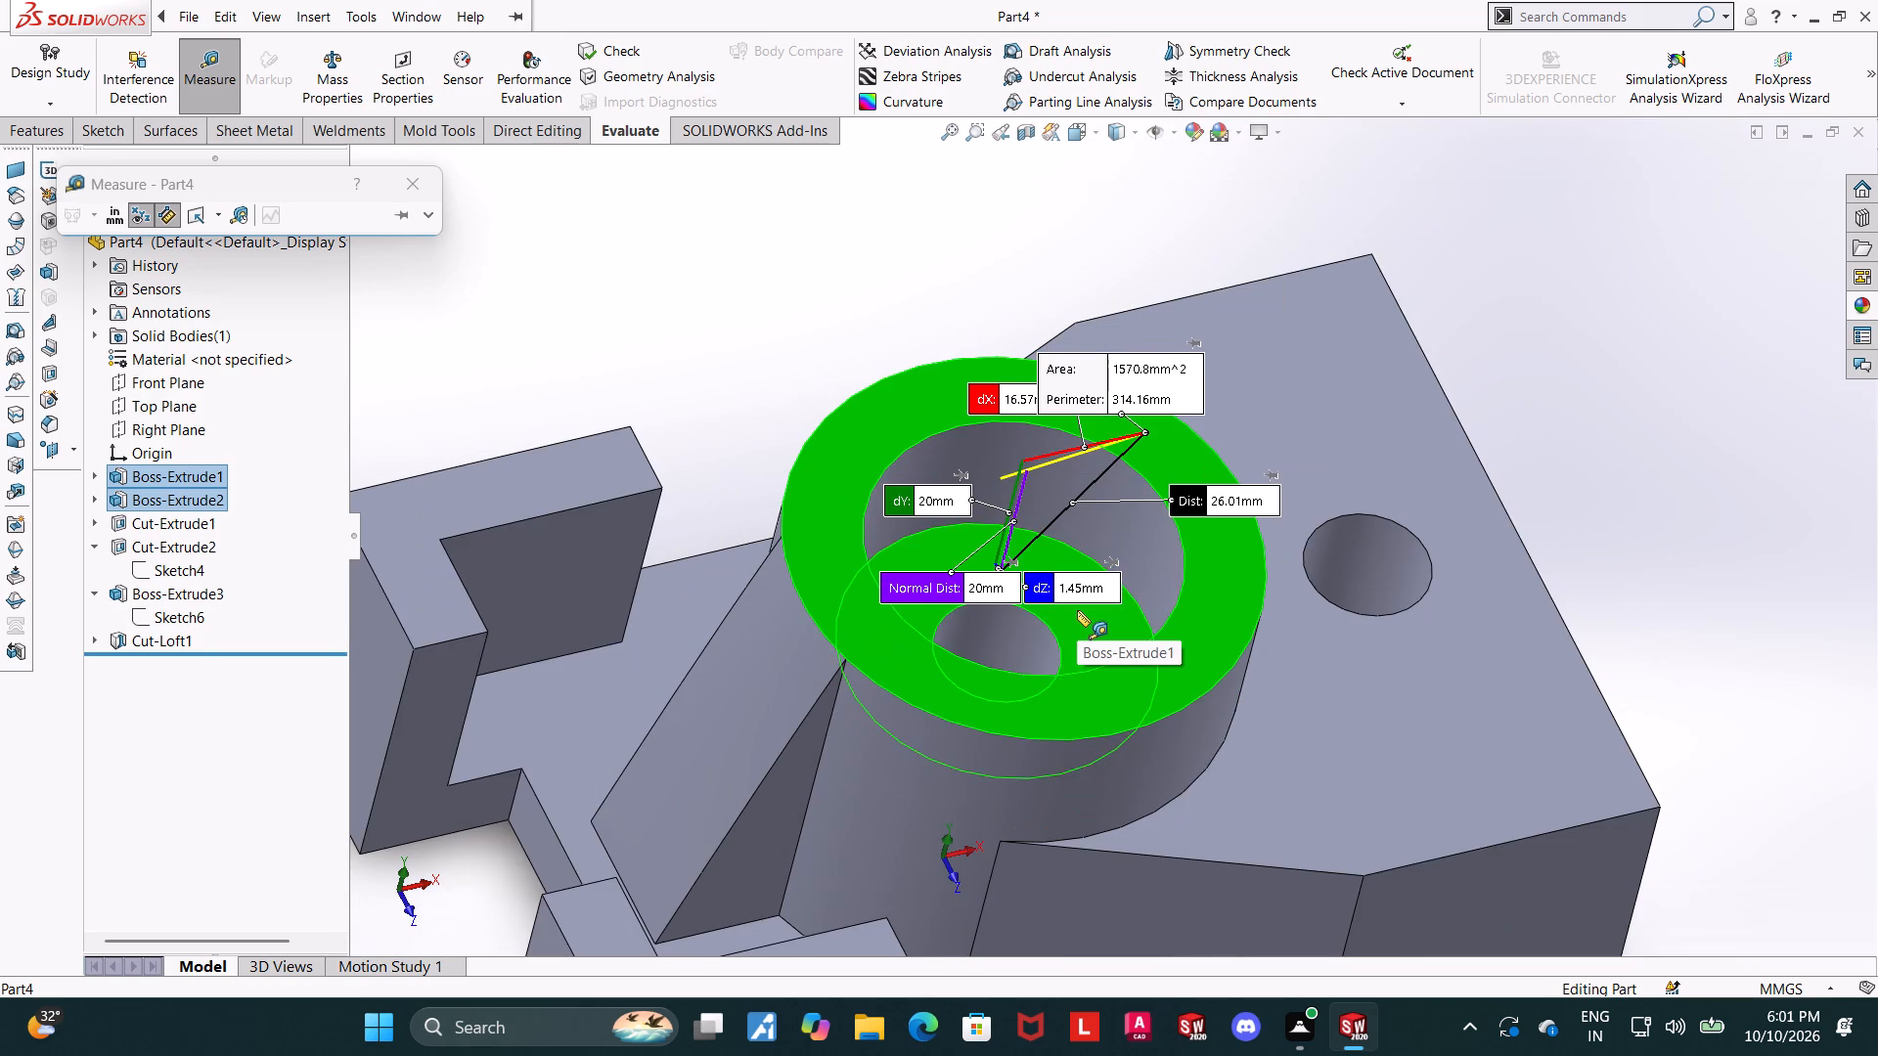
key(Escape)
Examine the ring boss and its stepped bore from oblique views.
scroll(1174, 687, up, 3)
scroll(1520, 746, up, 1)
middle_drag(1519, 745, 1499, 653)
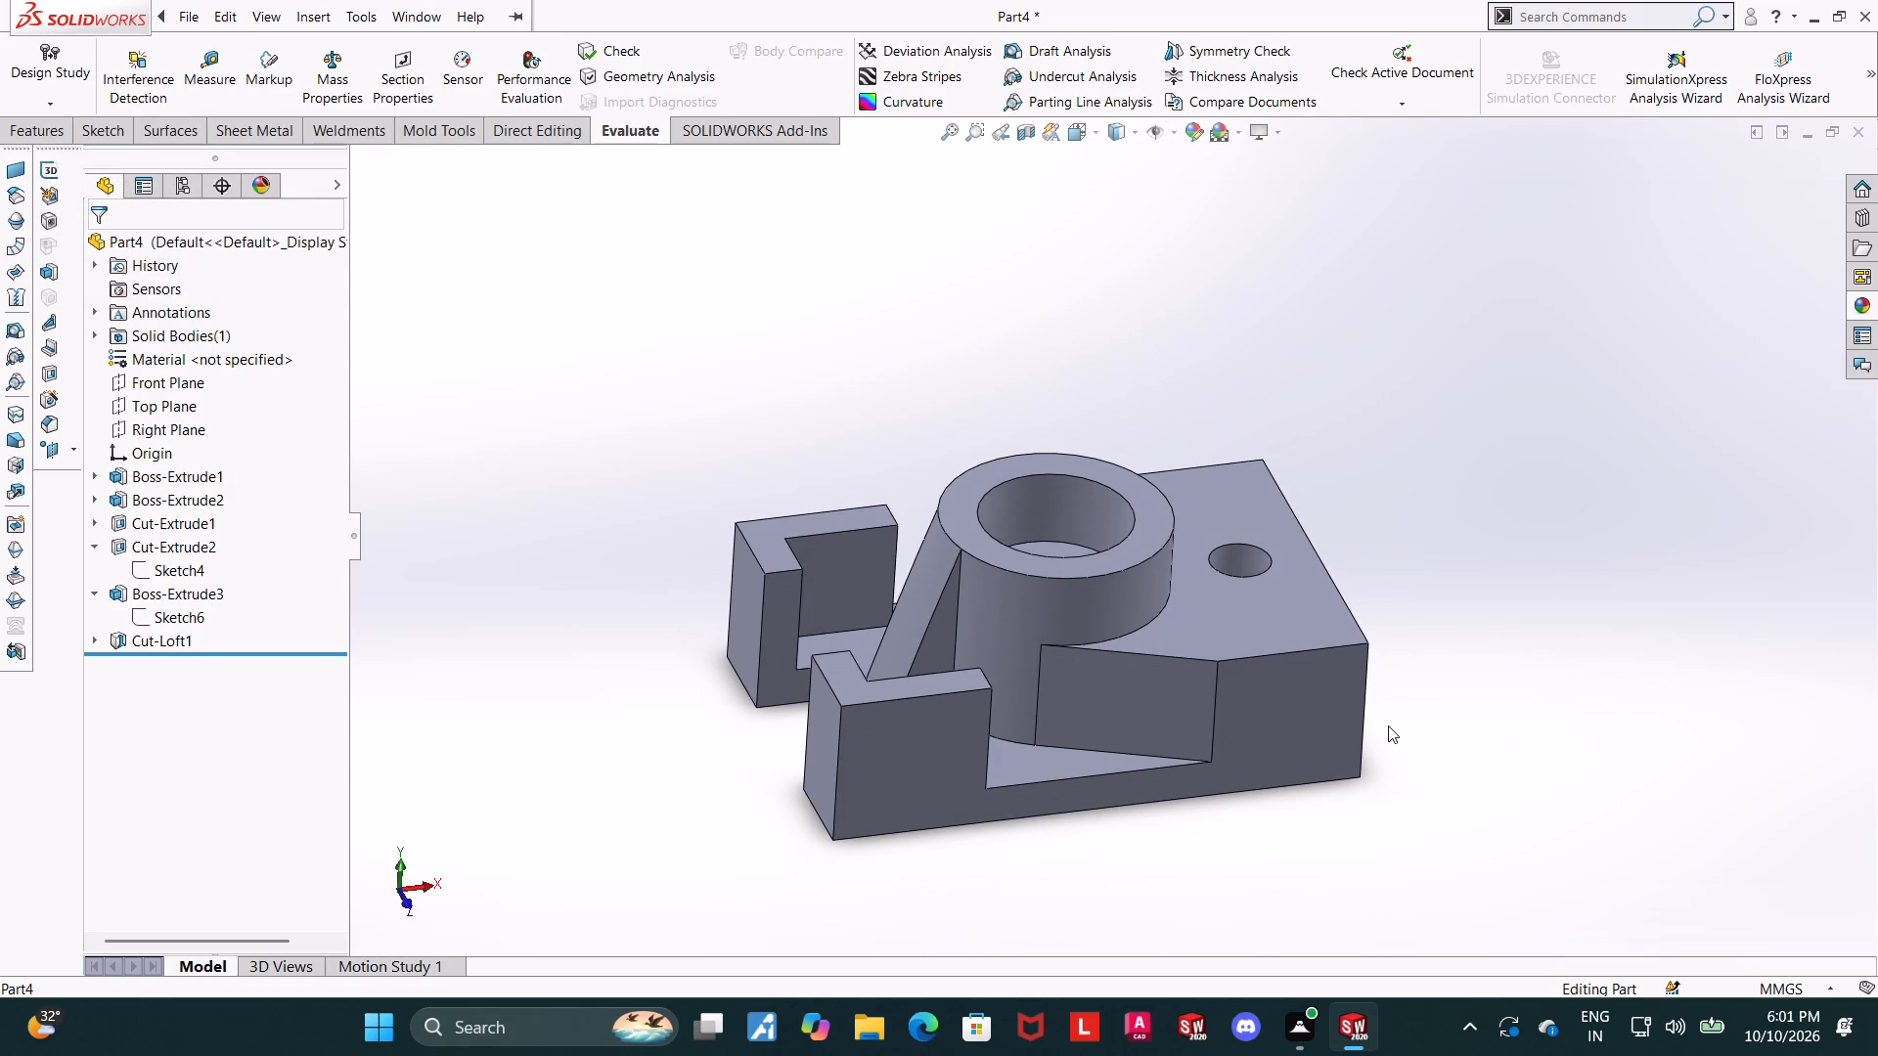
scroll(1402, 712, up, 1)
middle_drag(1398, 771, 1391, 839)
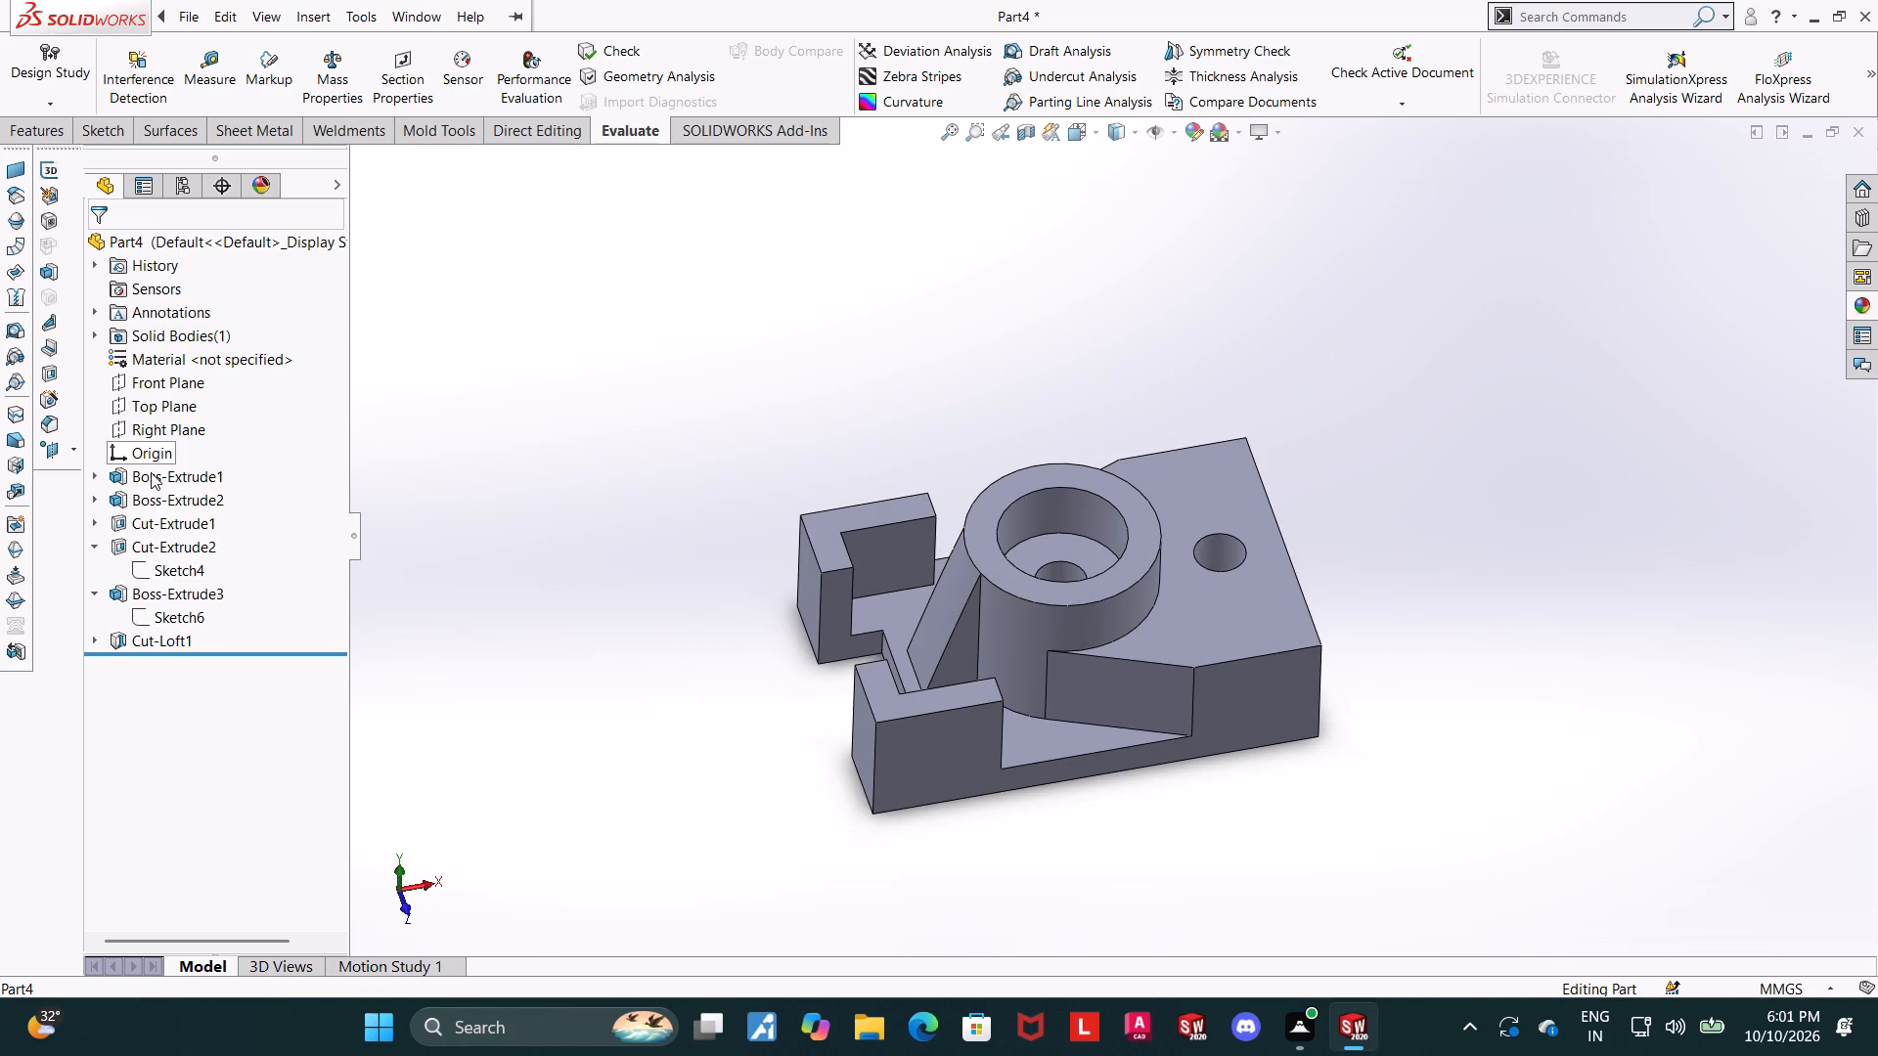
click(532, 733)
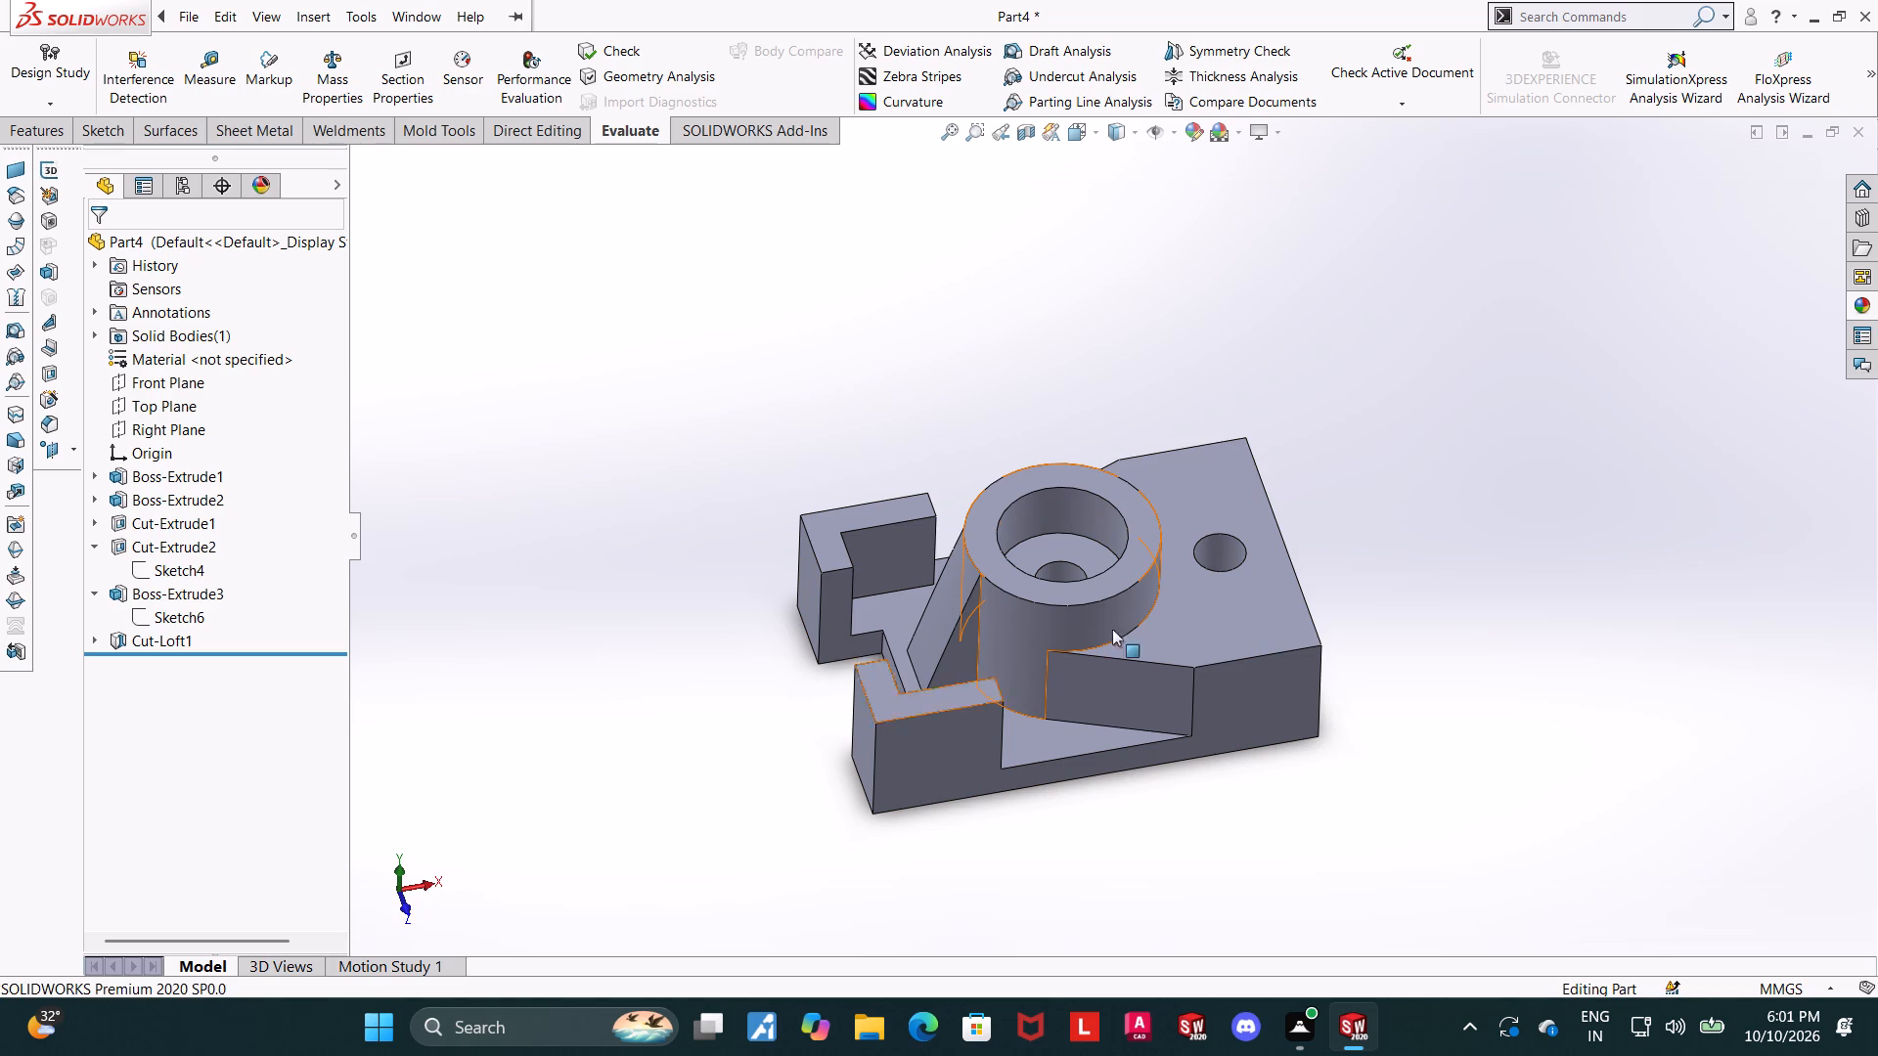
scroll(1090, 543, up, 2)
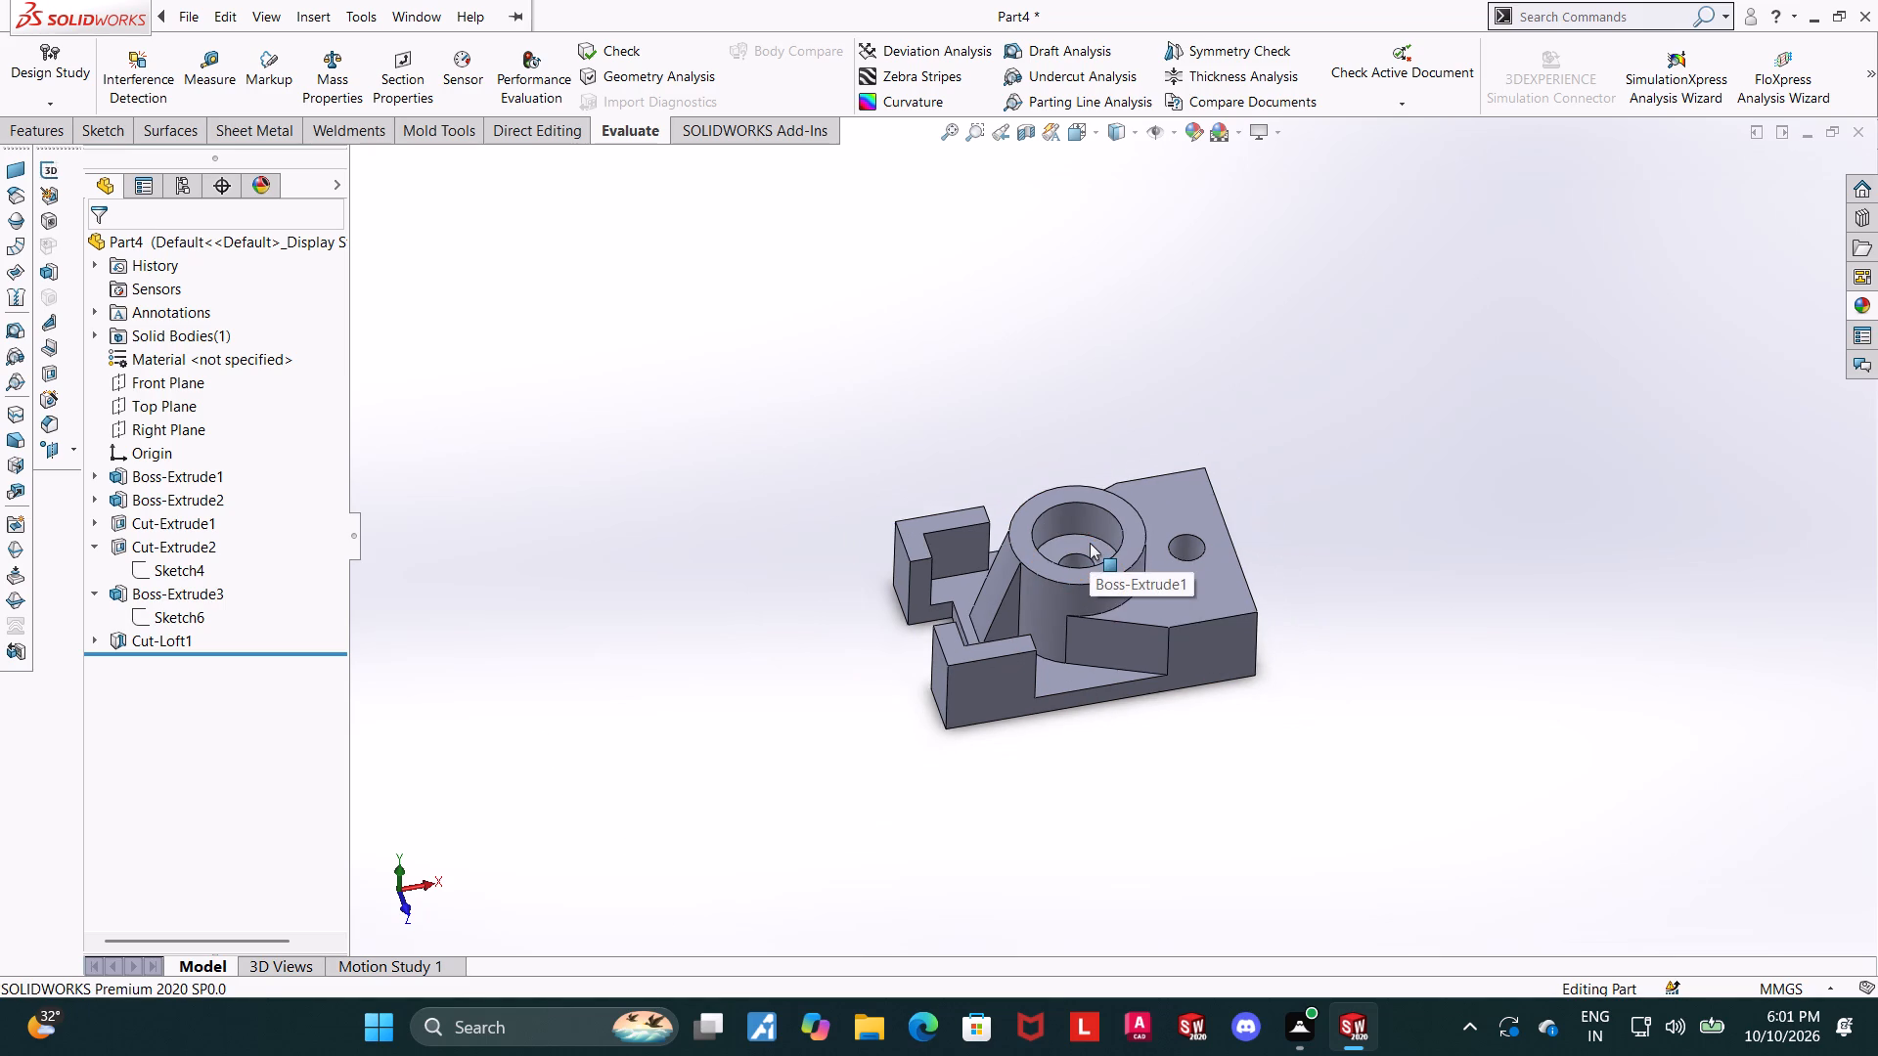
scroll(1090, 543, down, 1)
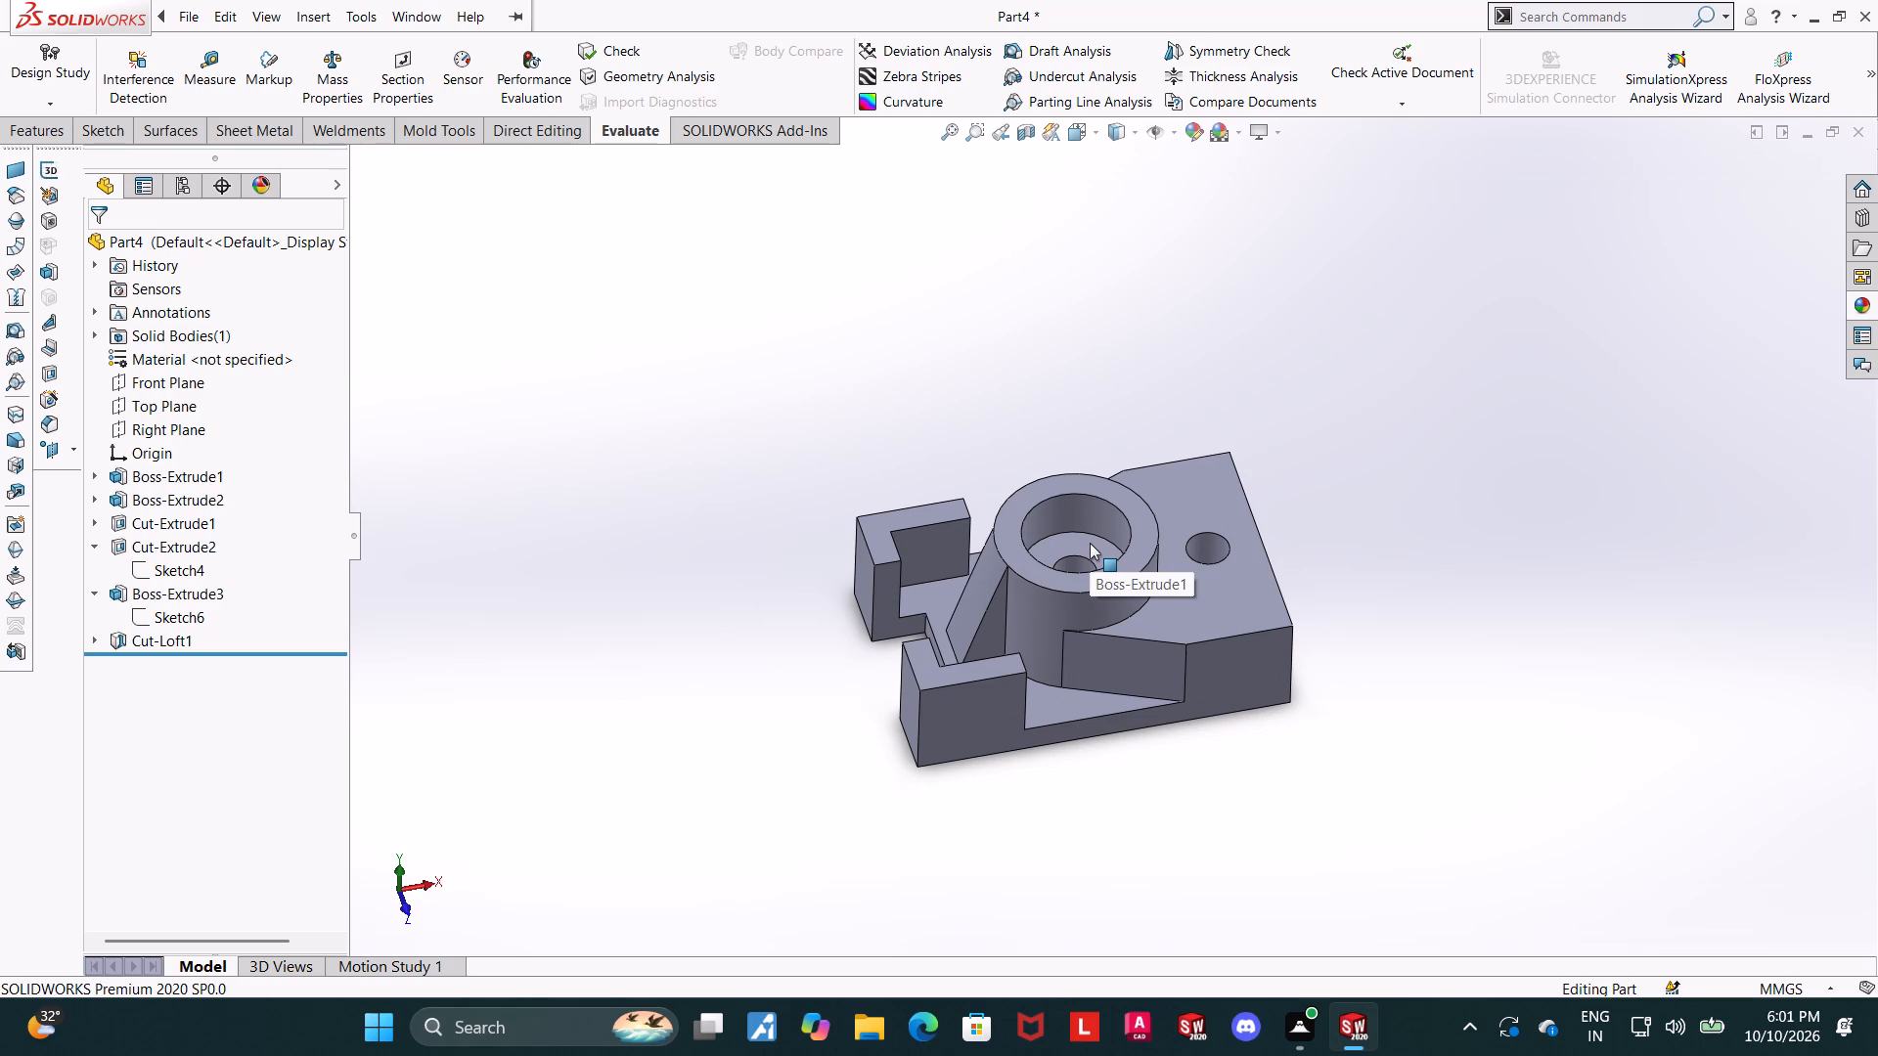
scroll(1090, 543, up, 1)
scroll(1090, 543, down, 4)
Sketch on the ring boss's bore floor by converting the floor's outer circular edge and the central hole's edge.
click(1090, 543)
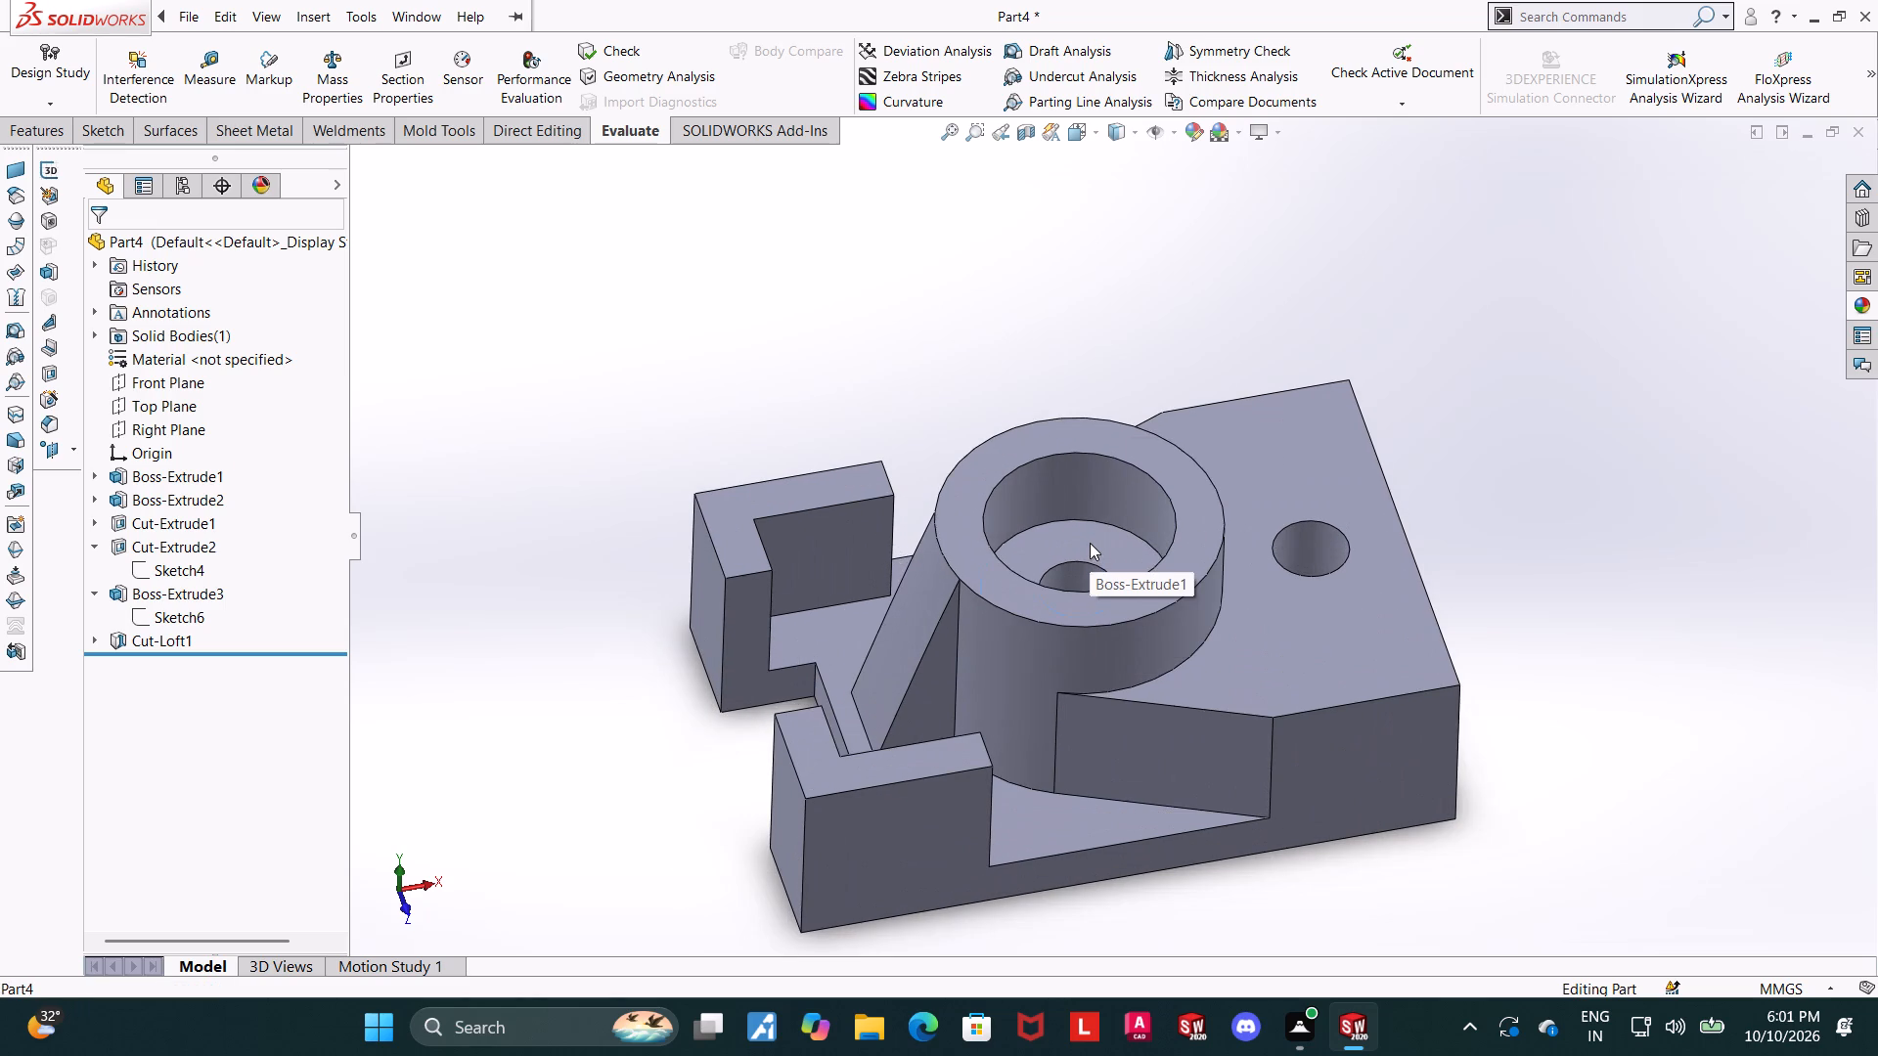
click(1171, 491)
click(193, 664)
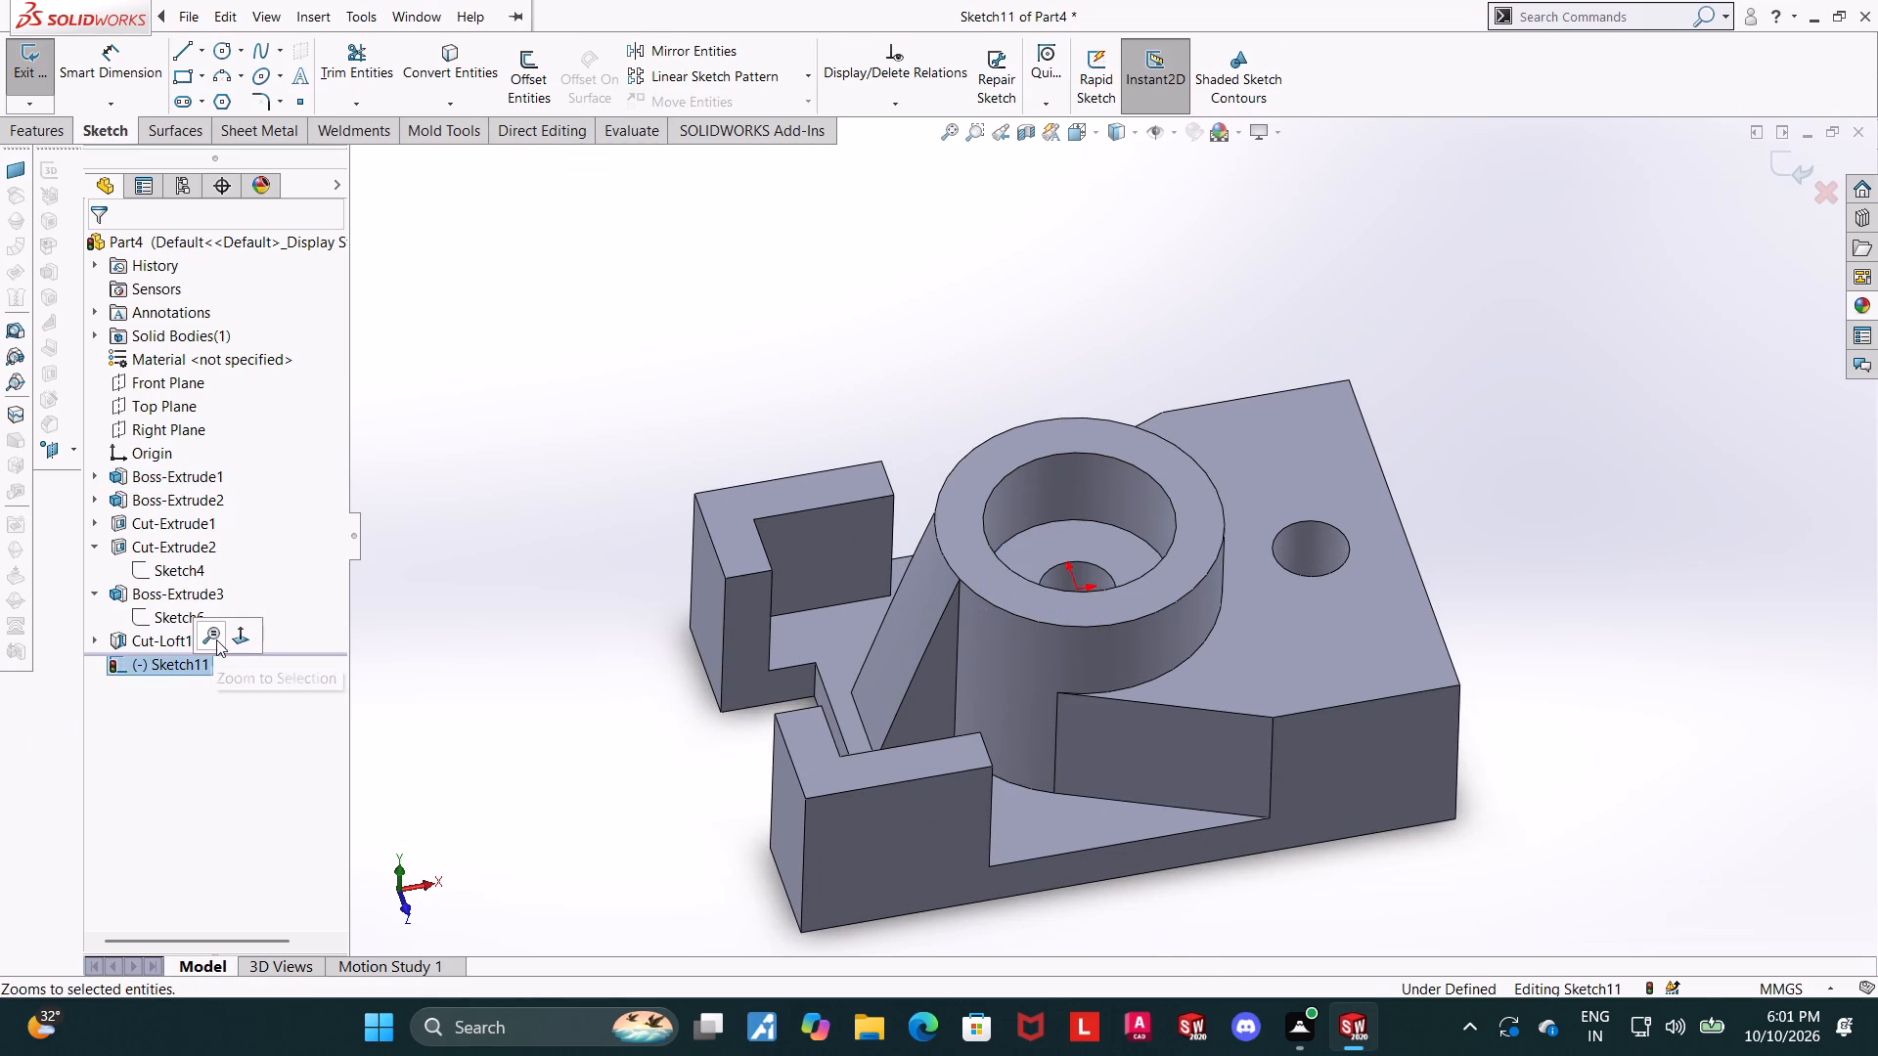
click(239, 639)
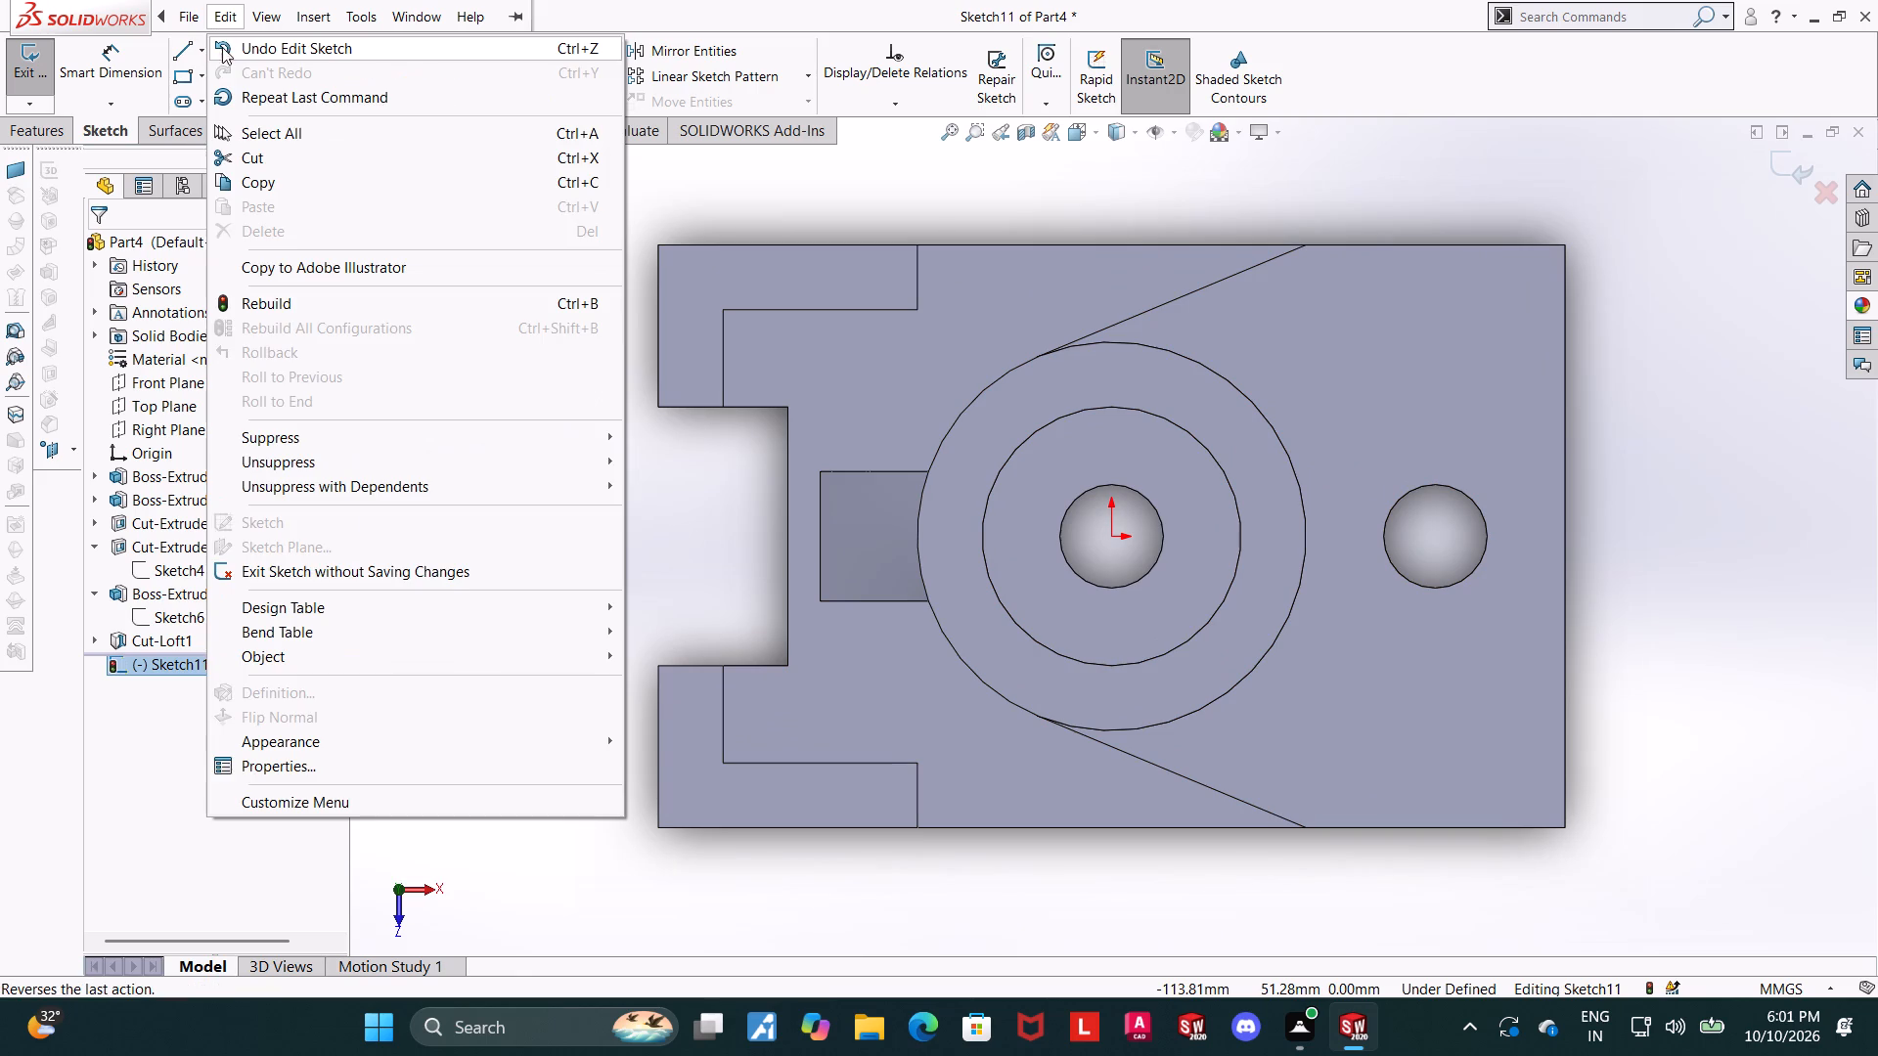
click(776, 200)
click(467, 68)
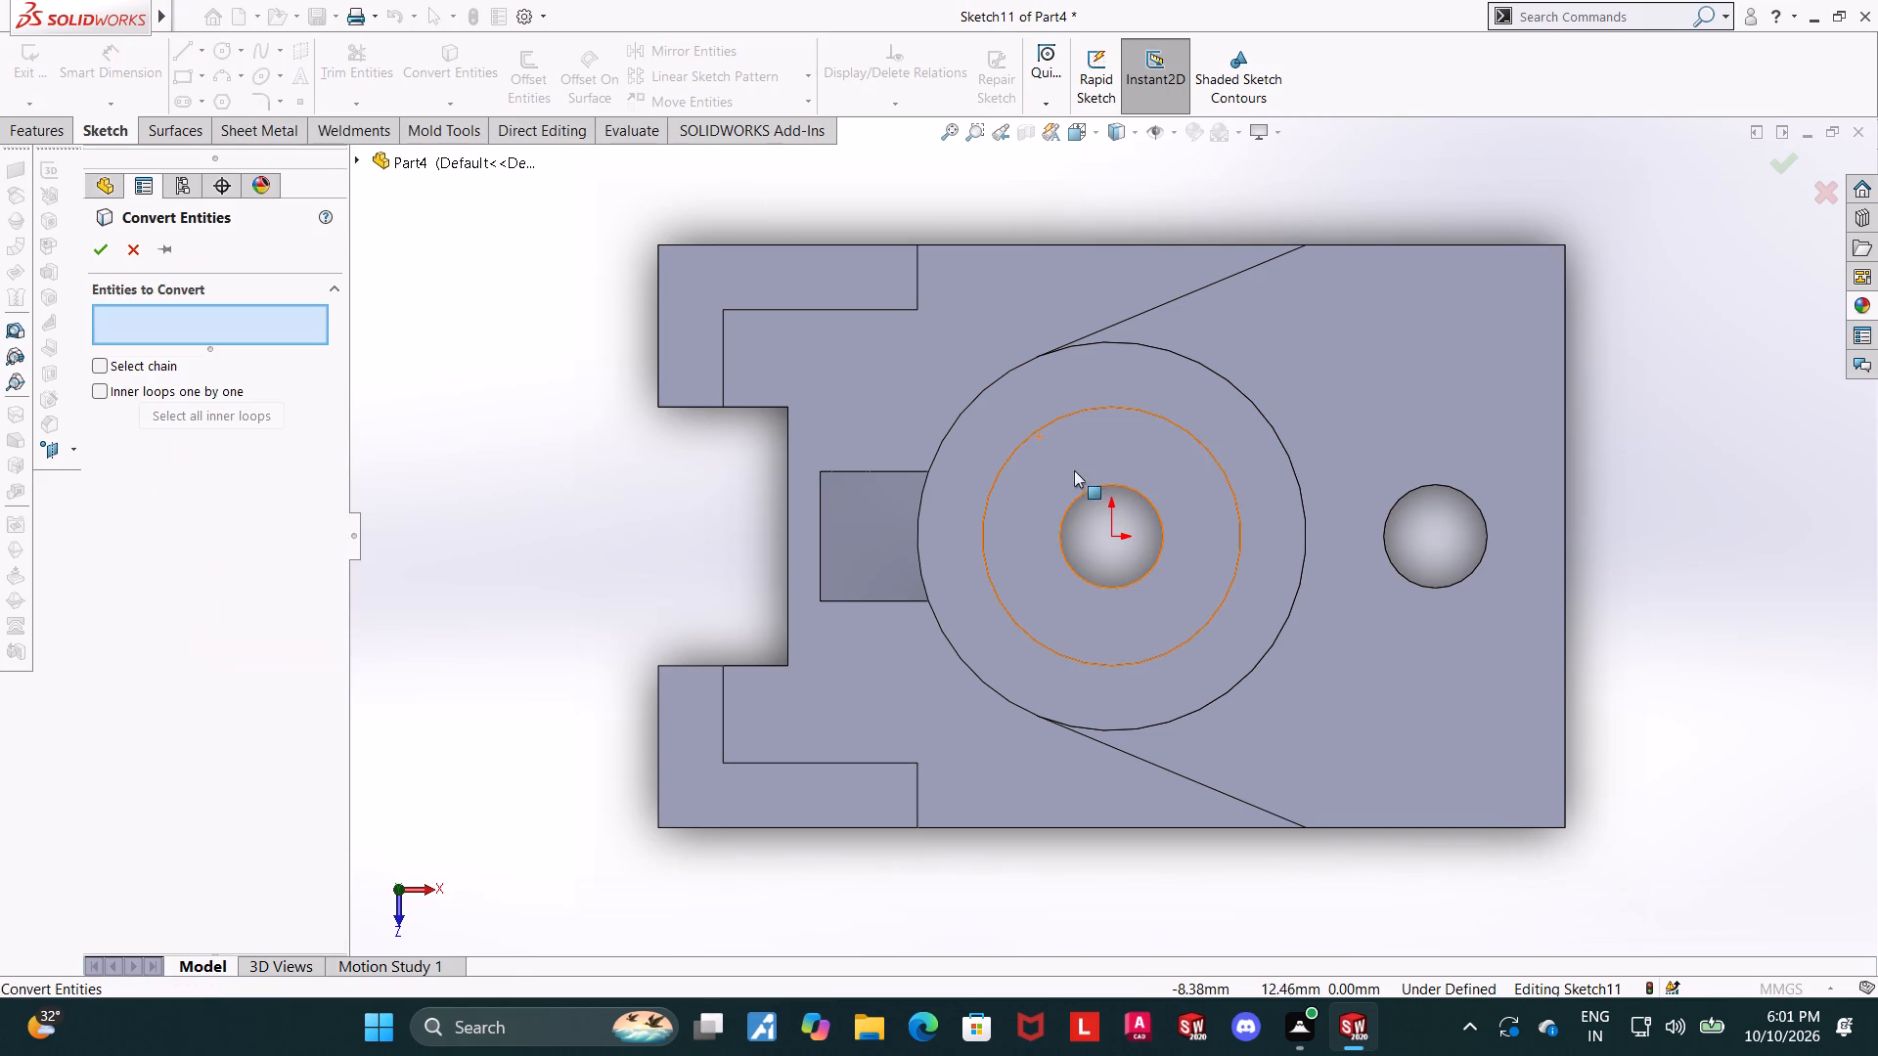
click(1058, 418)
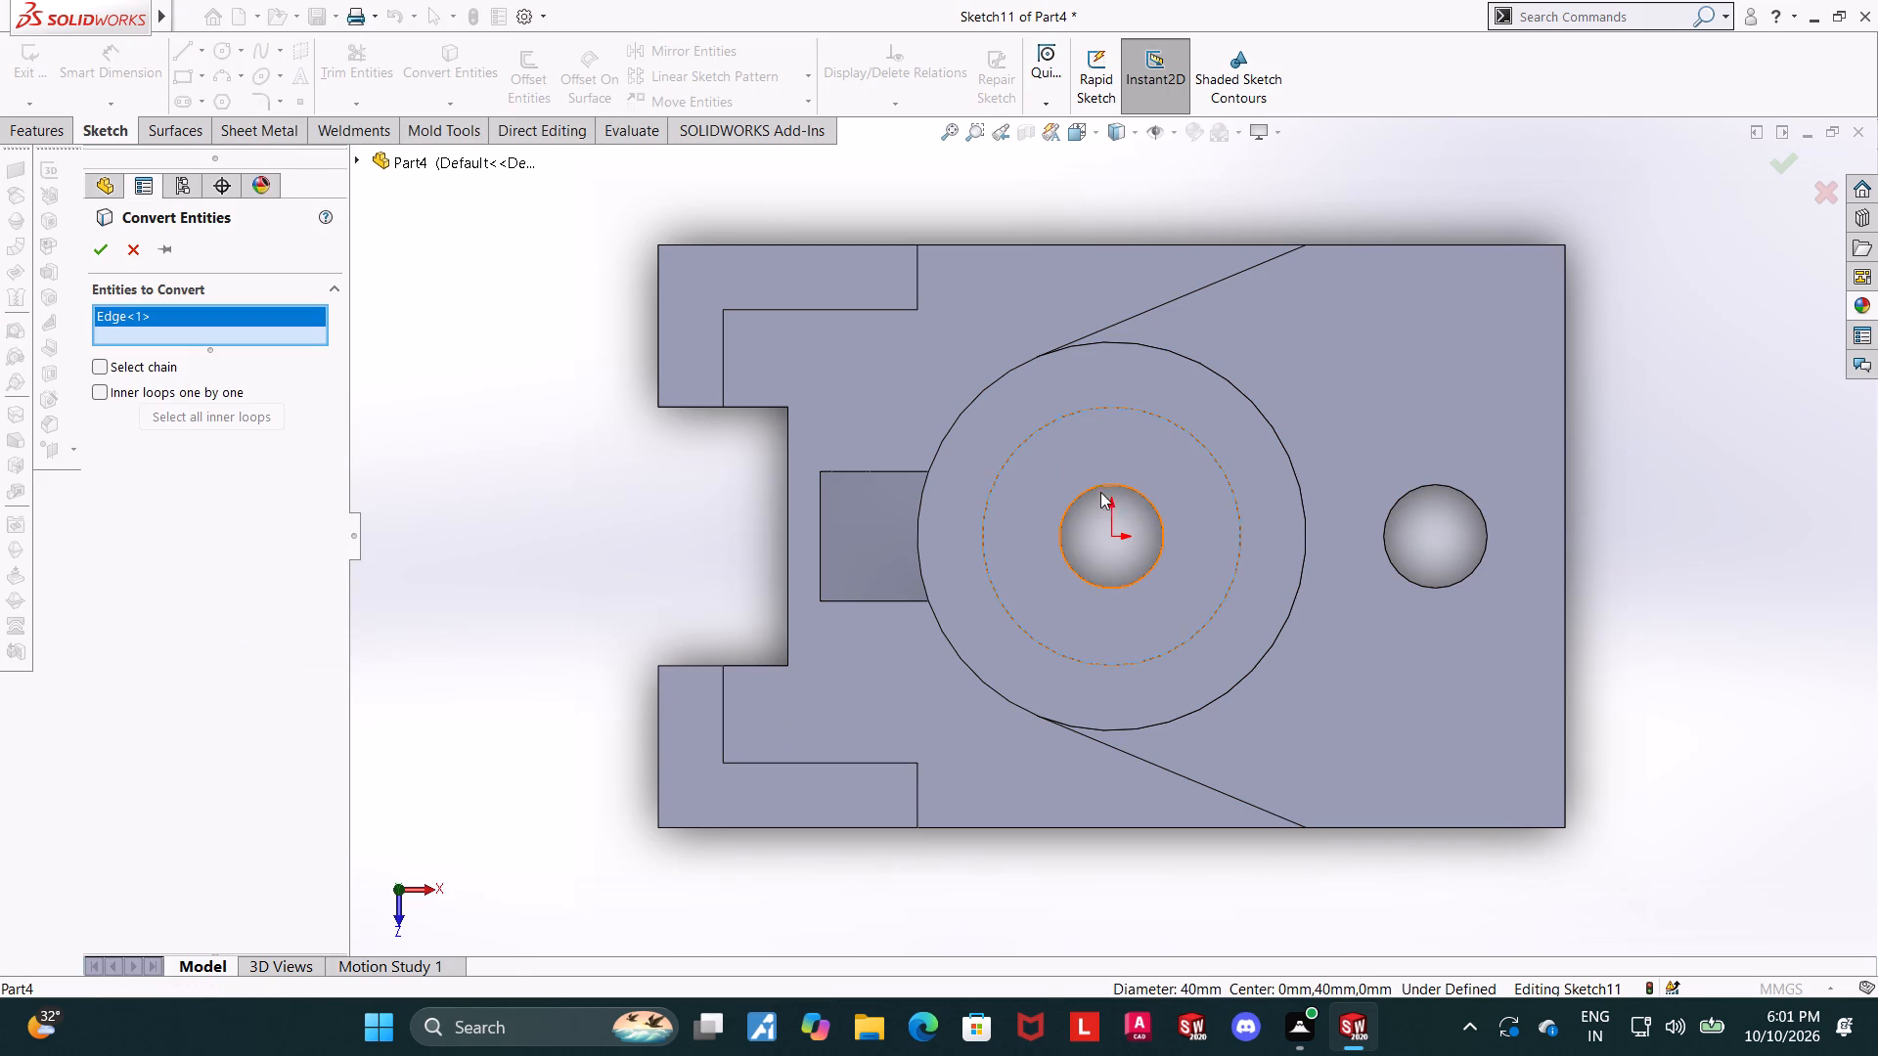
click(1096, 489)
click(94, 253)
scroll(1218, 404, up, 2)
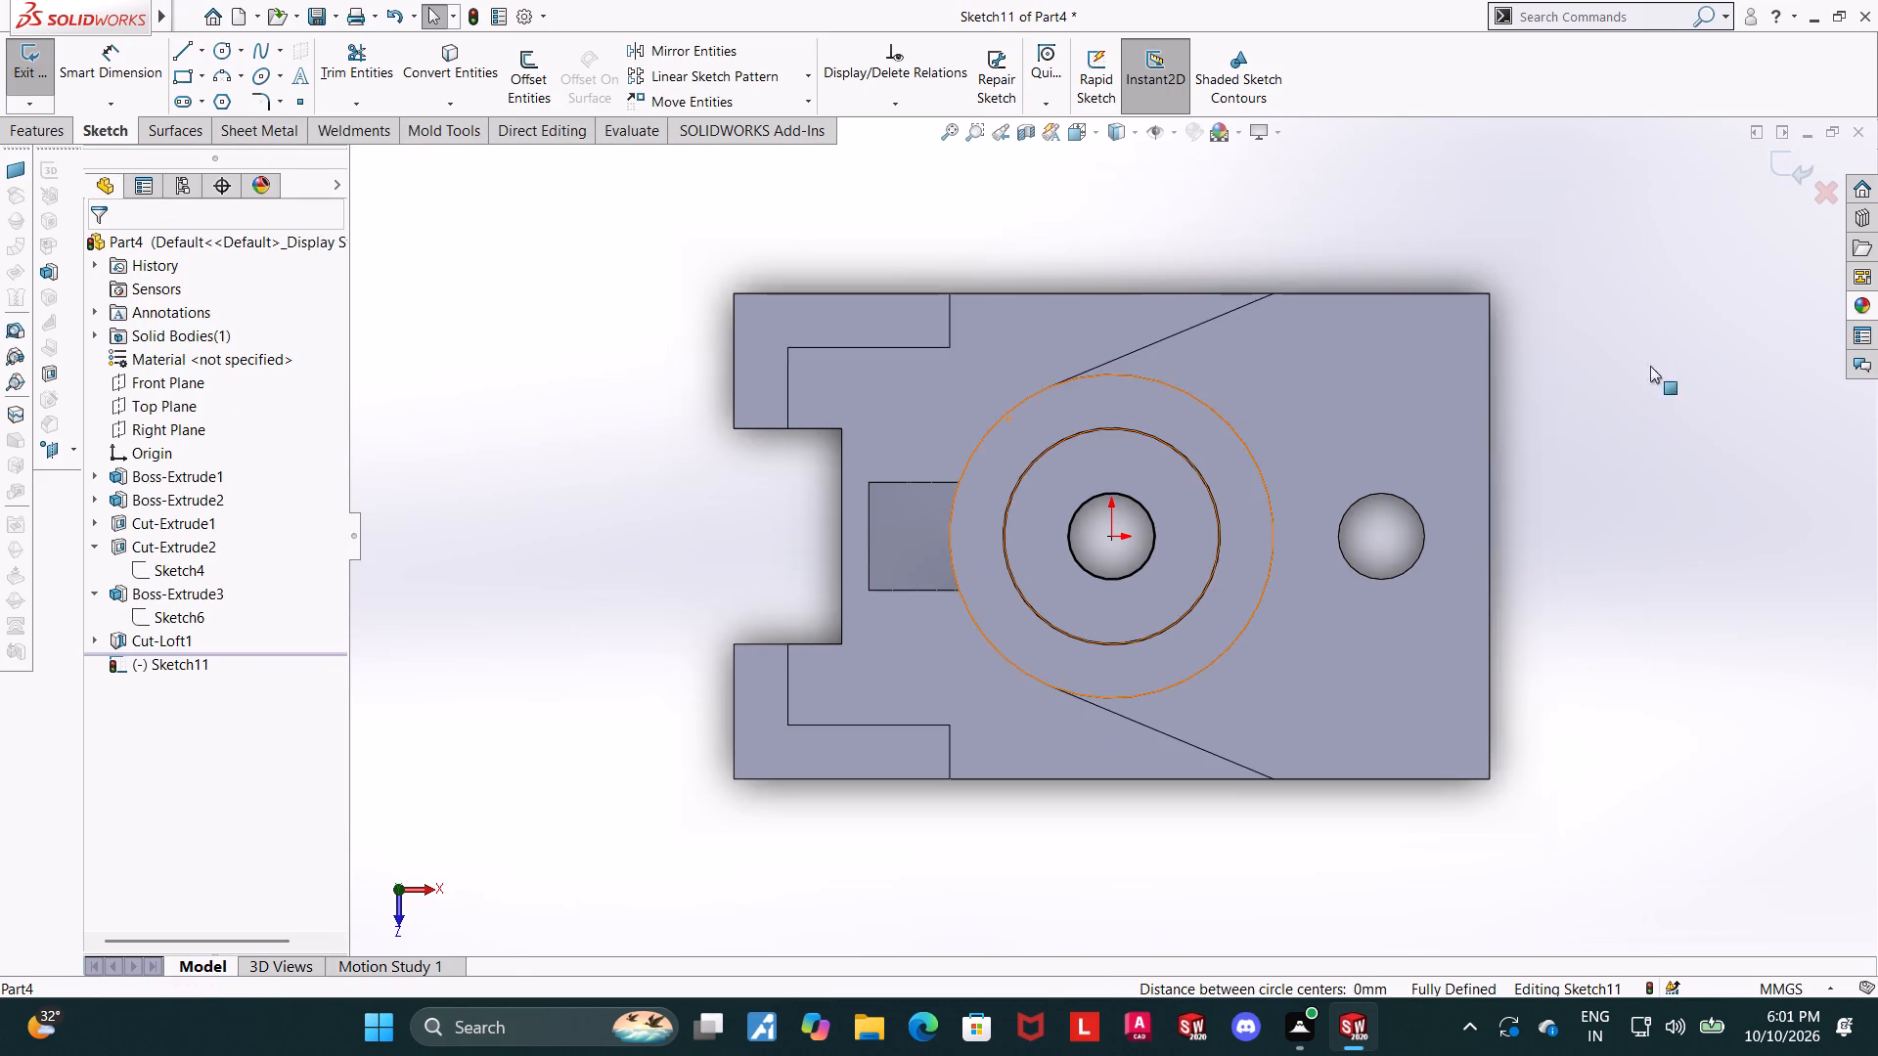
click(1795, 158)
Extrude the two-circle sketch 10 mm upward as a boss merged with the part, raising the bore floor.
scroll(1604, 632, up, 1)
middle_drag(1604, 632, 1598, 493)
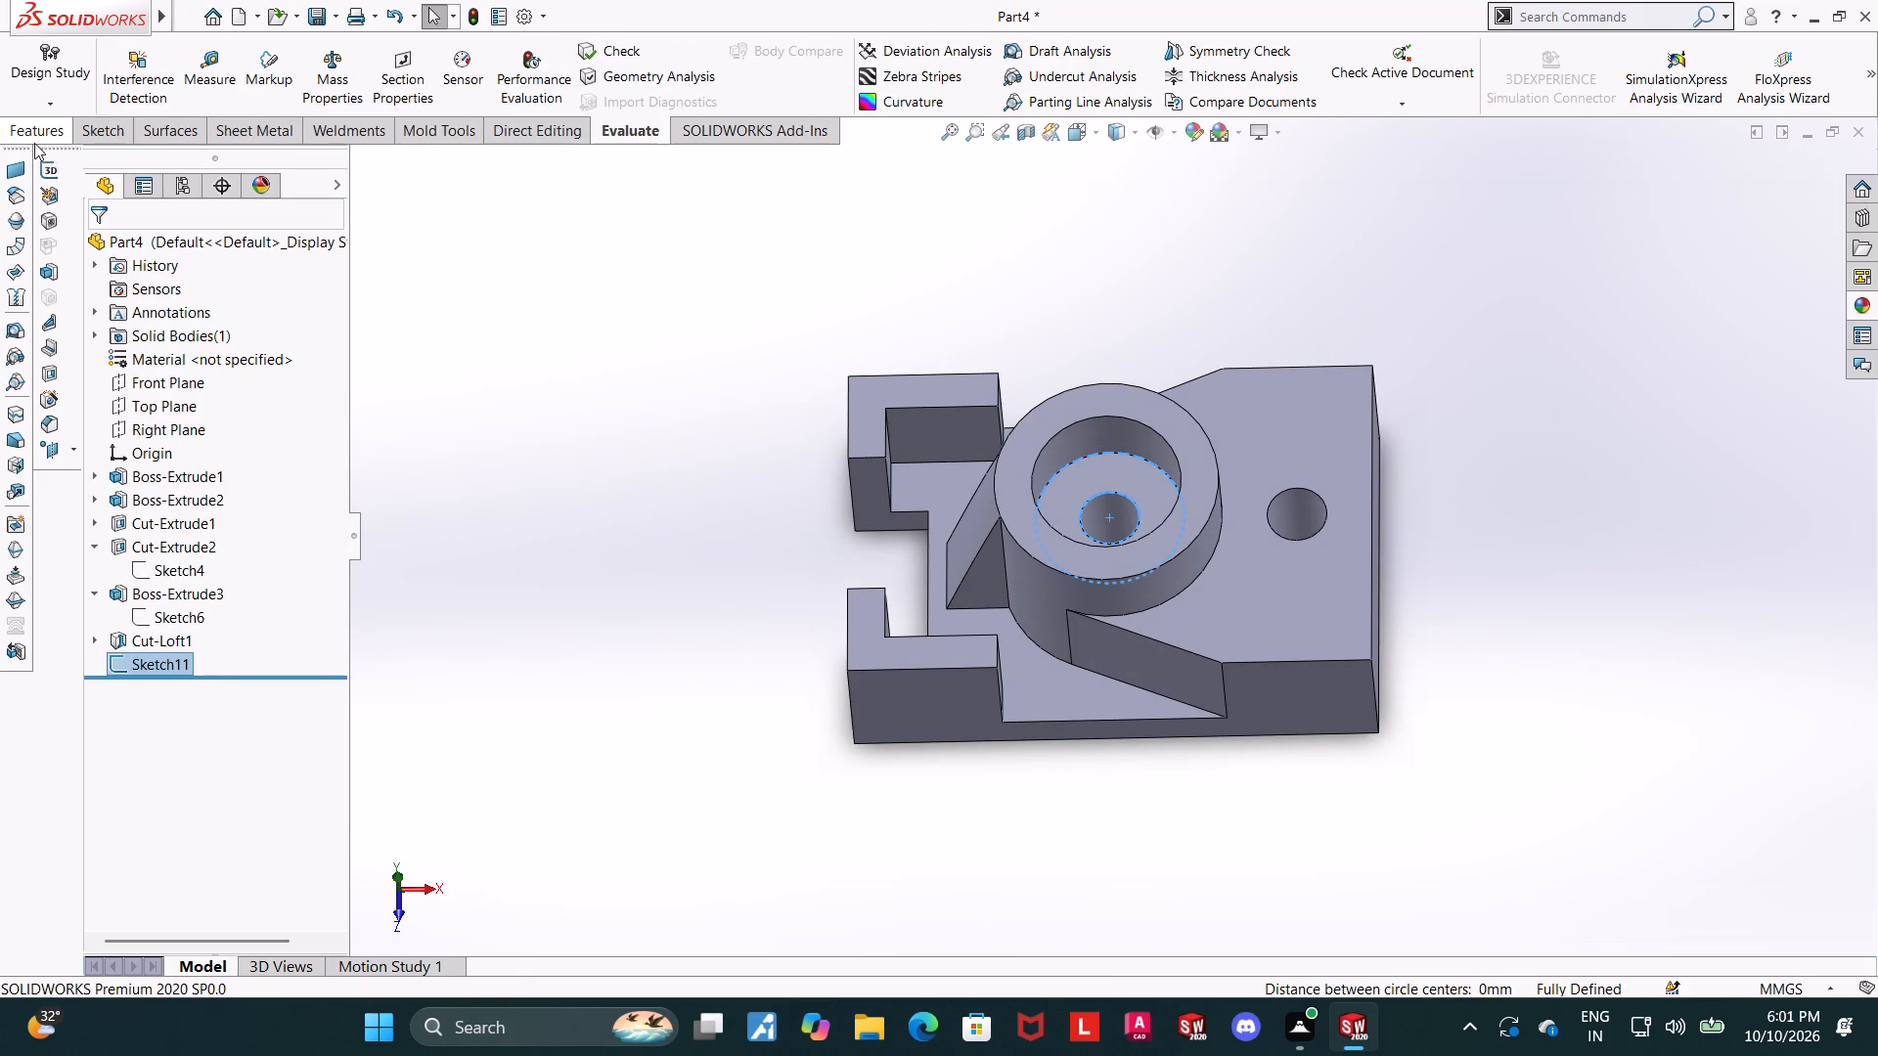
click(36, 140)
click(50, 91)
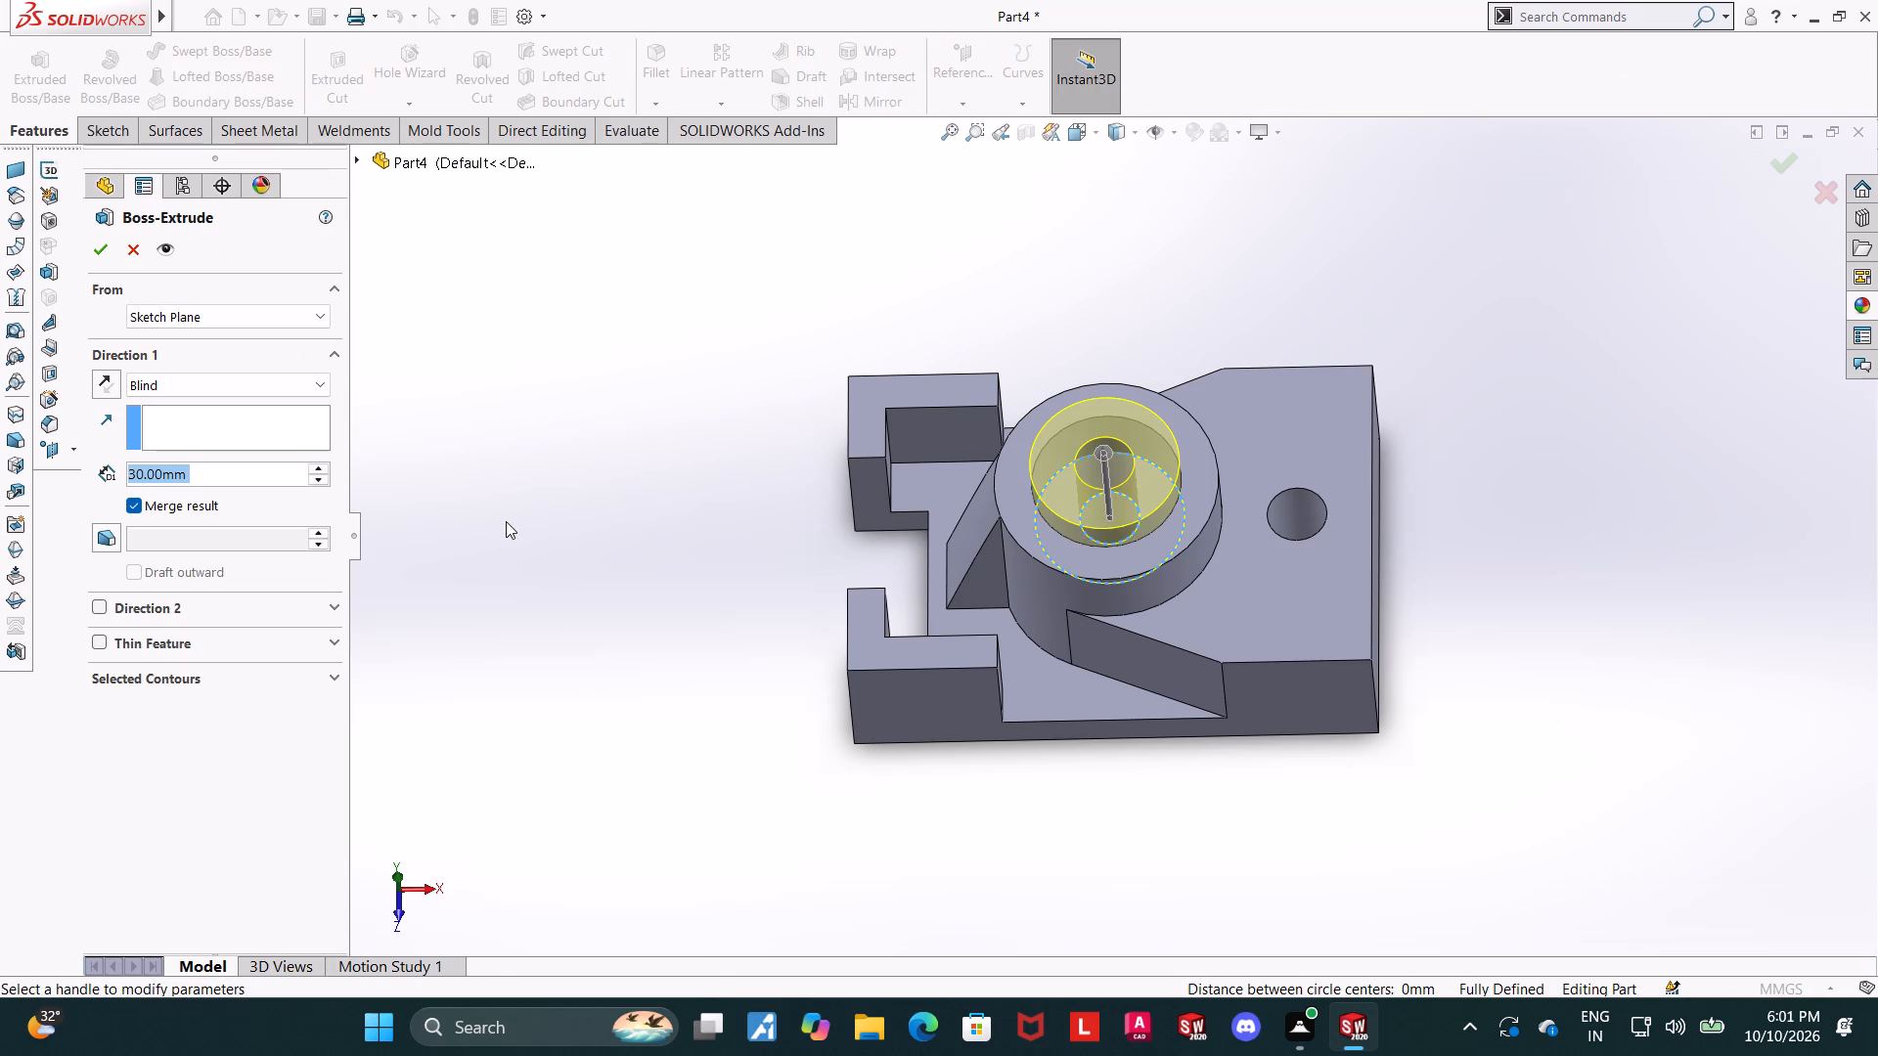
key(1)
key(0)
key(Return)
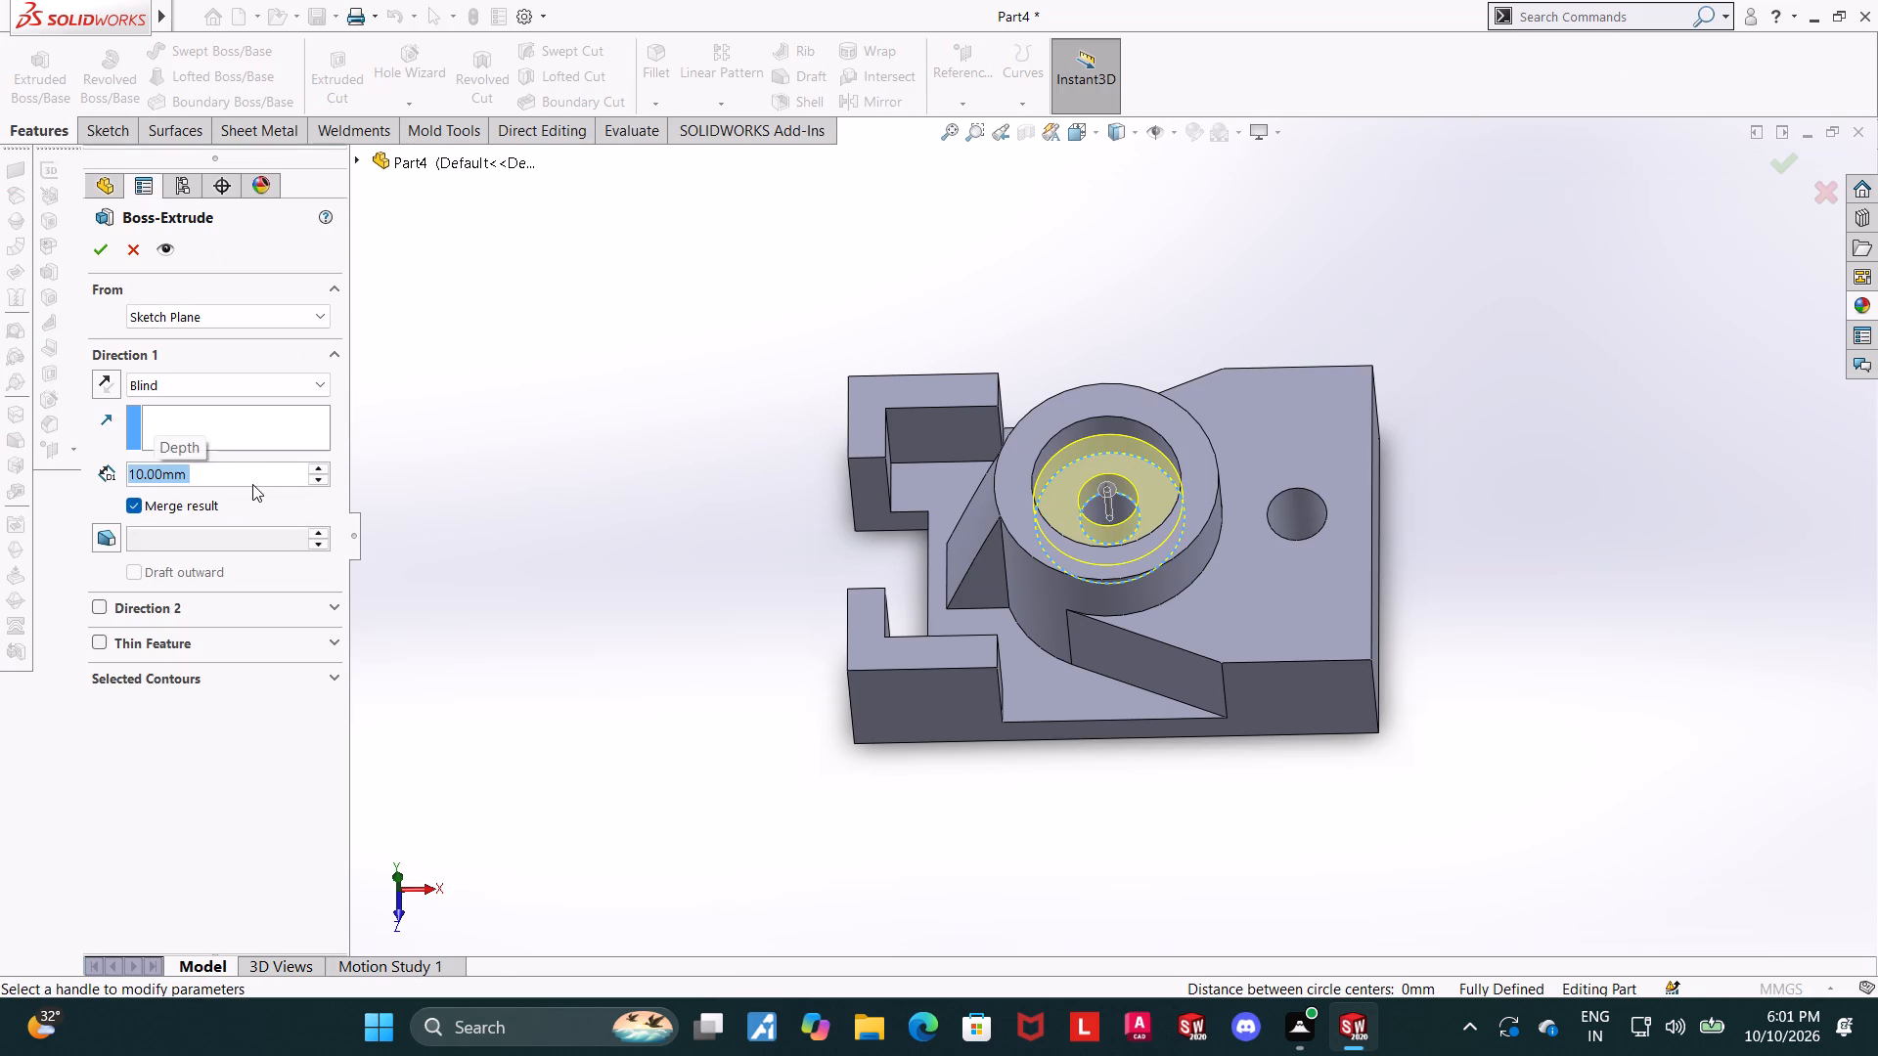
click(112, 248)
click(658, 468)
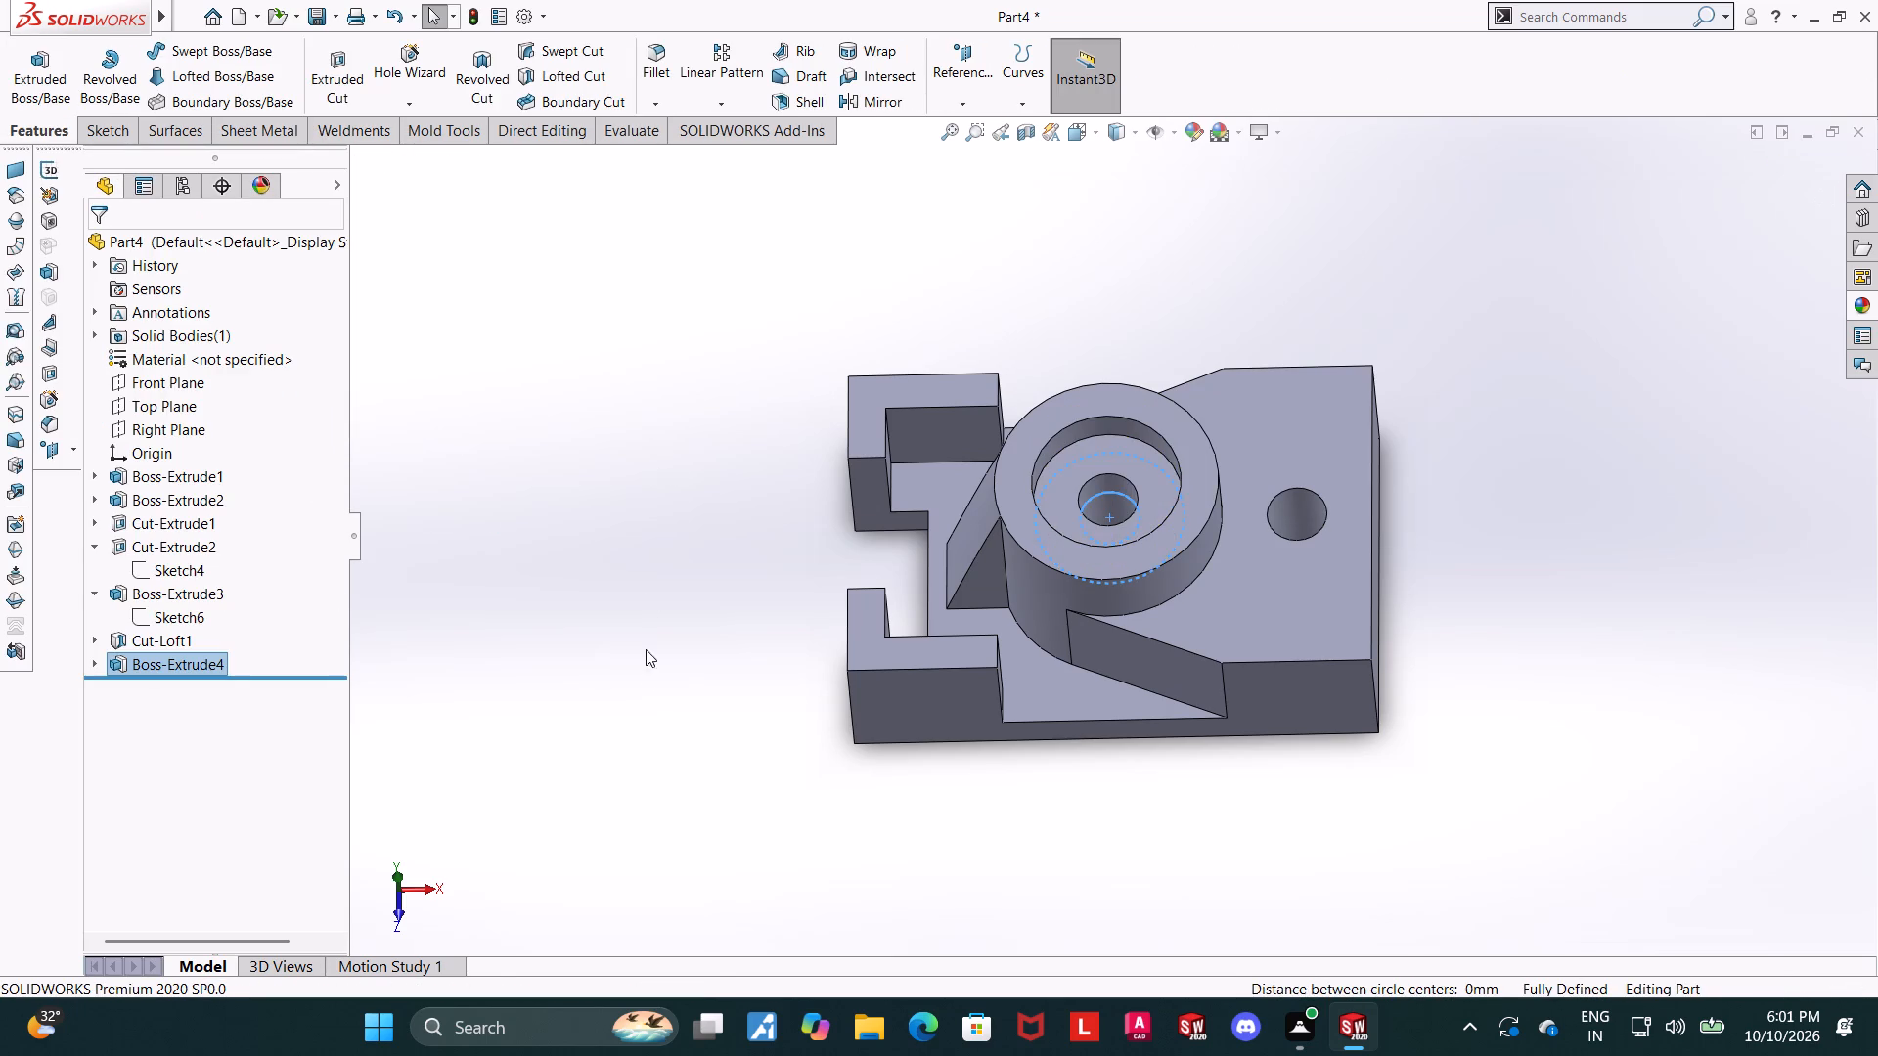
Measure the distance between the raised bore floor and the ring boss's top face.
middle_drag(643, 666, 738, 640)
scroll(1441, 529, down, 1)
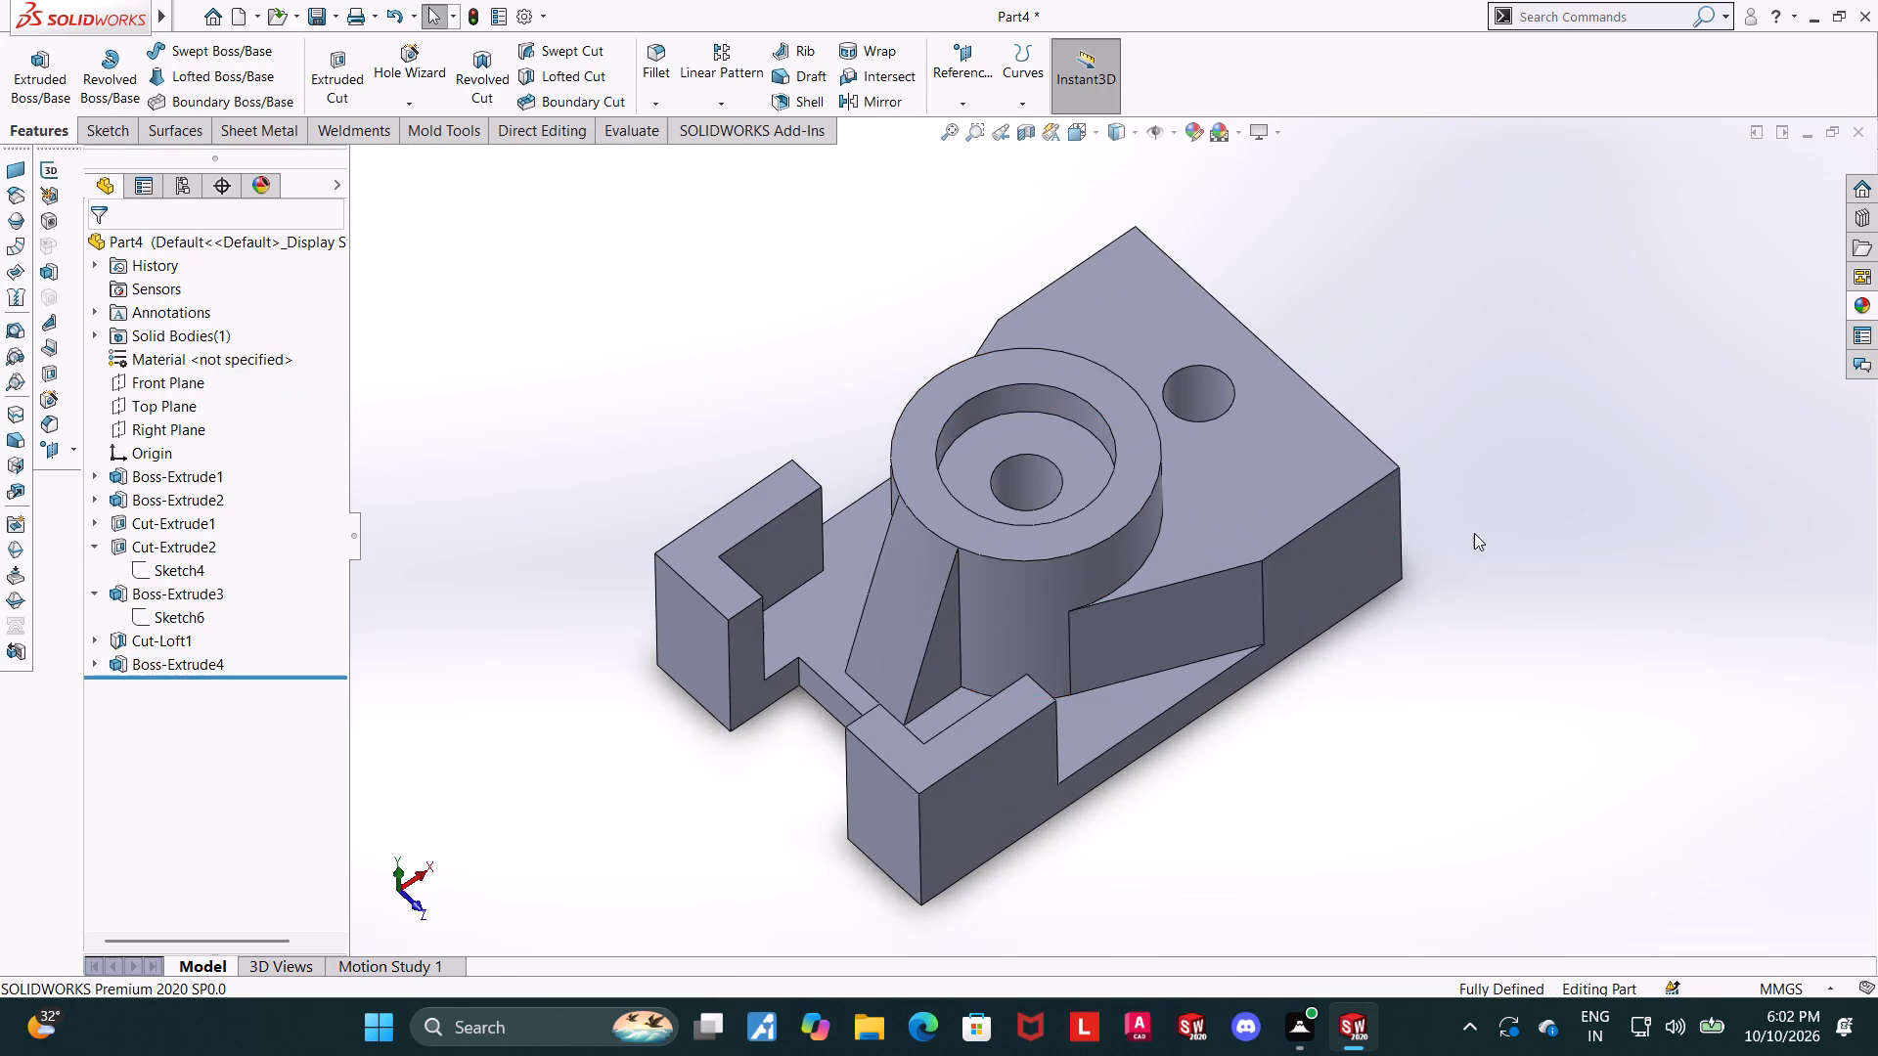
scroll(1474, 533, down, 1)
key(Escape)
key(Escape)
click(630, 132)
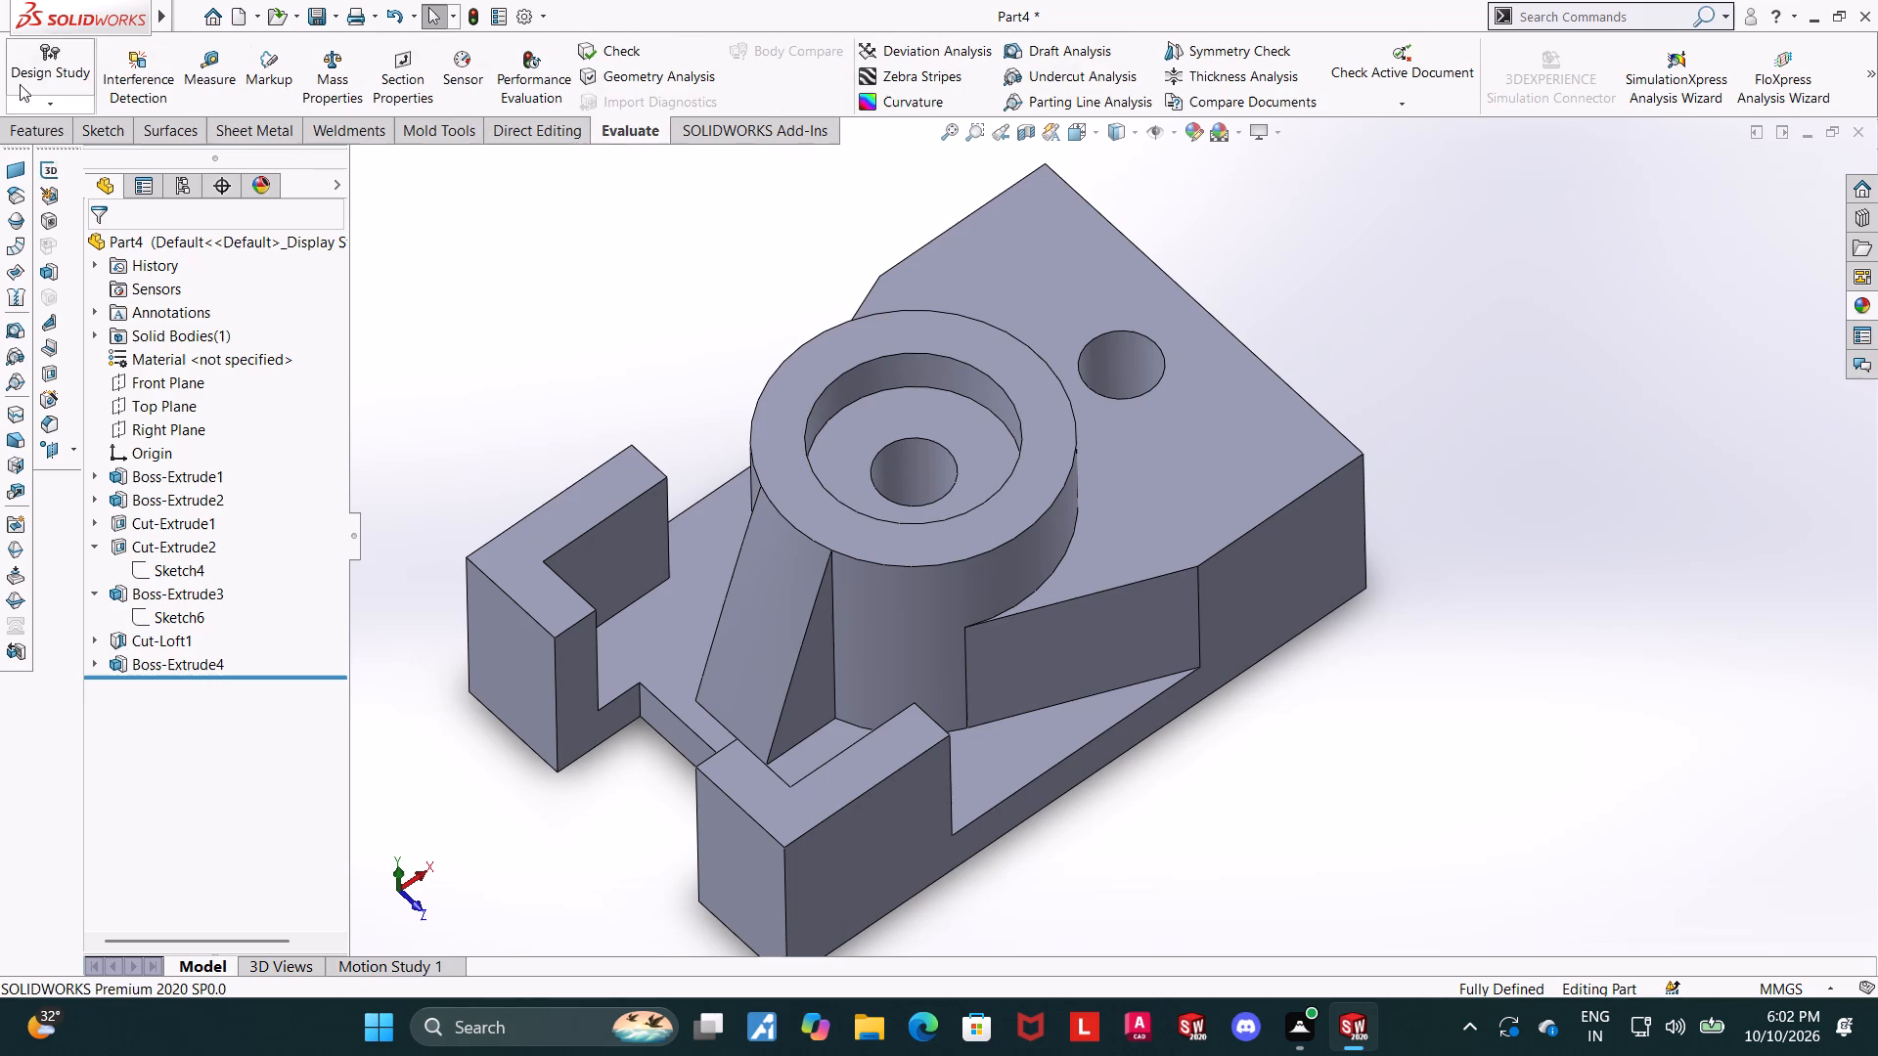
click(214, 69)
click(931, 421)
click(1009, 342)
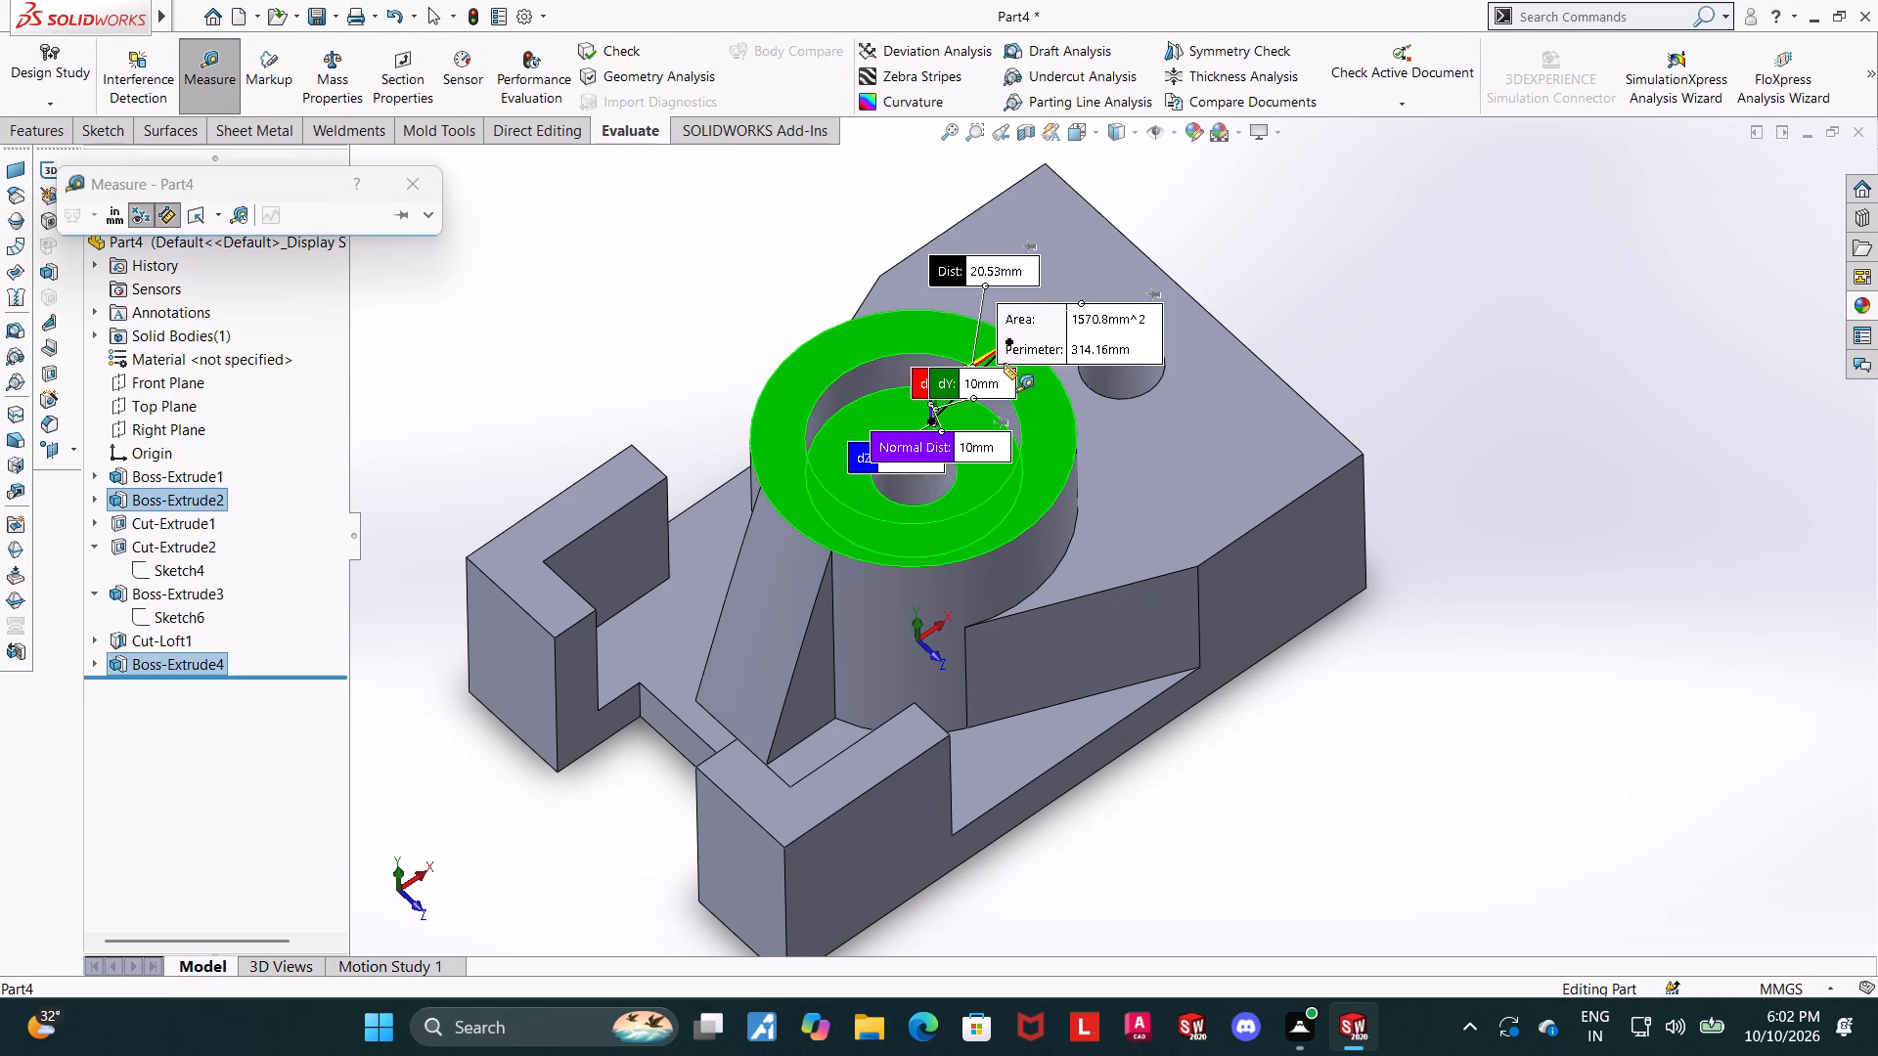
key(Escape)
Inspect the overall part, including the ring boss, sloped support and L-shaped uprights, from an oblique view.
scroll(1016, 599, up, 3)
middle_drag(1016, 599, 1013, 594)
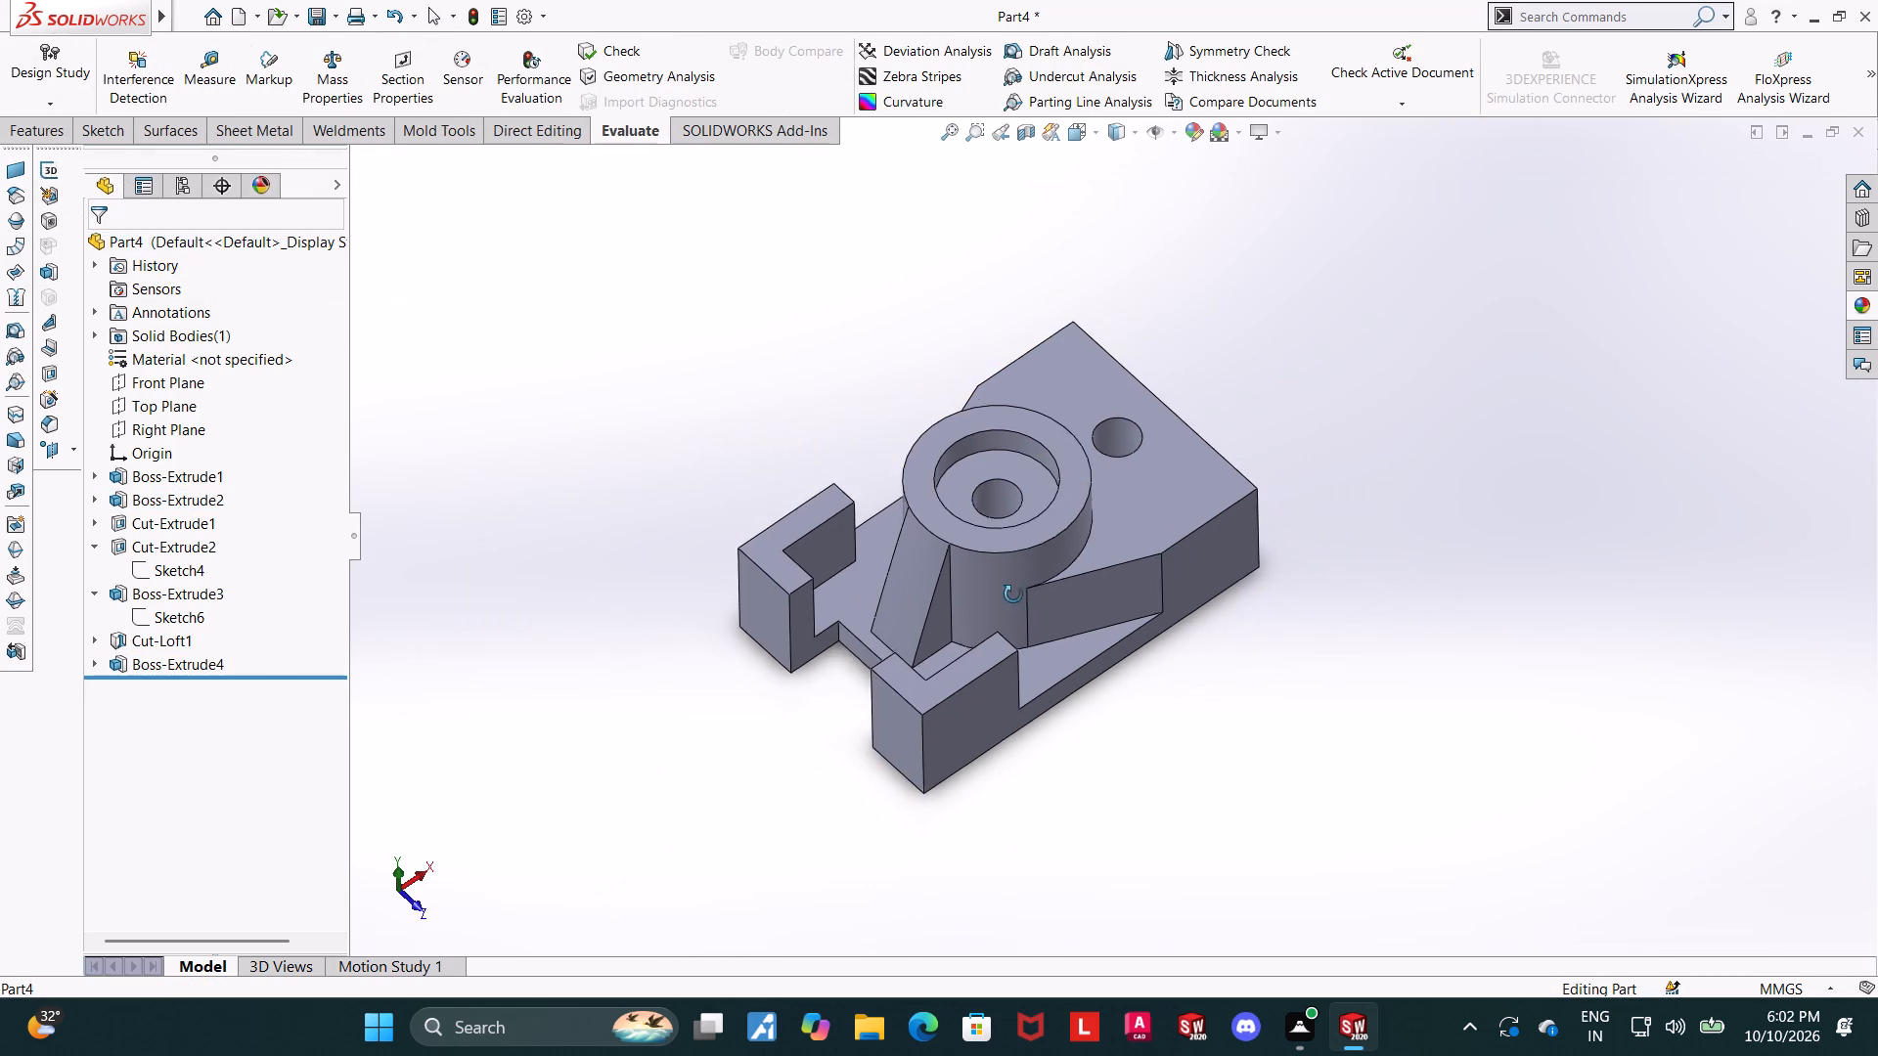
middle_drag(1013, 594, 1028, 539)
scroll(1096, 602, up, 2)
scroll(1095, 568, down, 2)
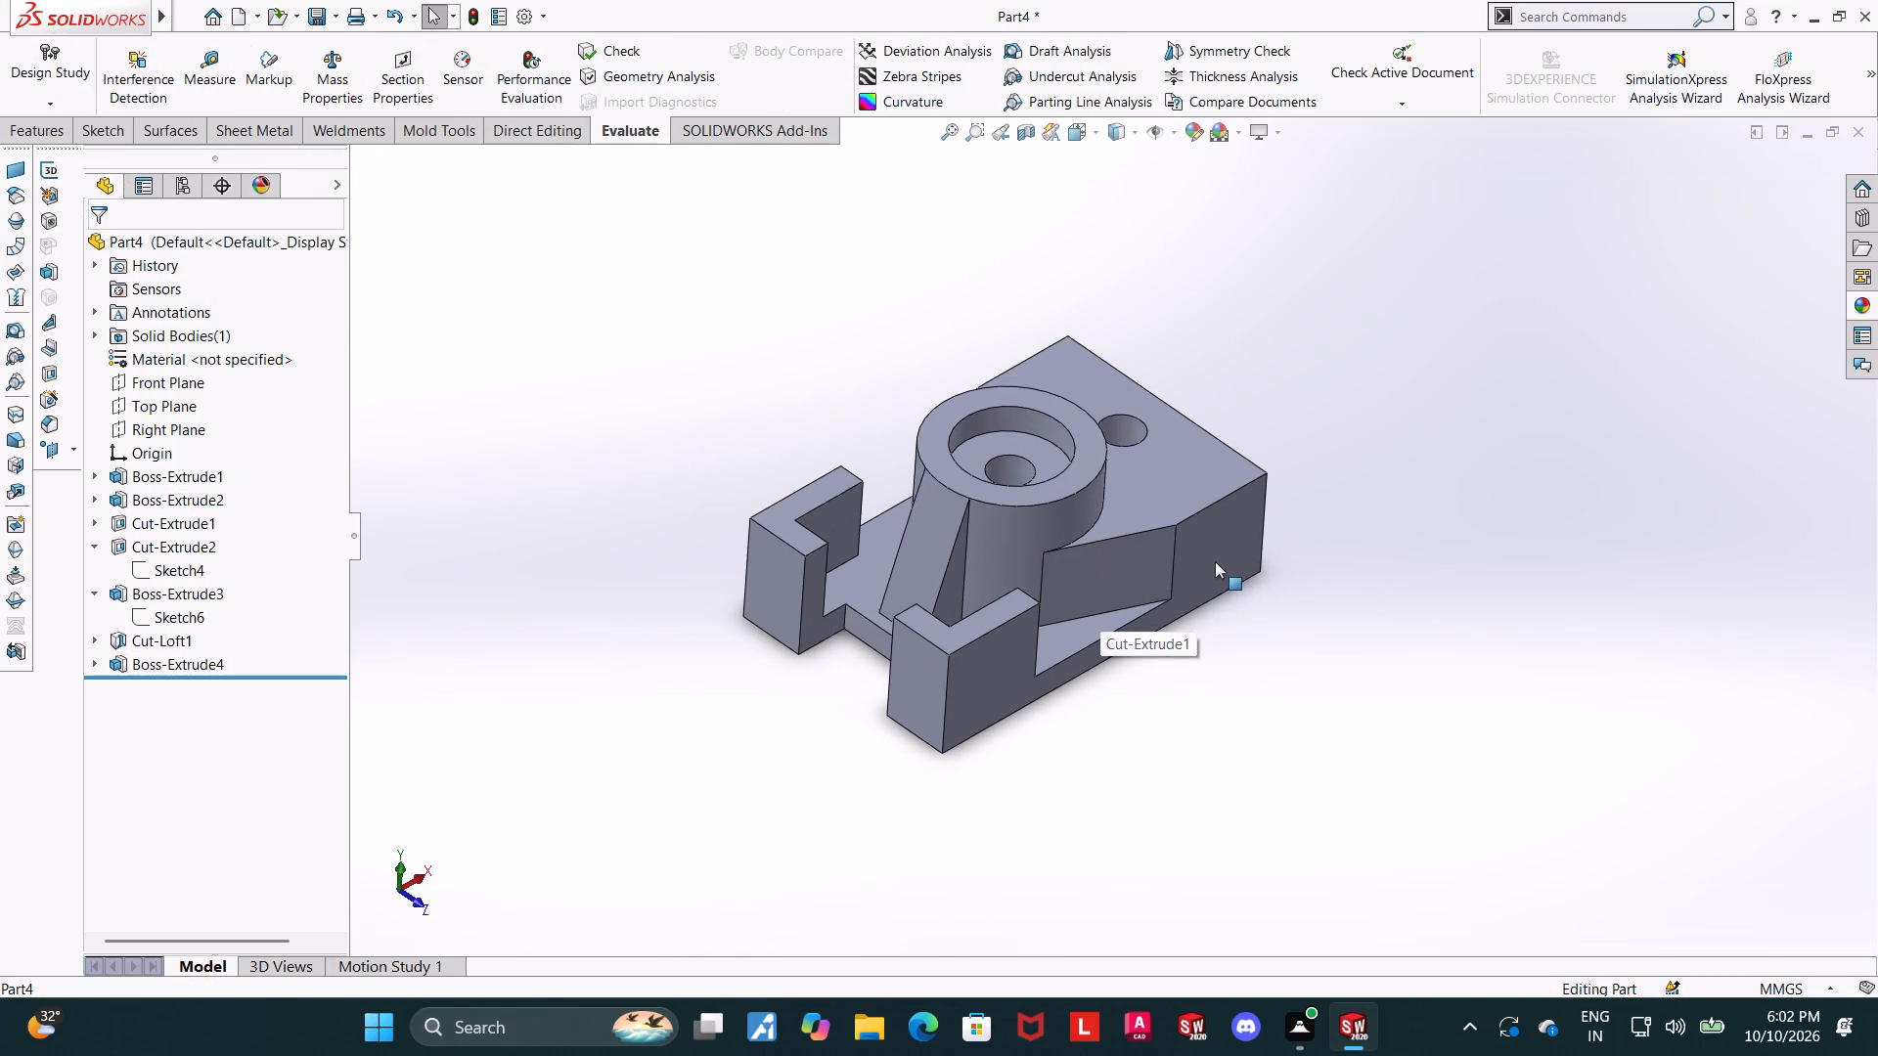
scroll(1223, 400, down, 1)
scroll(1220, 508, up, 1)
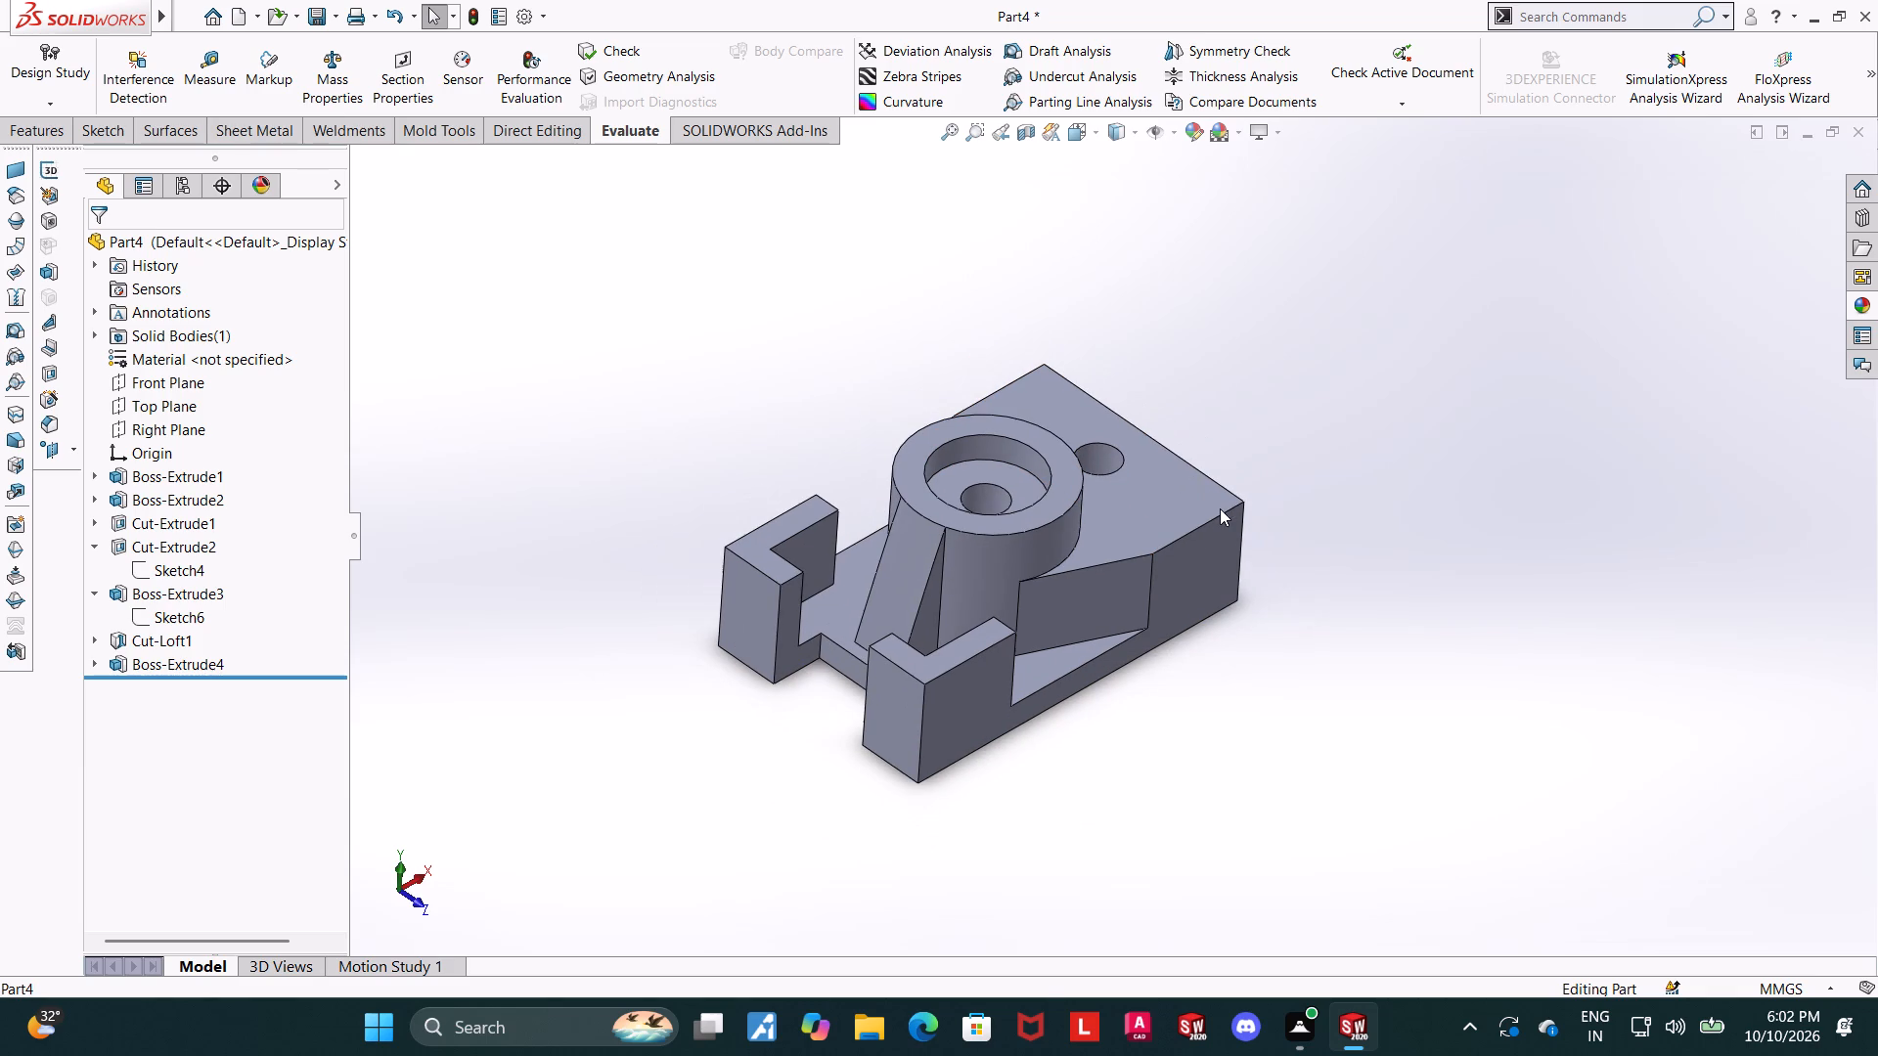
scroll(1286, 528, down, 2)
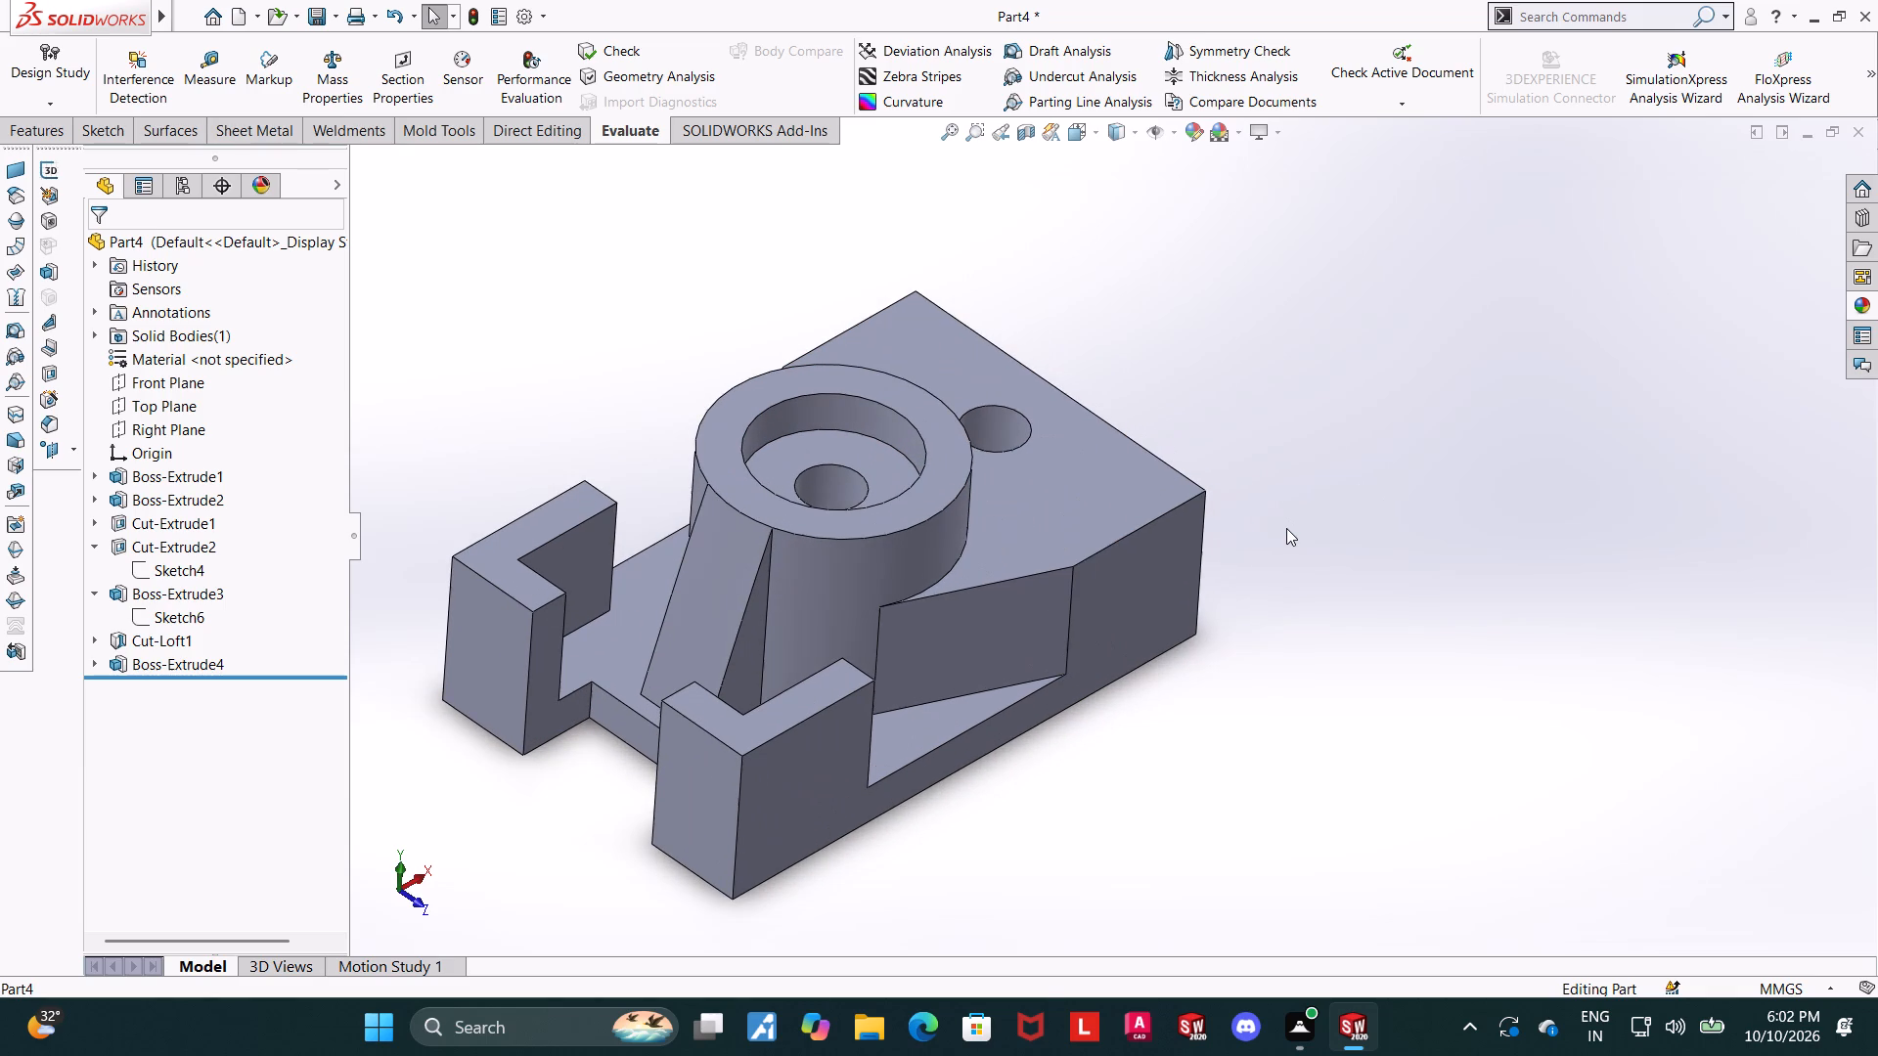
scroll(1129, 541, up, 1)
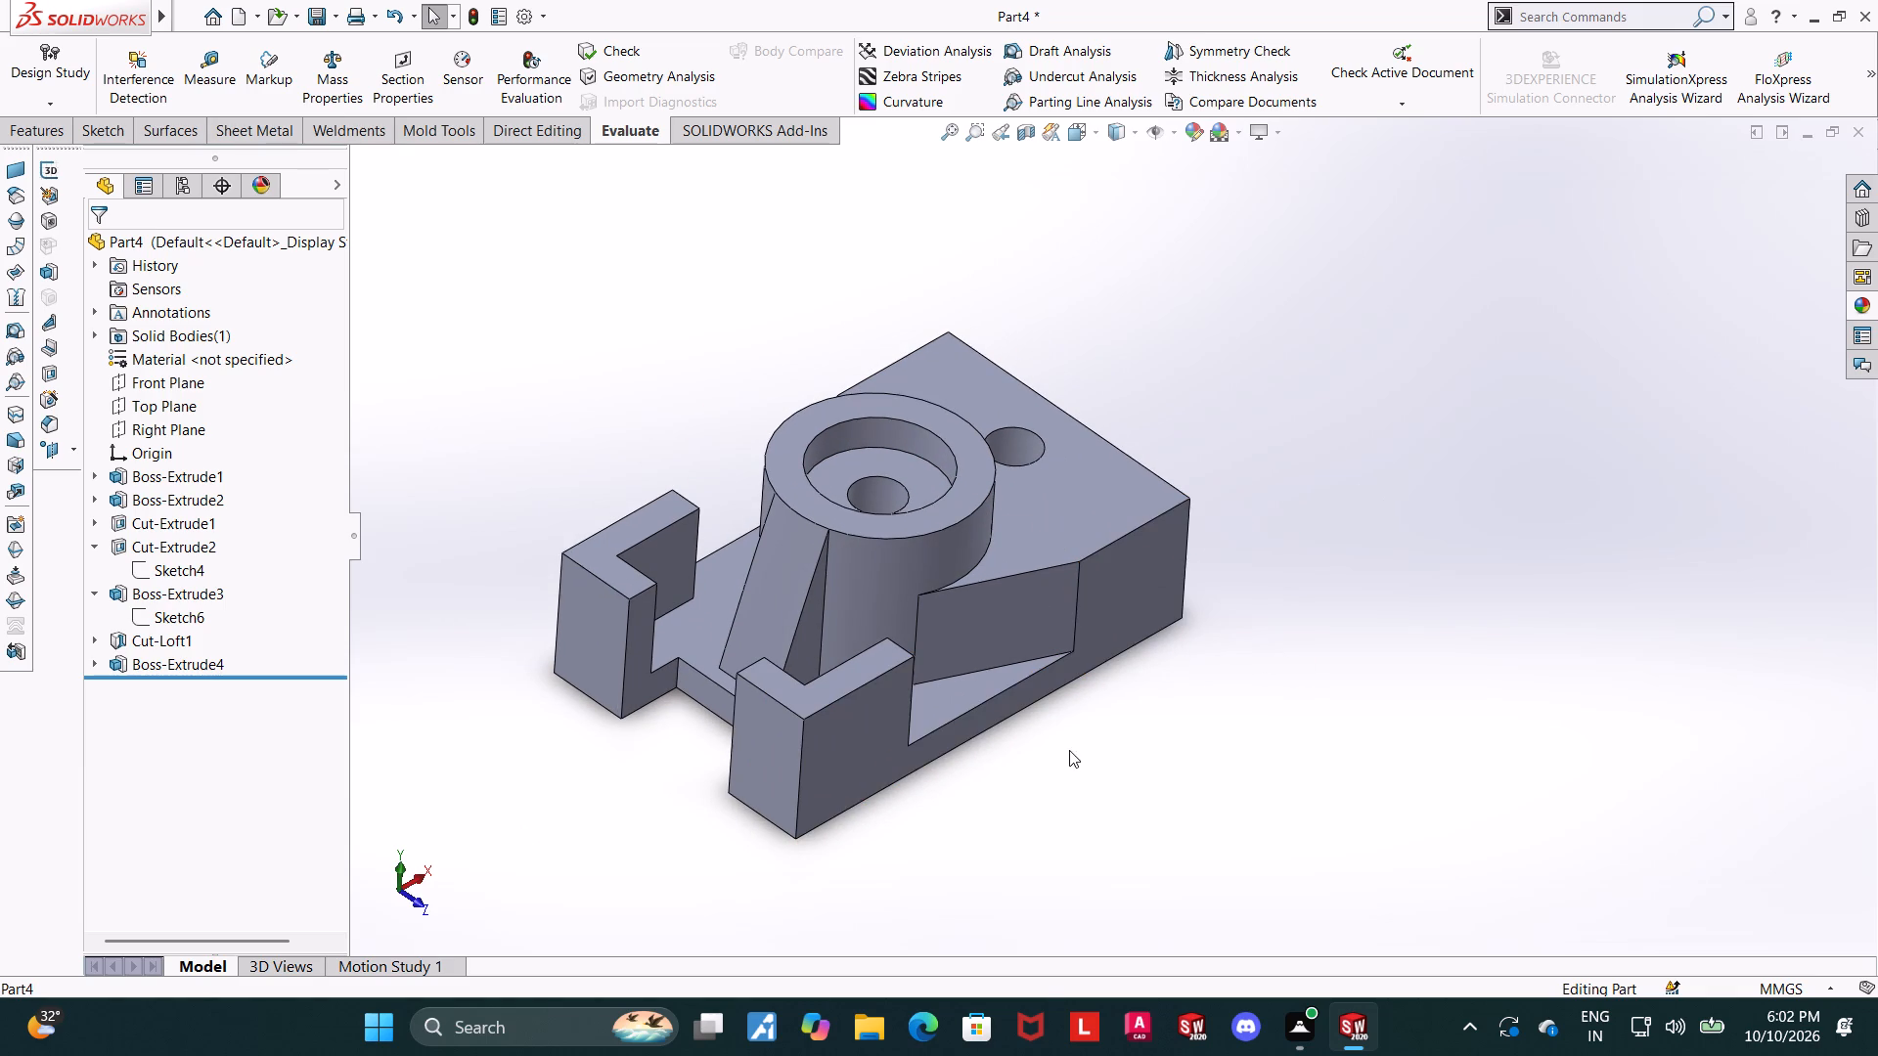
Measure the length of the block's long bottom edge on the front side.
middle_drag(1069, 750, 1018, 554)
click(212, 72)
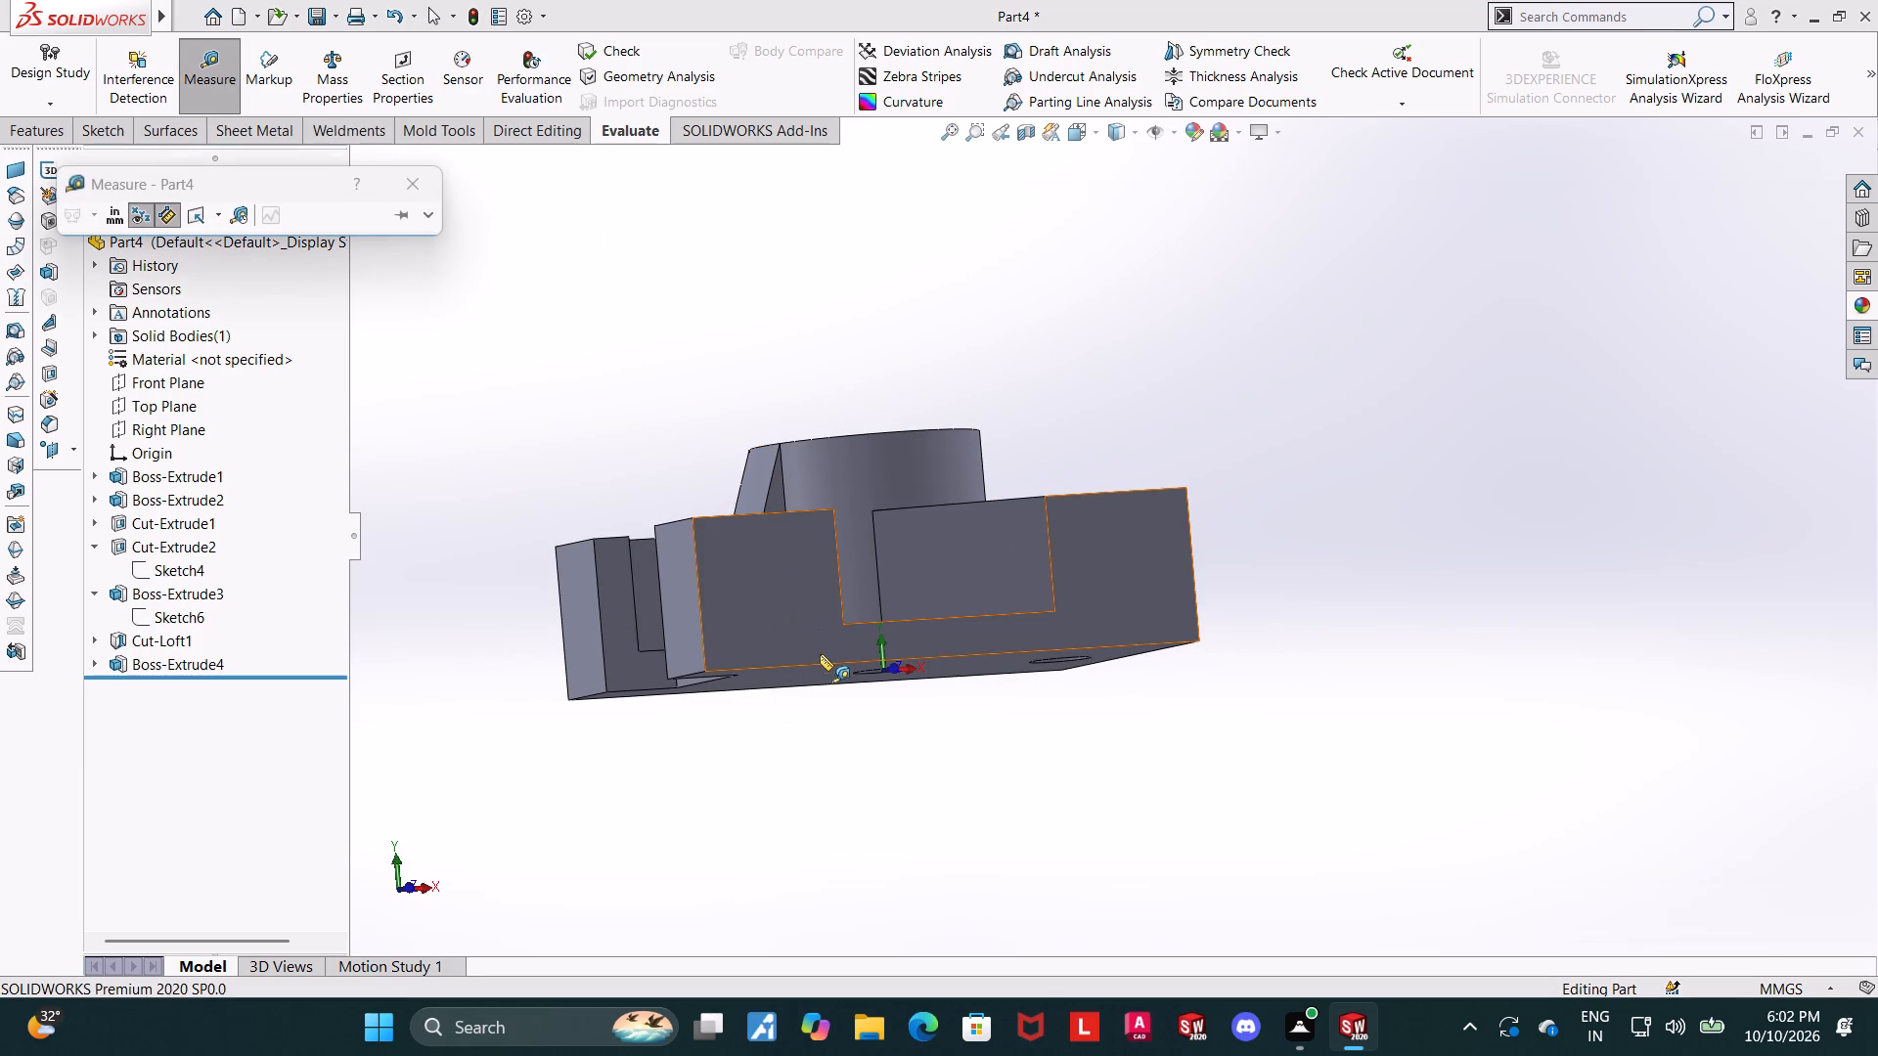
click(815, 662)
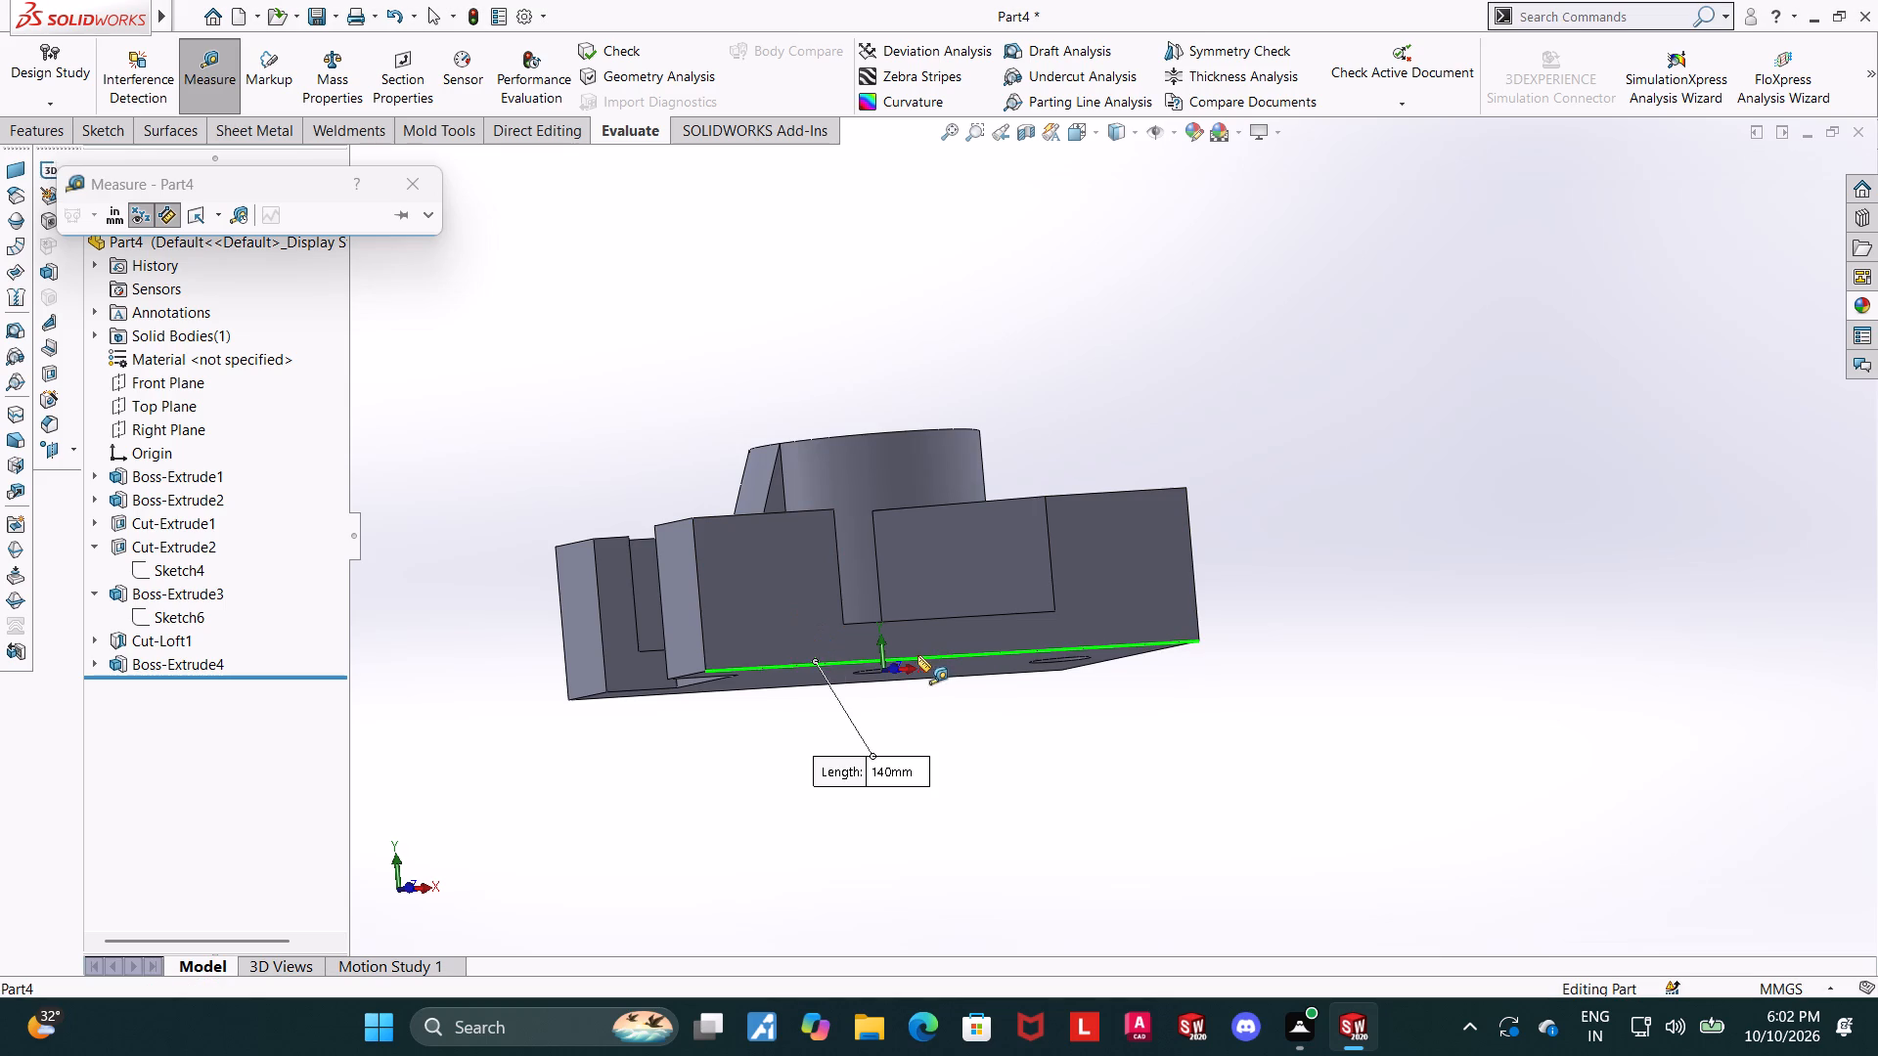
scroll(918, 659, up, 1)
middle_drag(1089, 563, 1113, 687)
key(Escape)
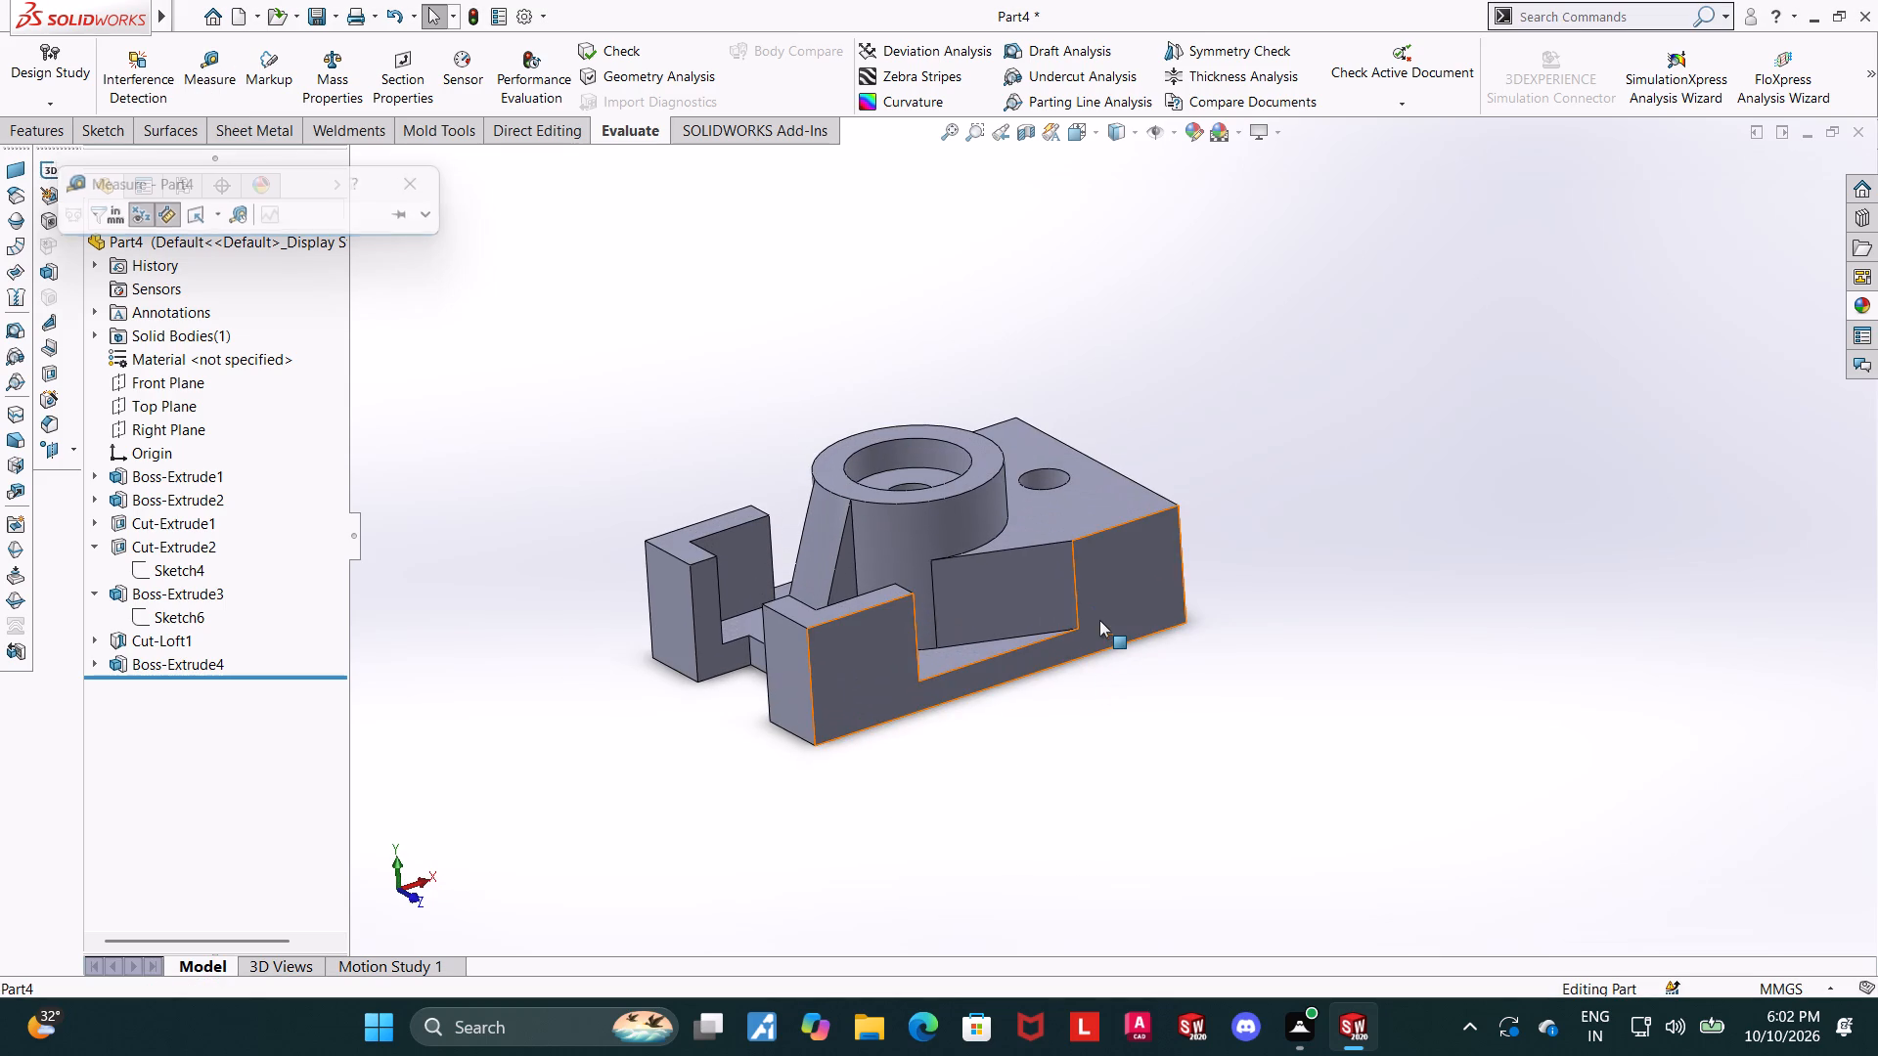
Examine the completed part's uprights, notch, sloped support and side cut from oblique views.
scroll(1099, 620, up, 2)
scroll(1039, 495, down, 4)
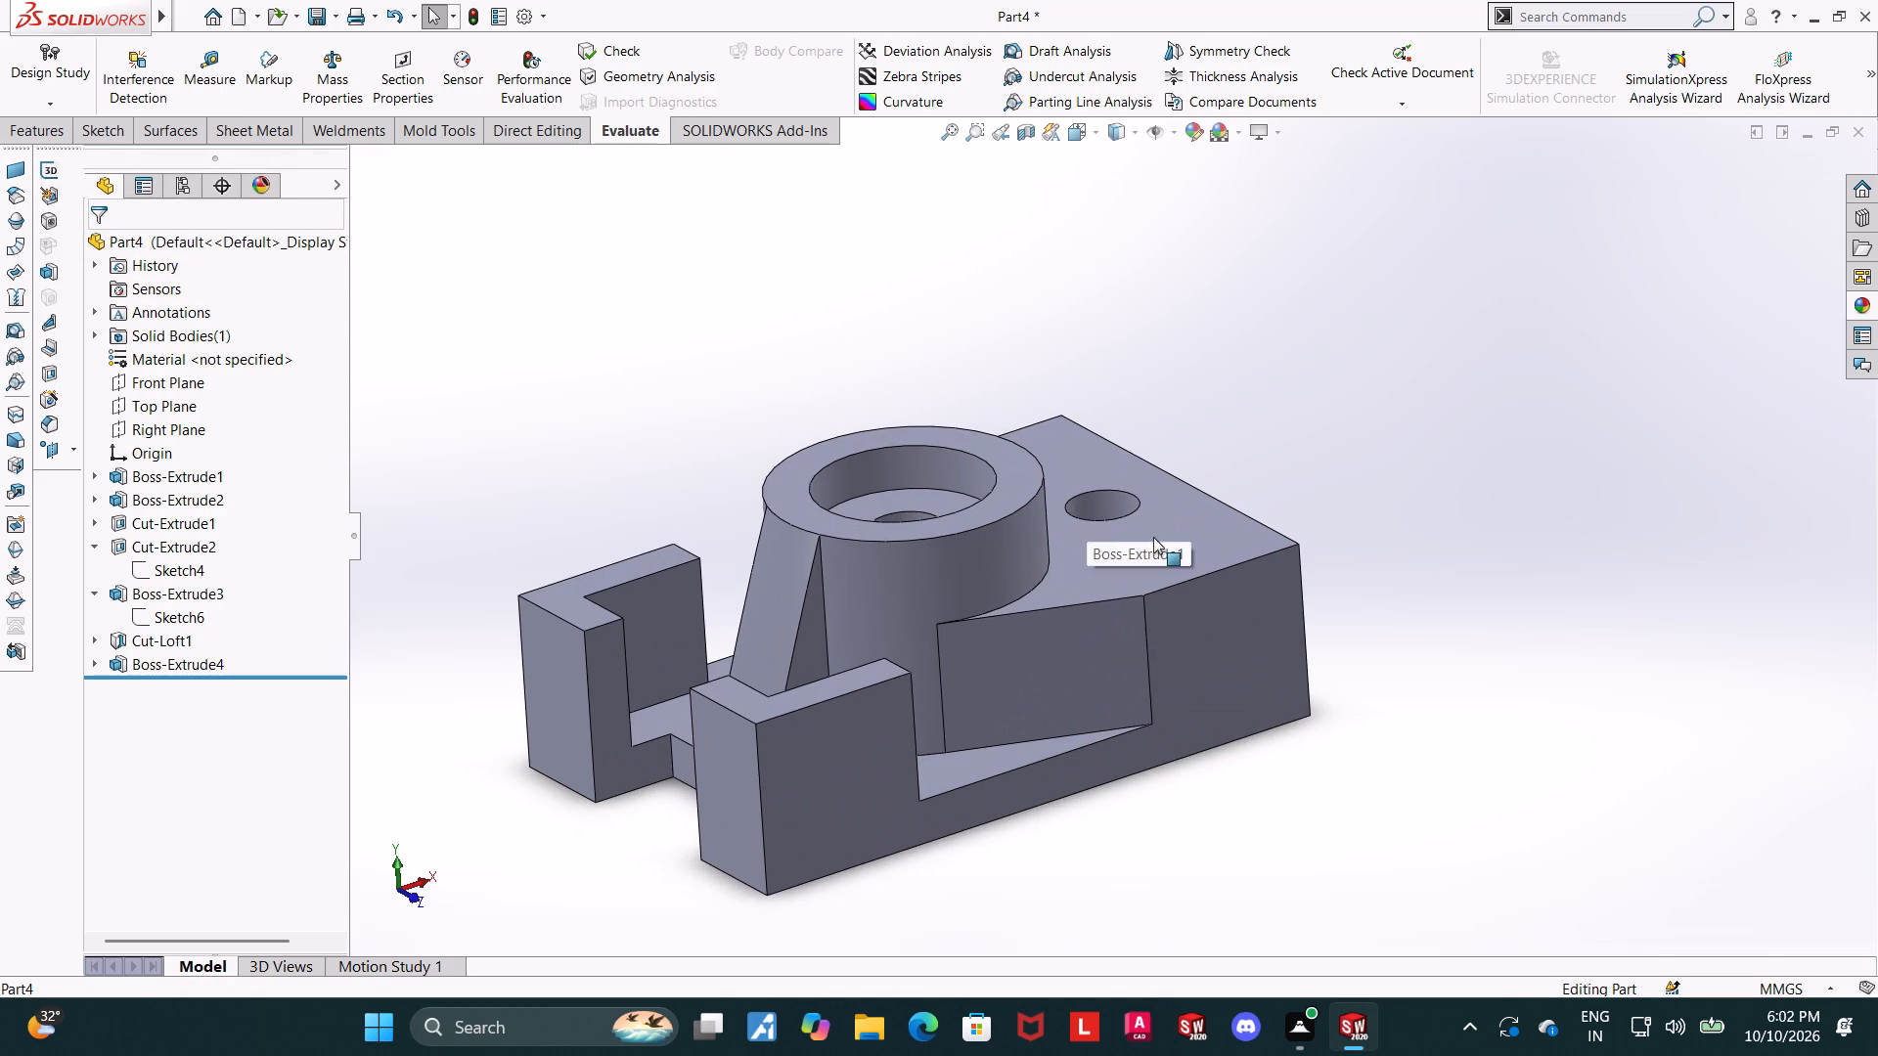
scroll(1137, 548, up, 2)
middle_drag(1135, 531, 1146, 642)
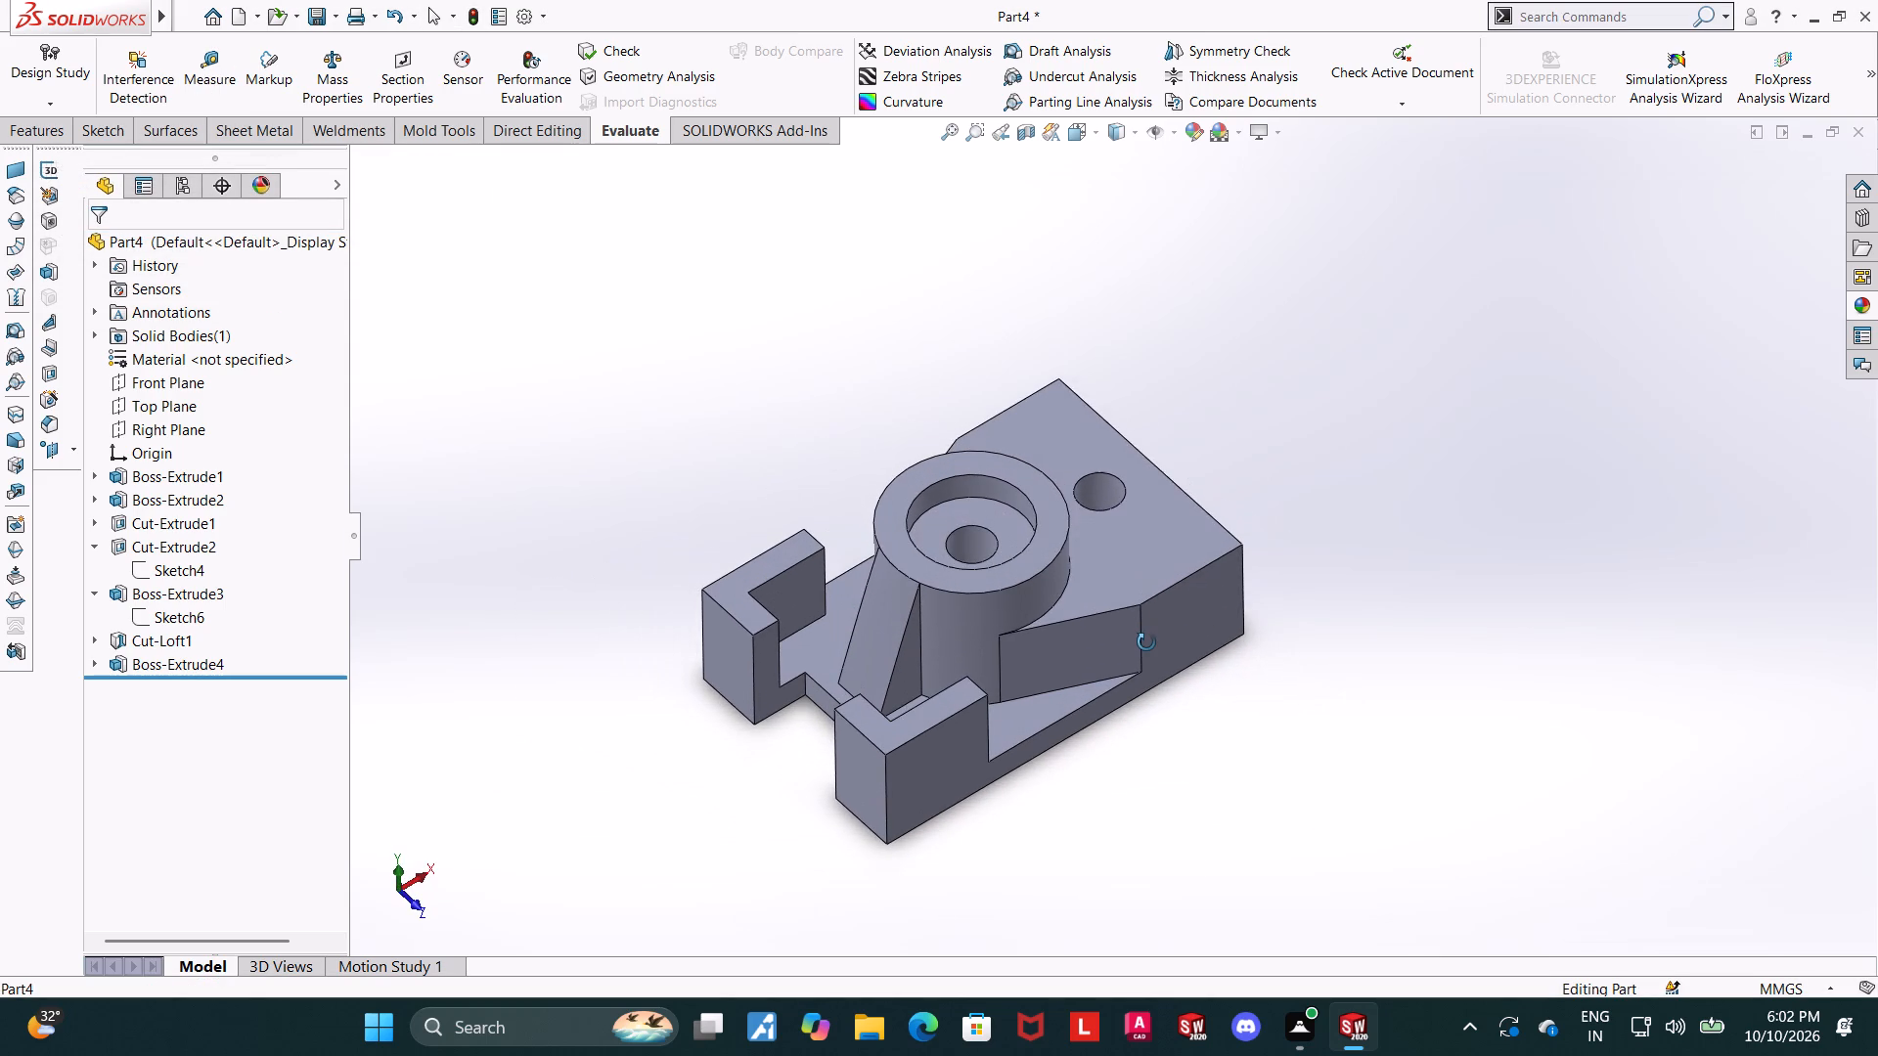
middle_drag(1146, 642, 1143, 635)
scroll(1002, 652, down, 2)
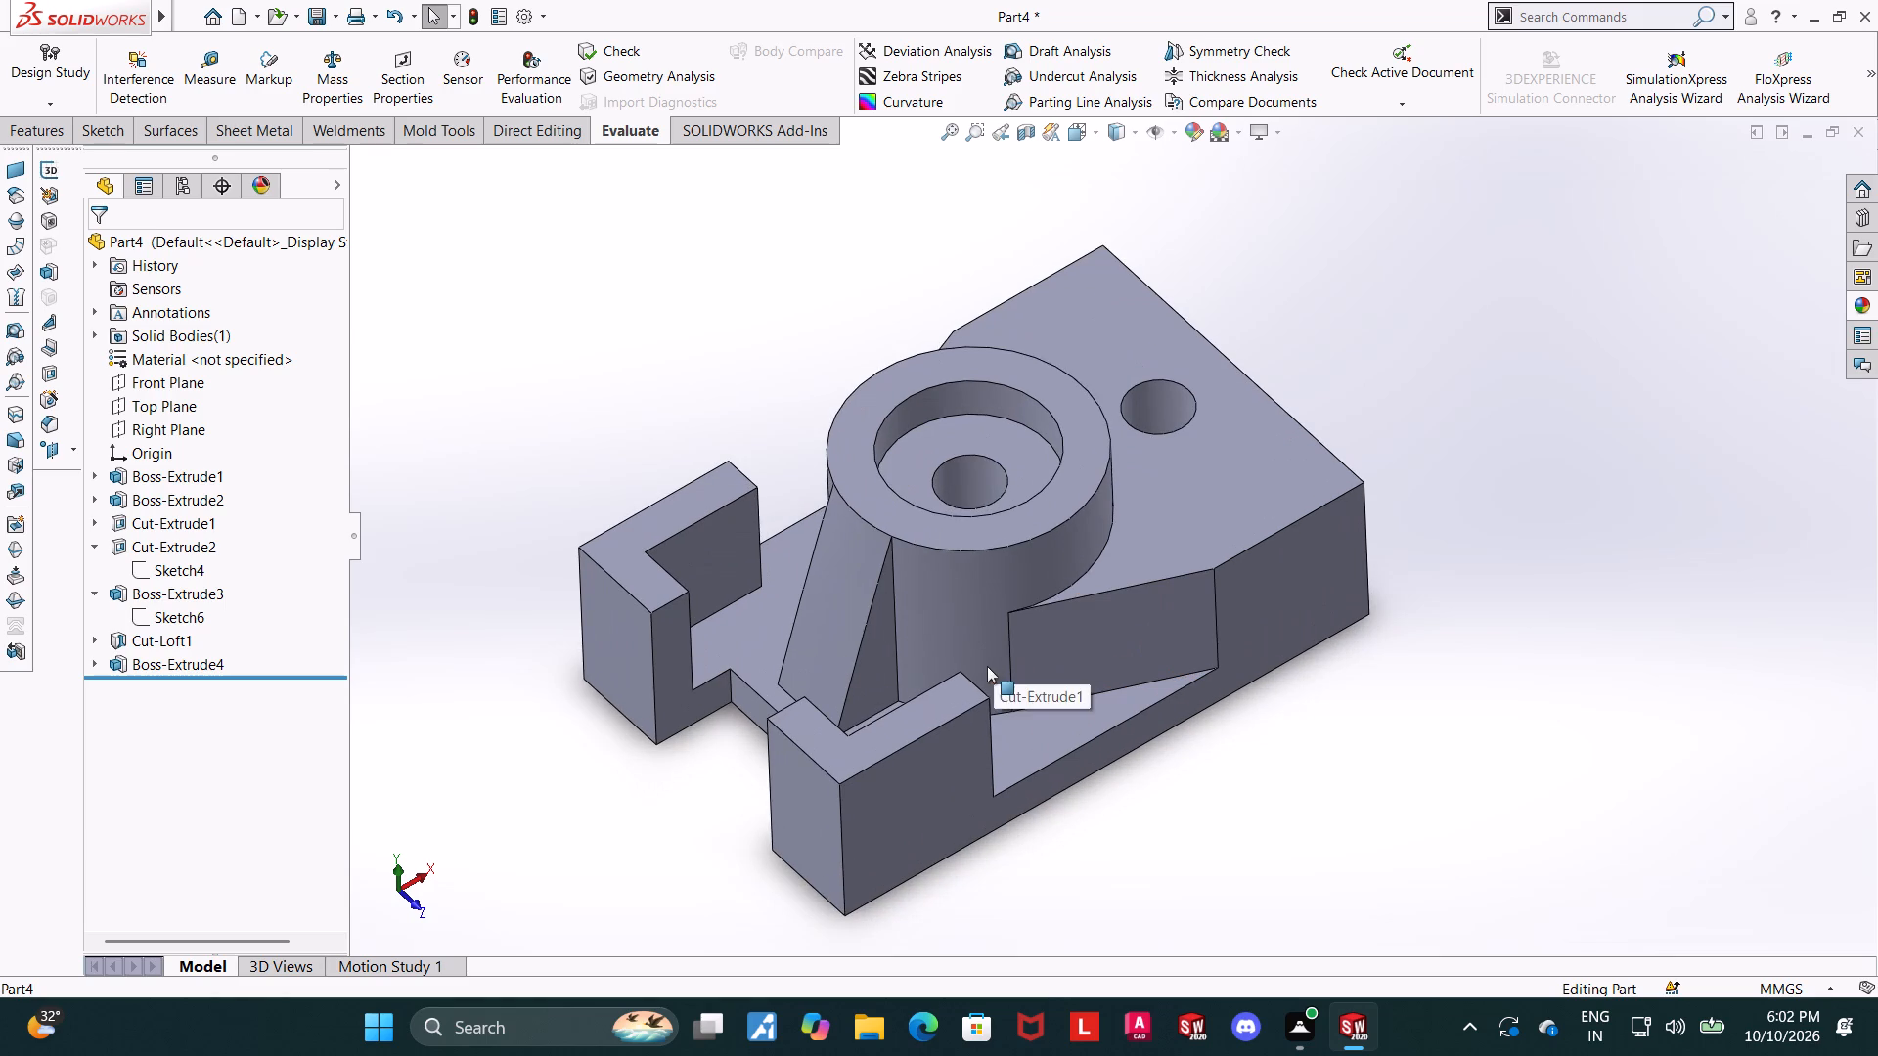
scroll(834, 664, up, 2)
scroll(889, 677, down, 3)
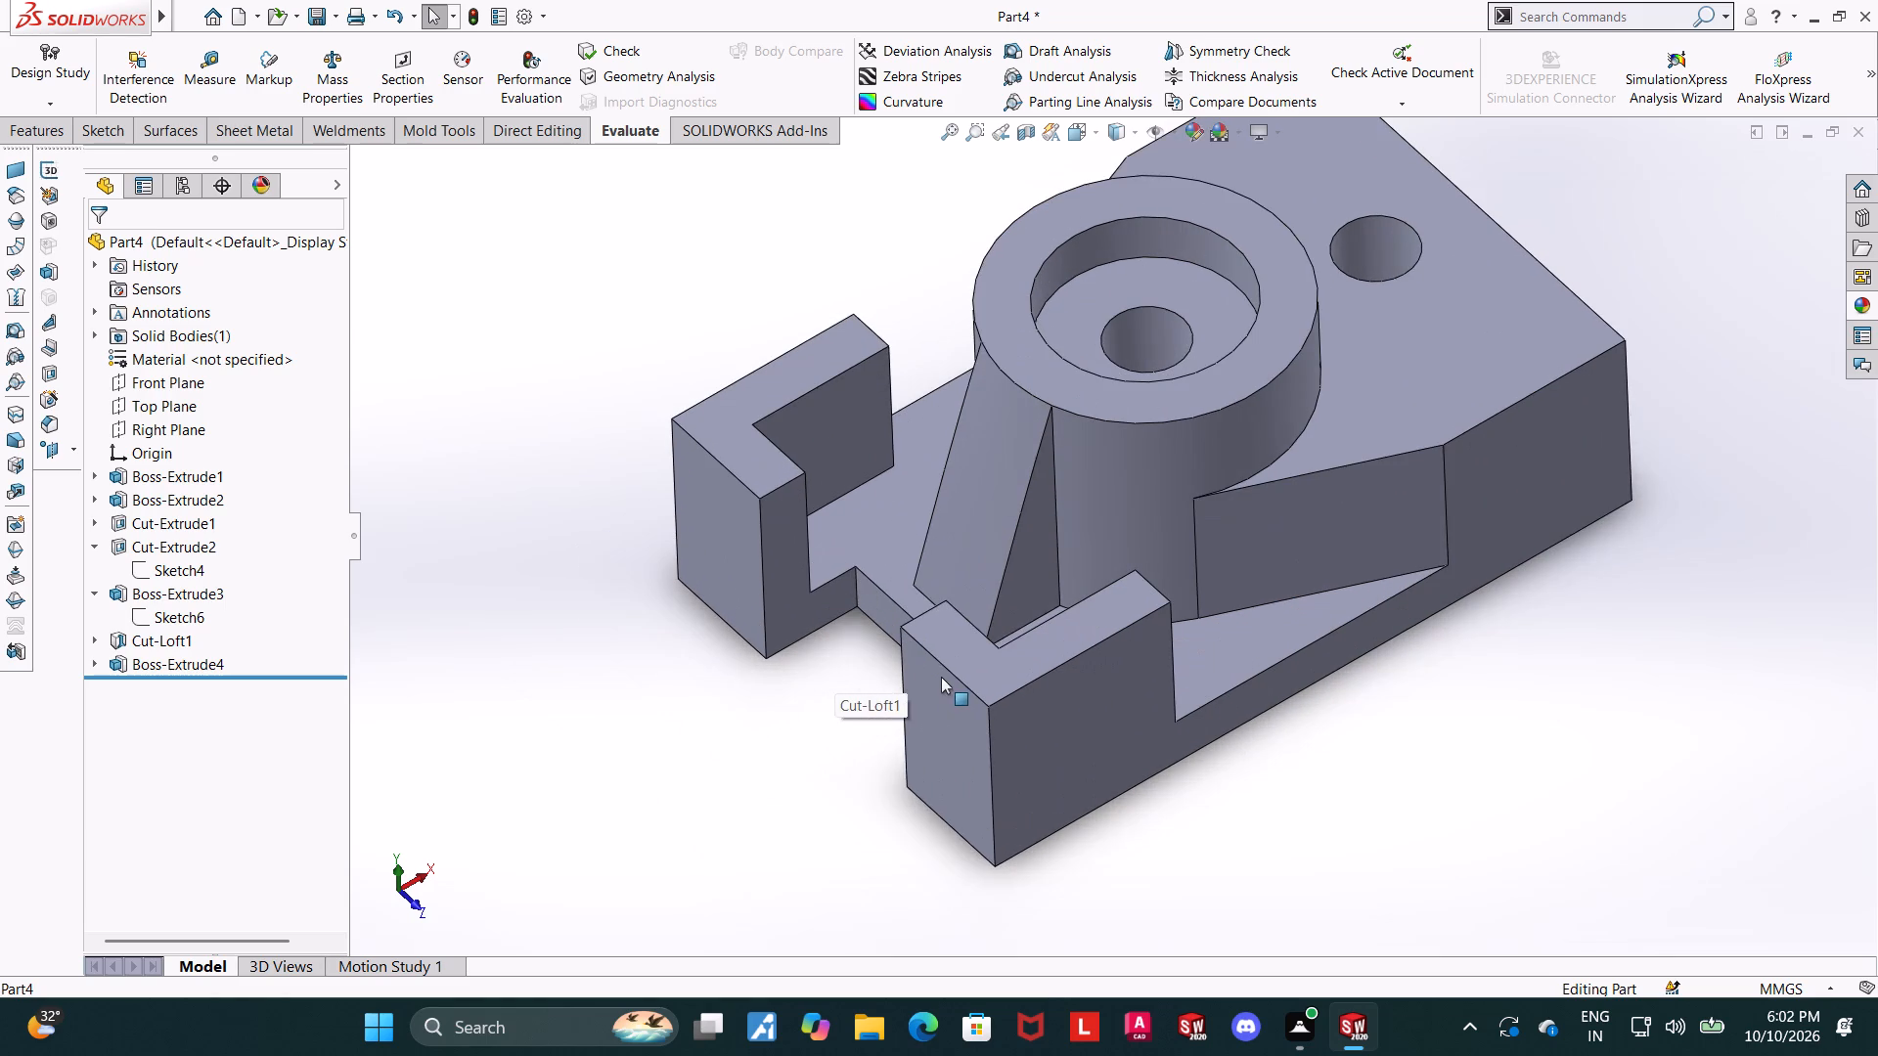
middle_drag(951, 684, 959, 702)
scroll(989, 682, up, 1)
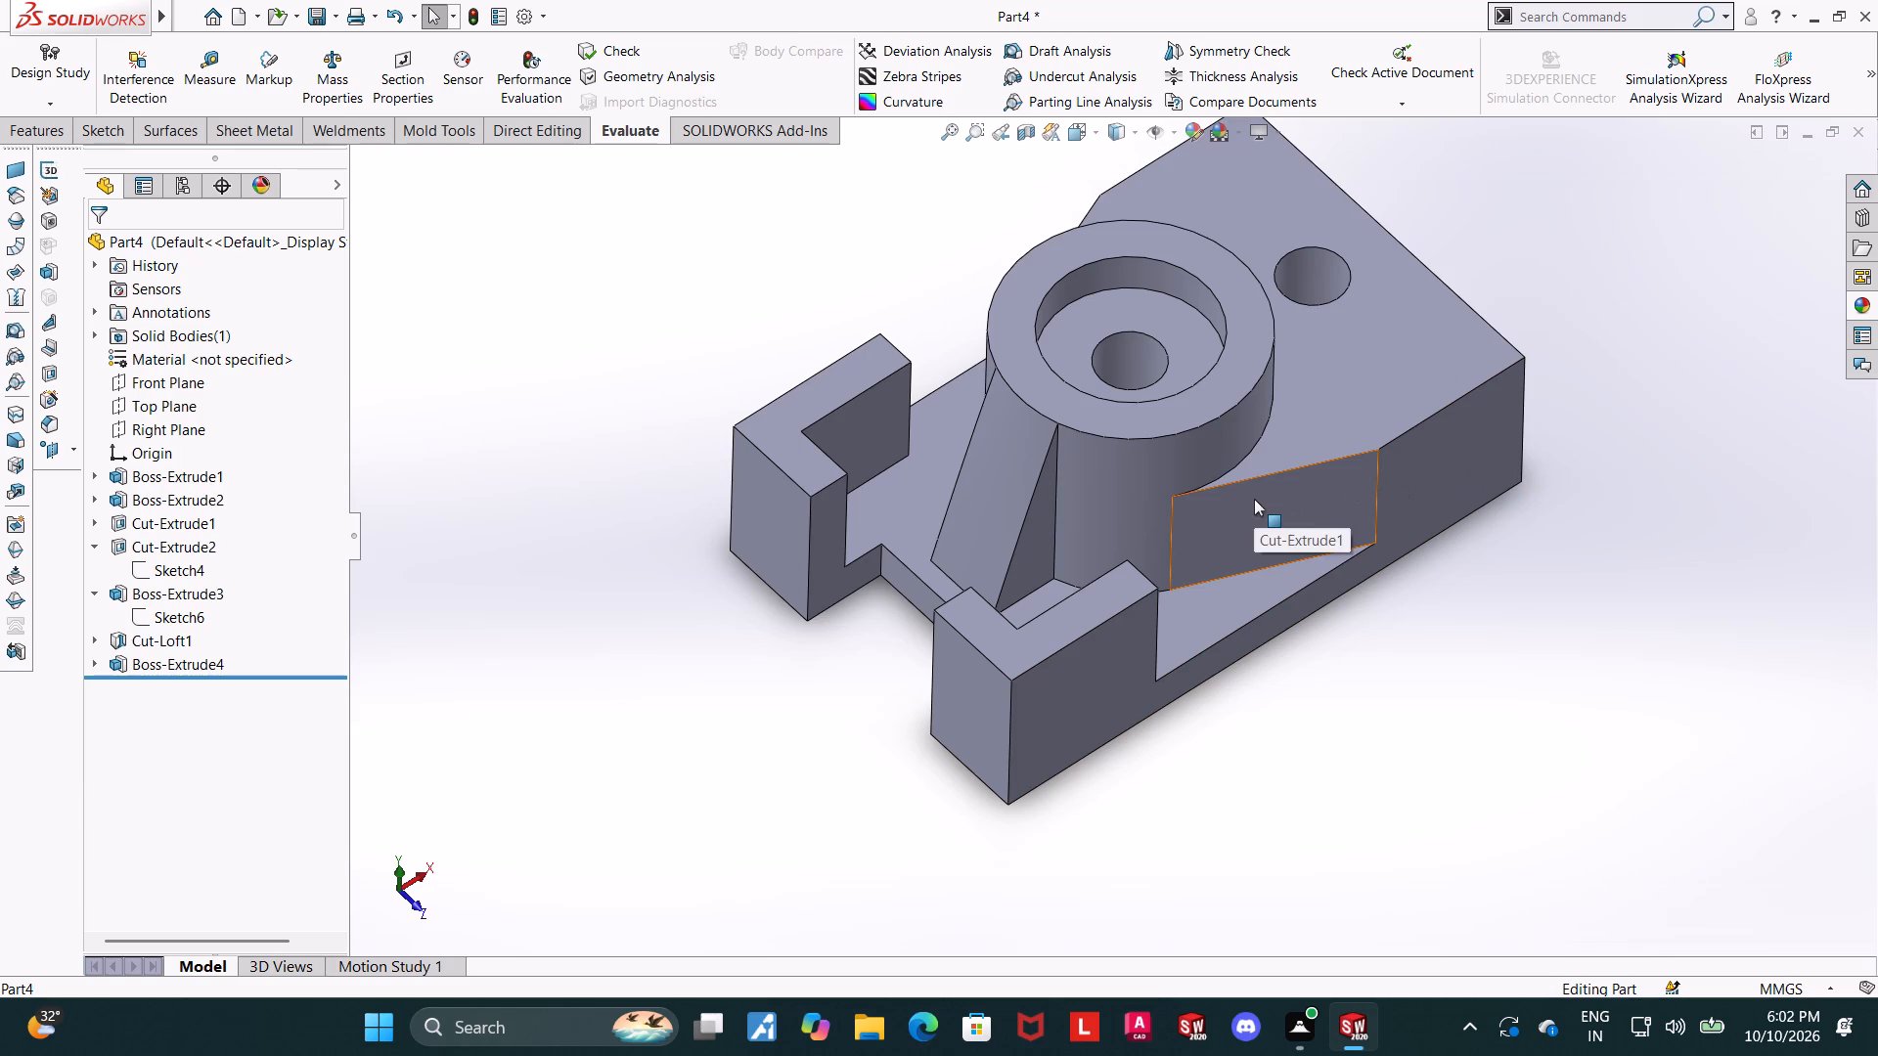
Orient the model to the isometric view from its top-front-left corner.
click(1077, 143)
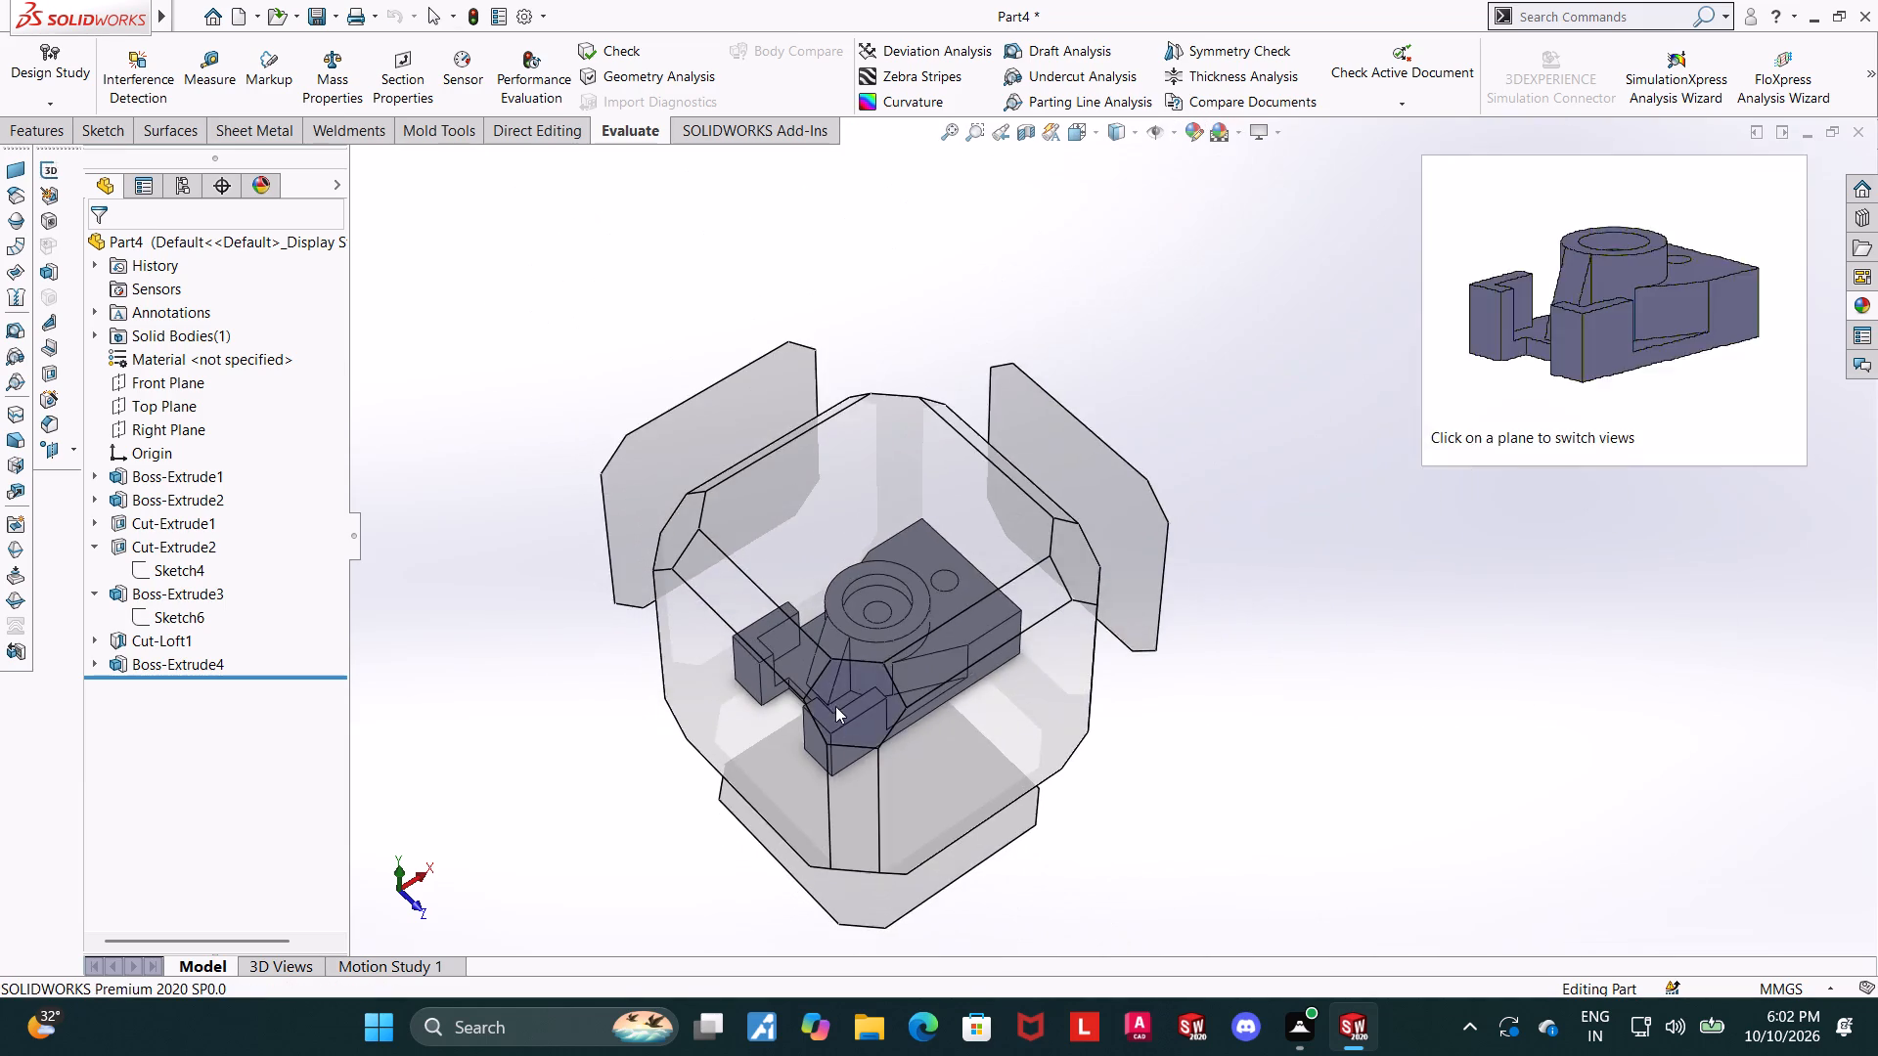
click(835, 706)
scroll(1487, 678, down, 1)
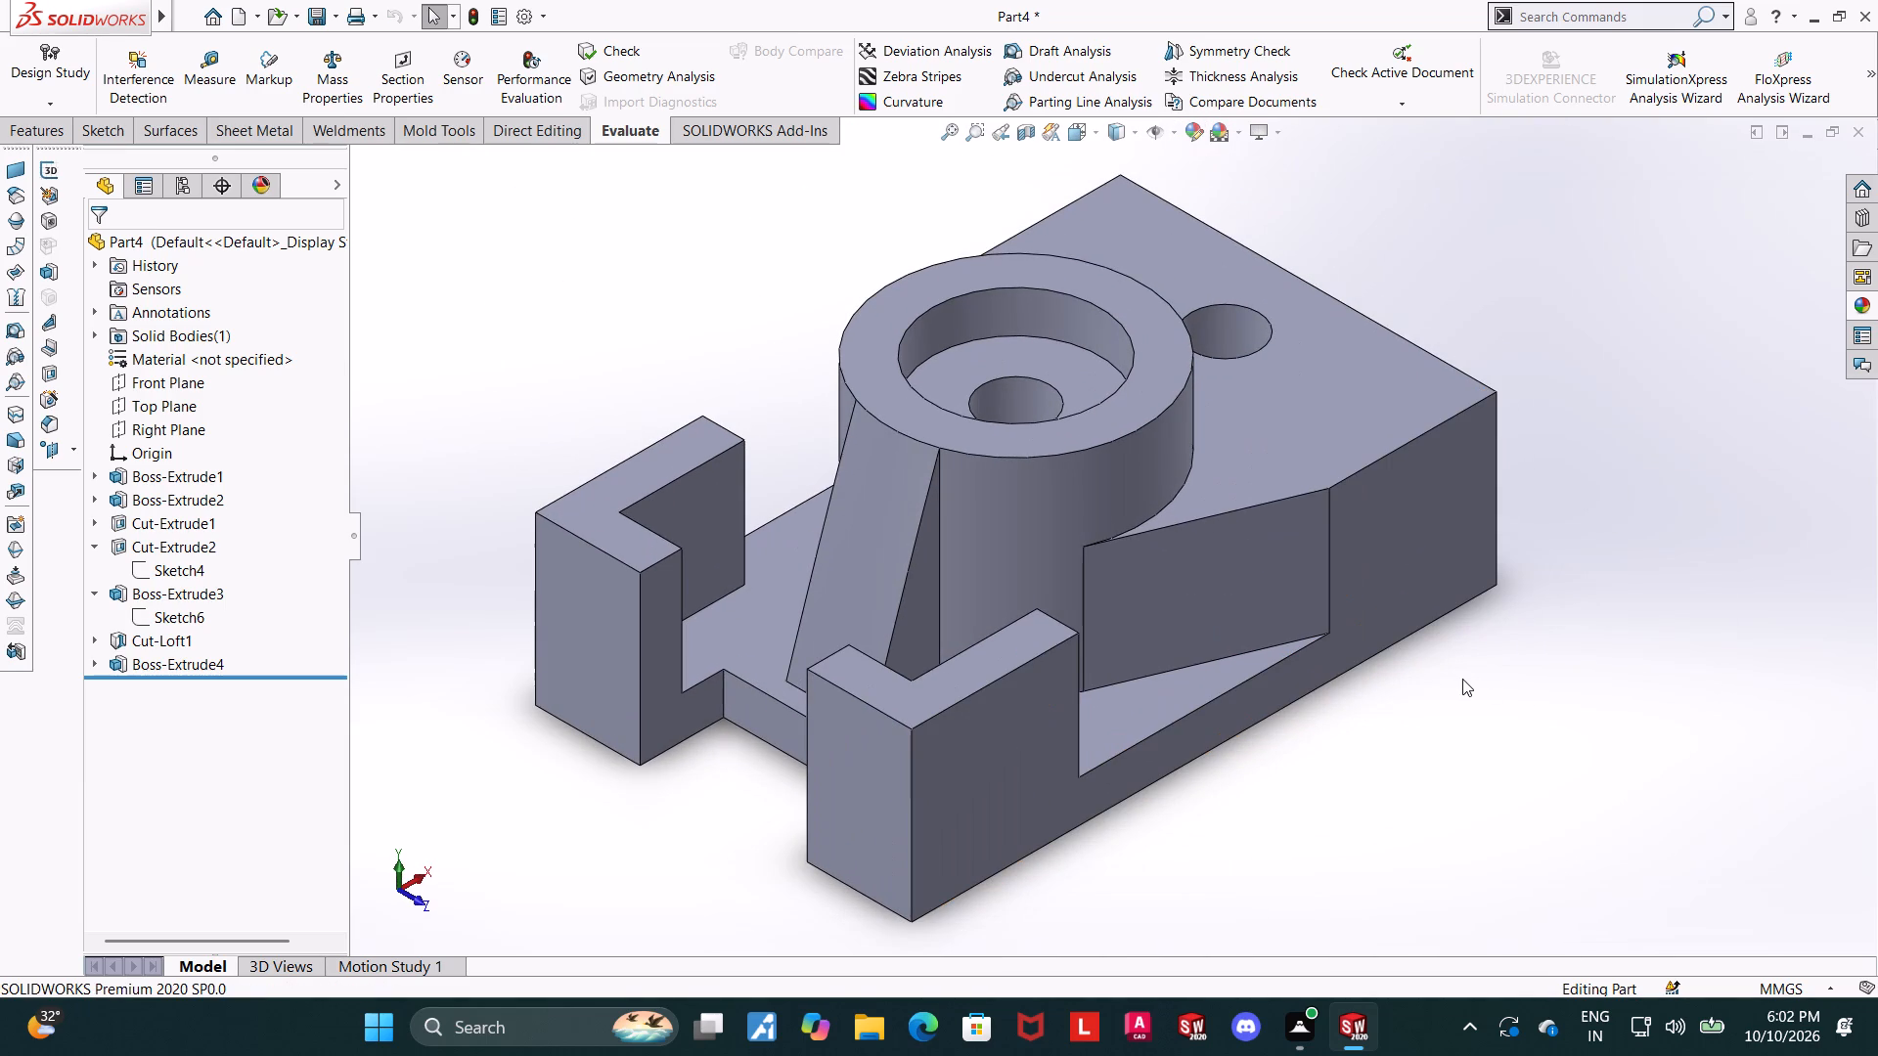
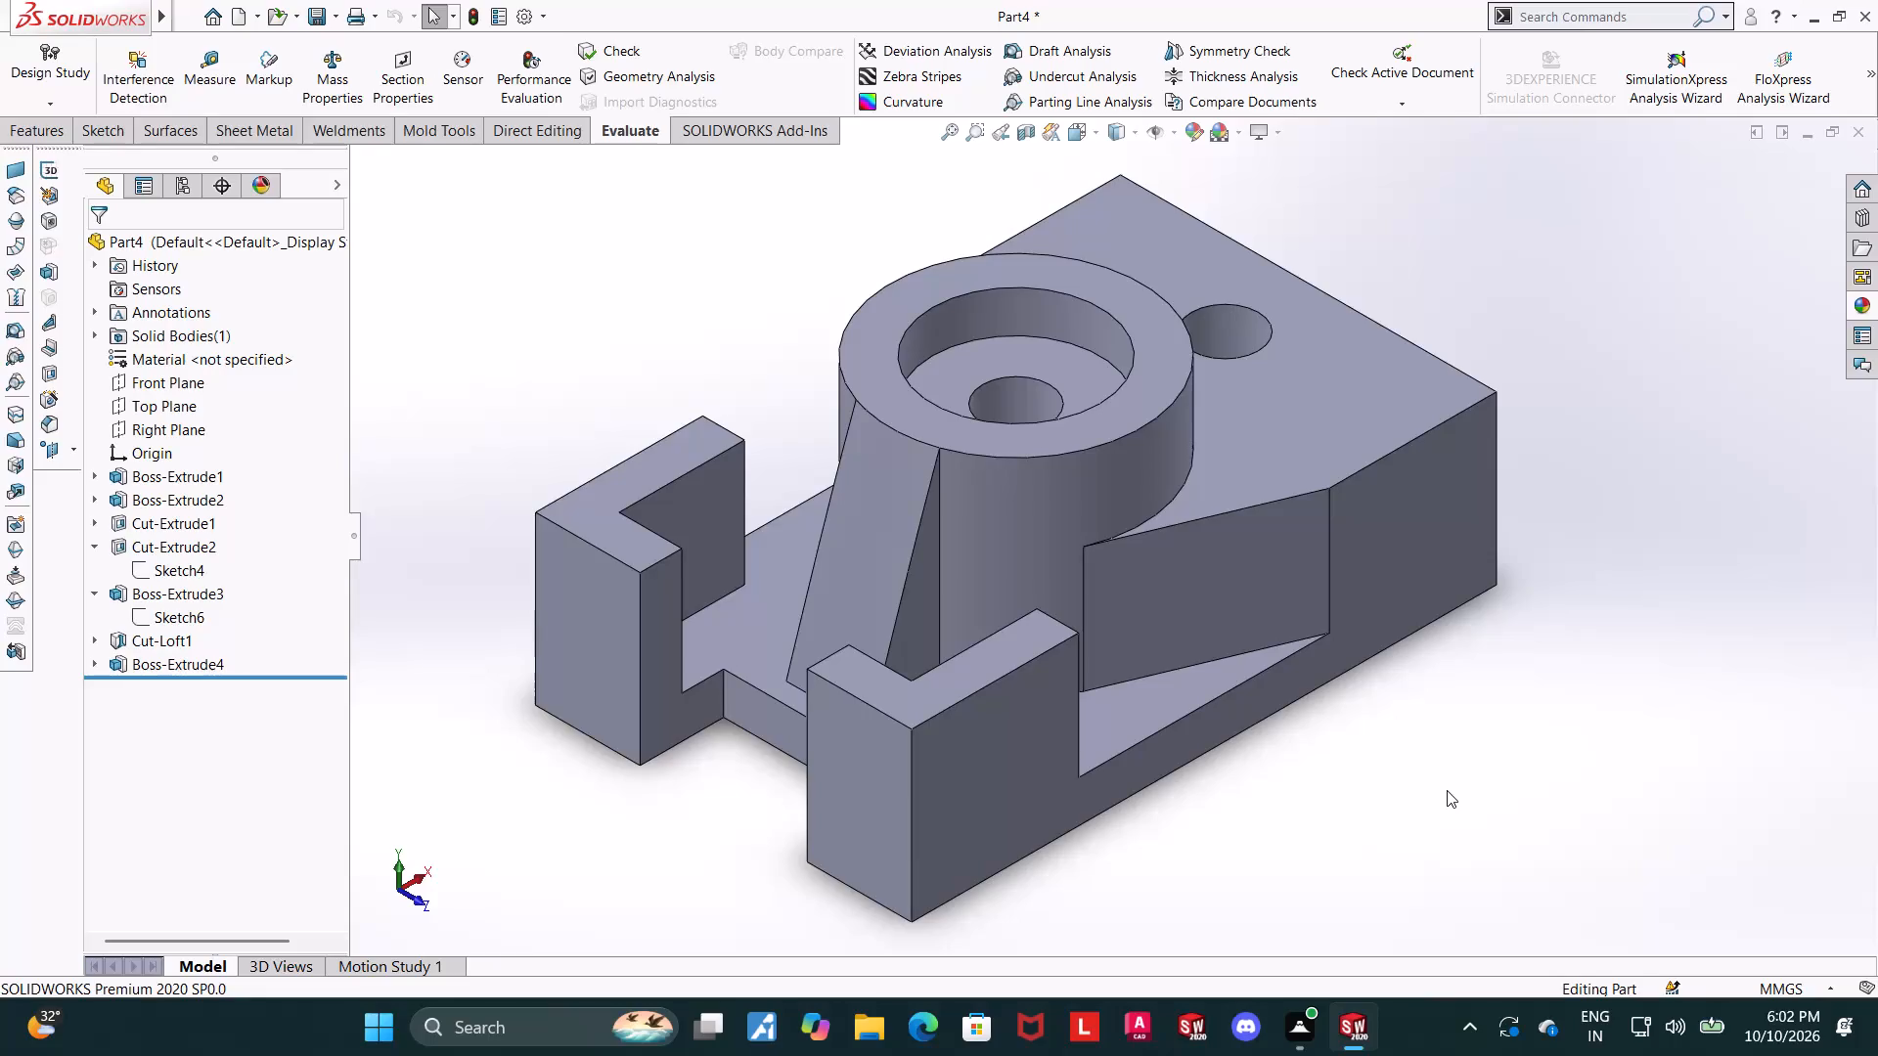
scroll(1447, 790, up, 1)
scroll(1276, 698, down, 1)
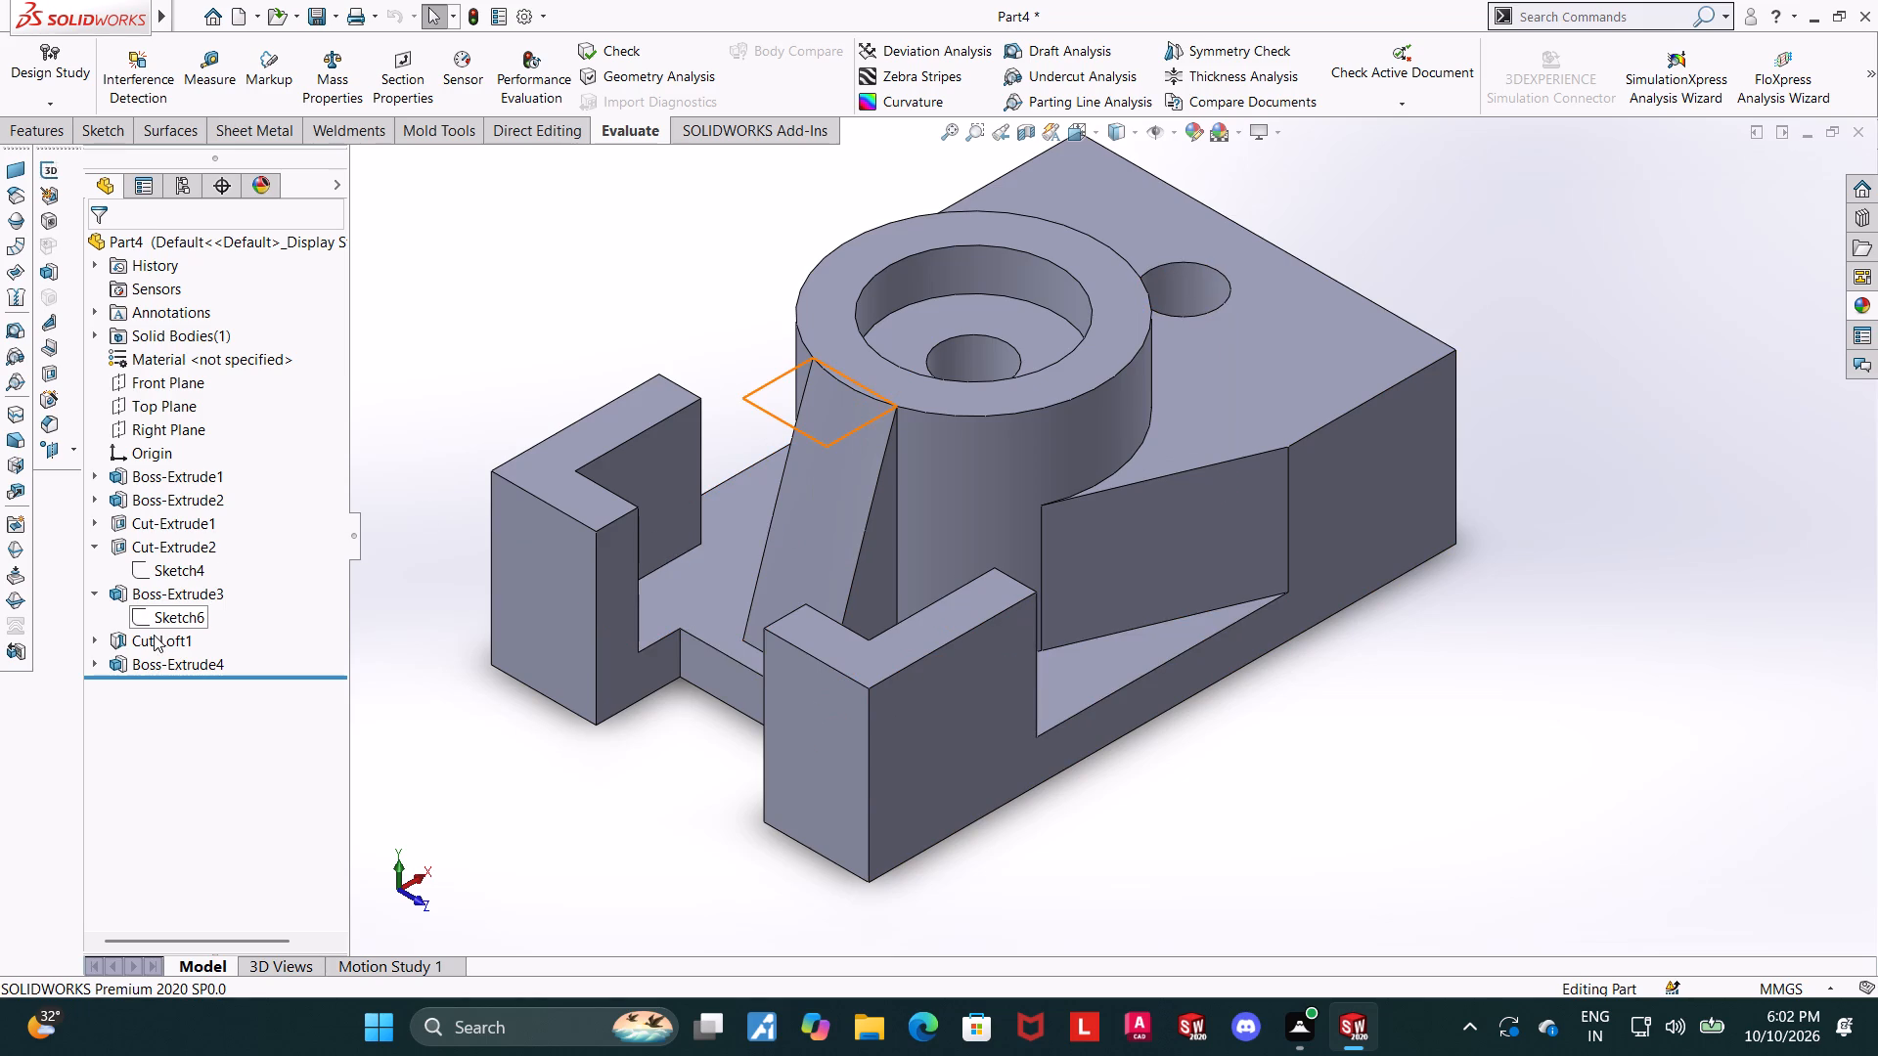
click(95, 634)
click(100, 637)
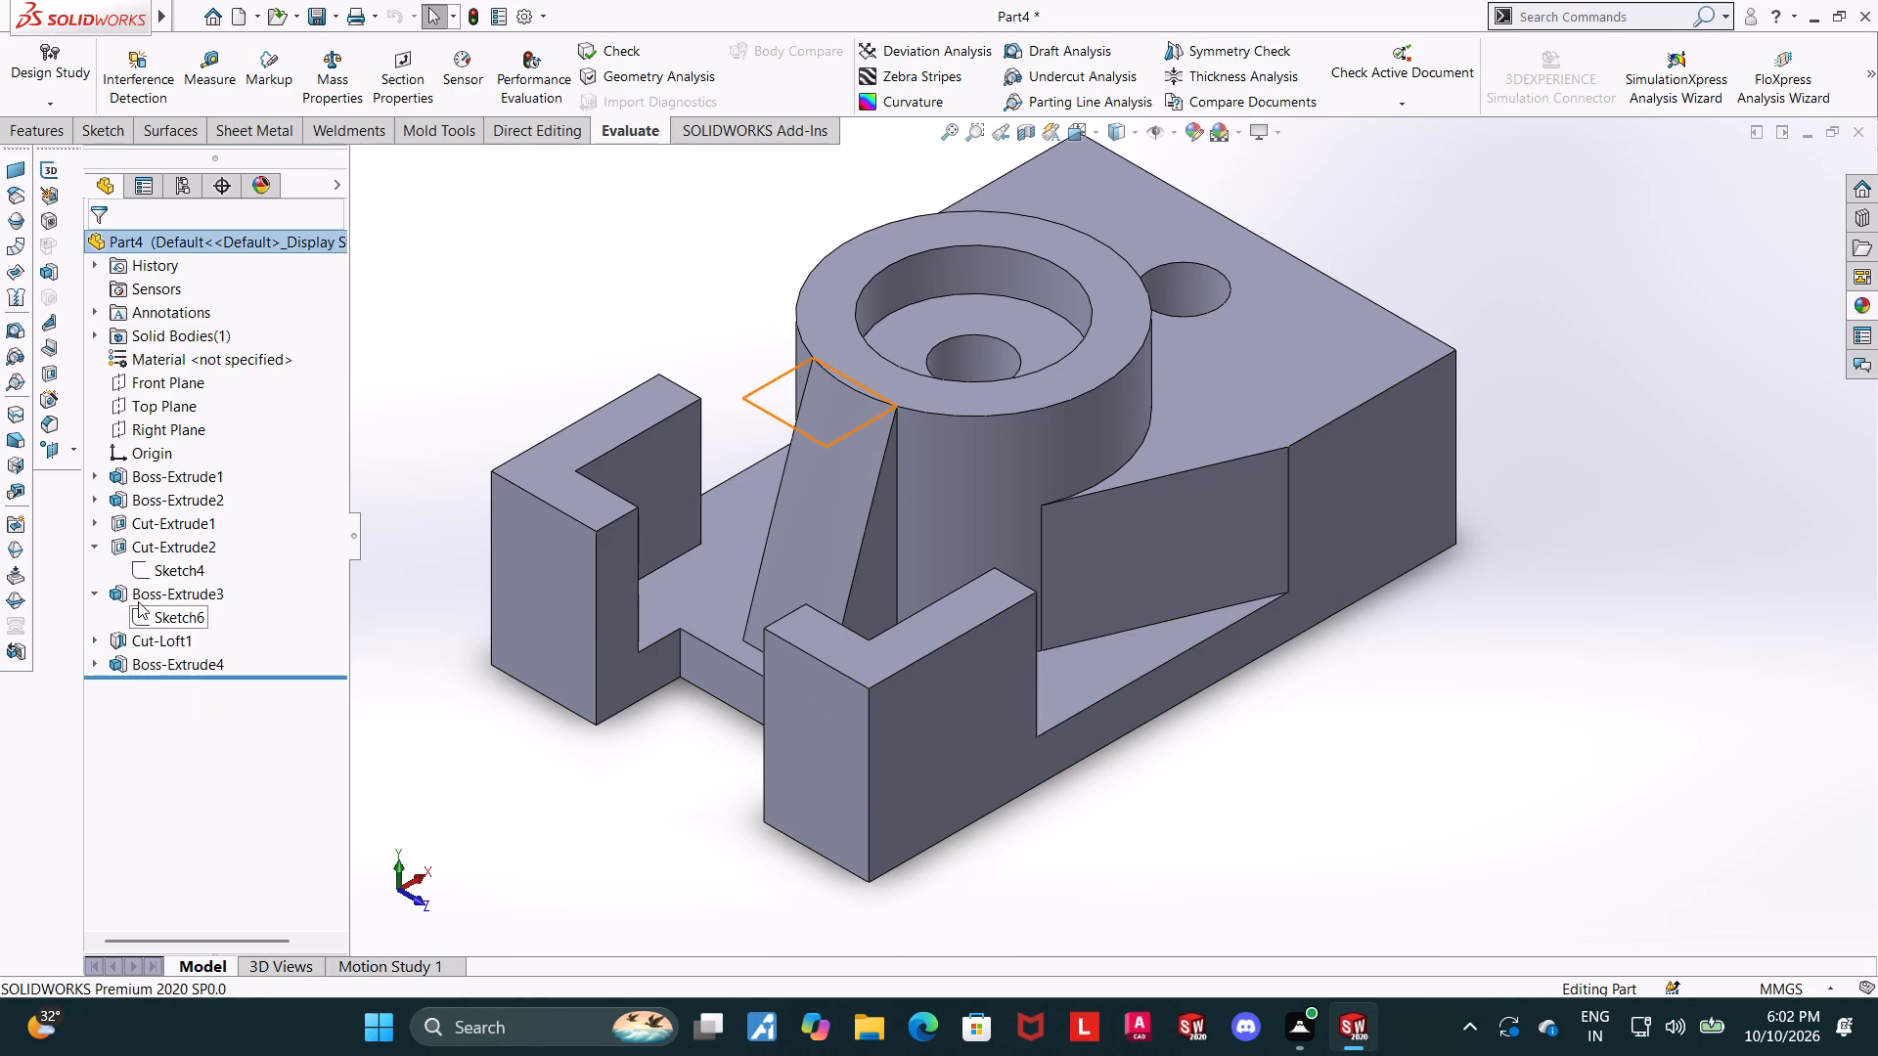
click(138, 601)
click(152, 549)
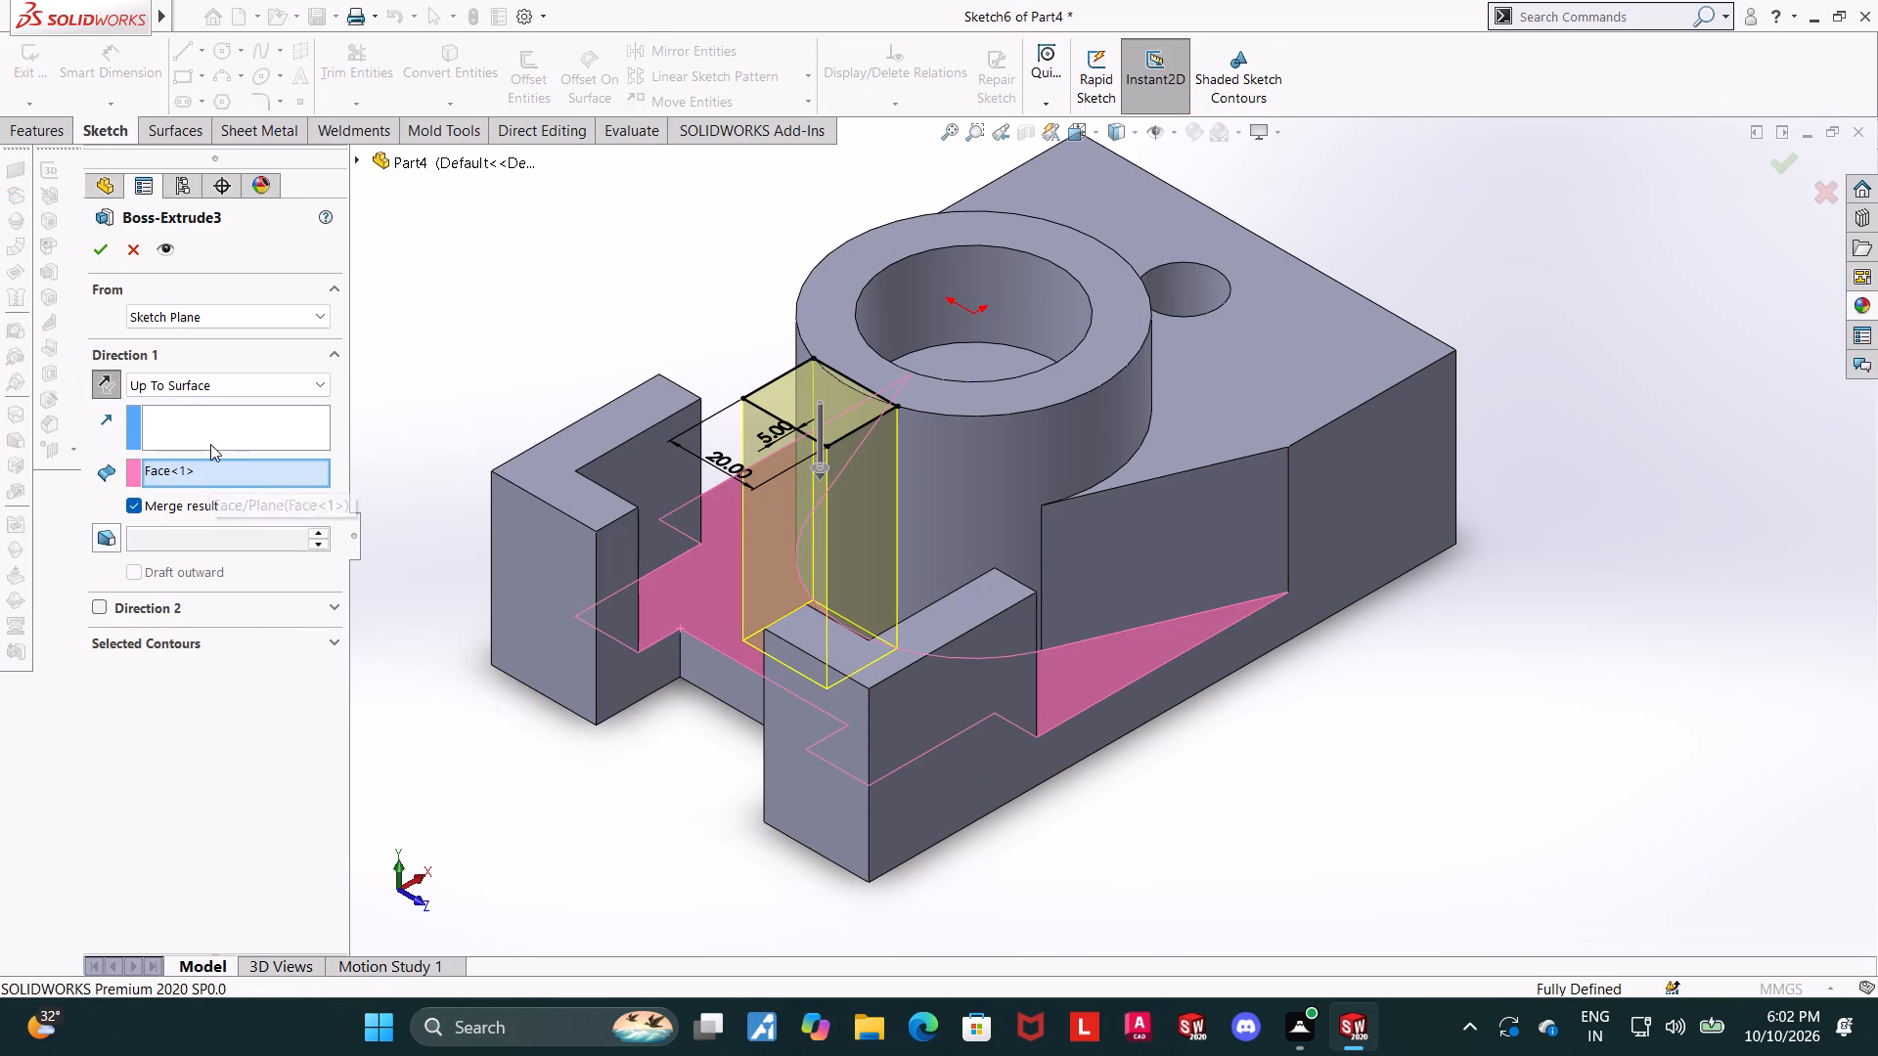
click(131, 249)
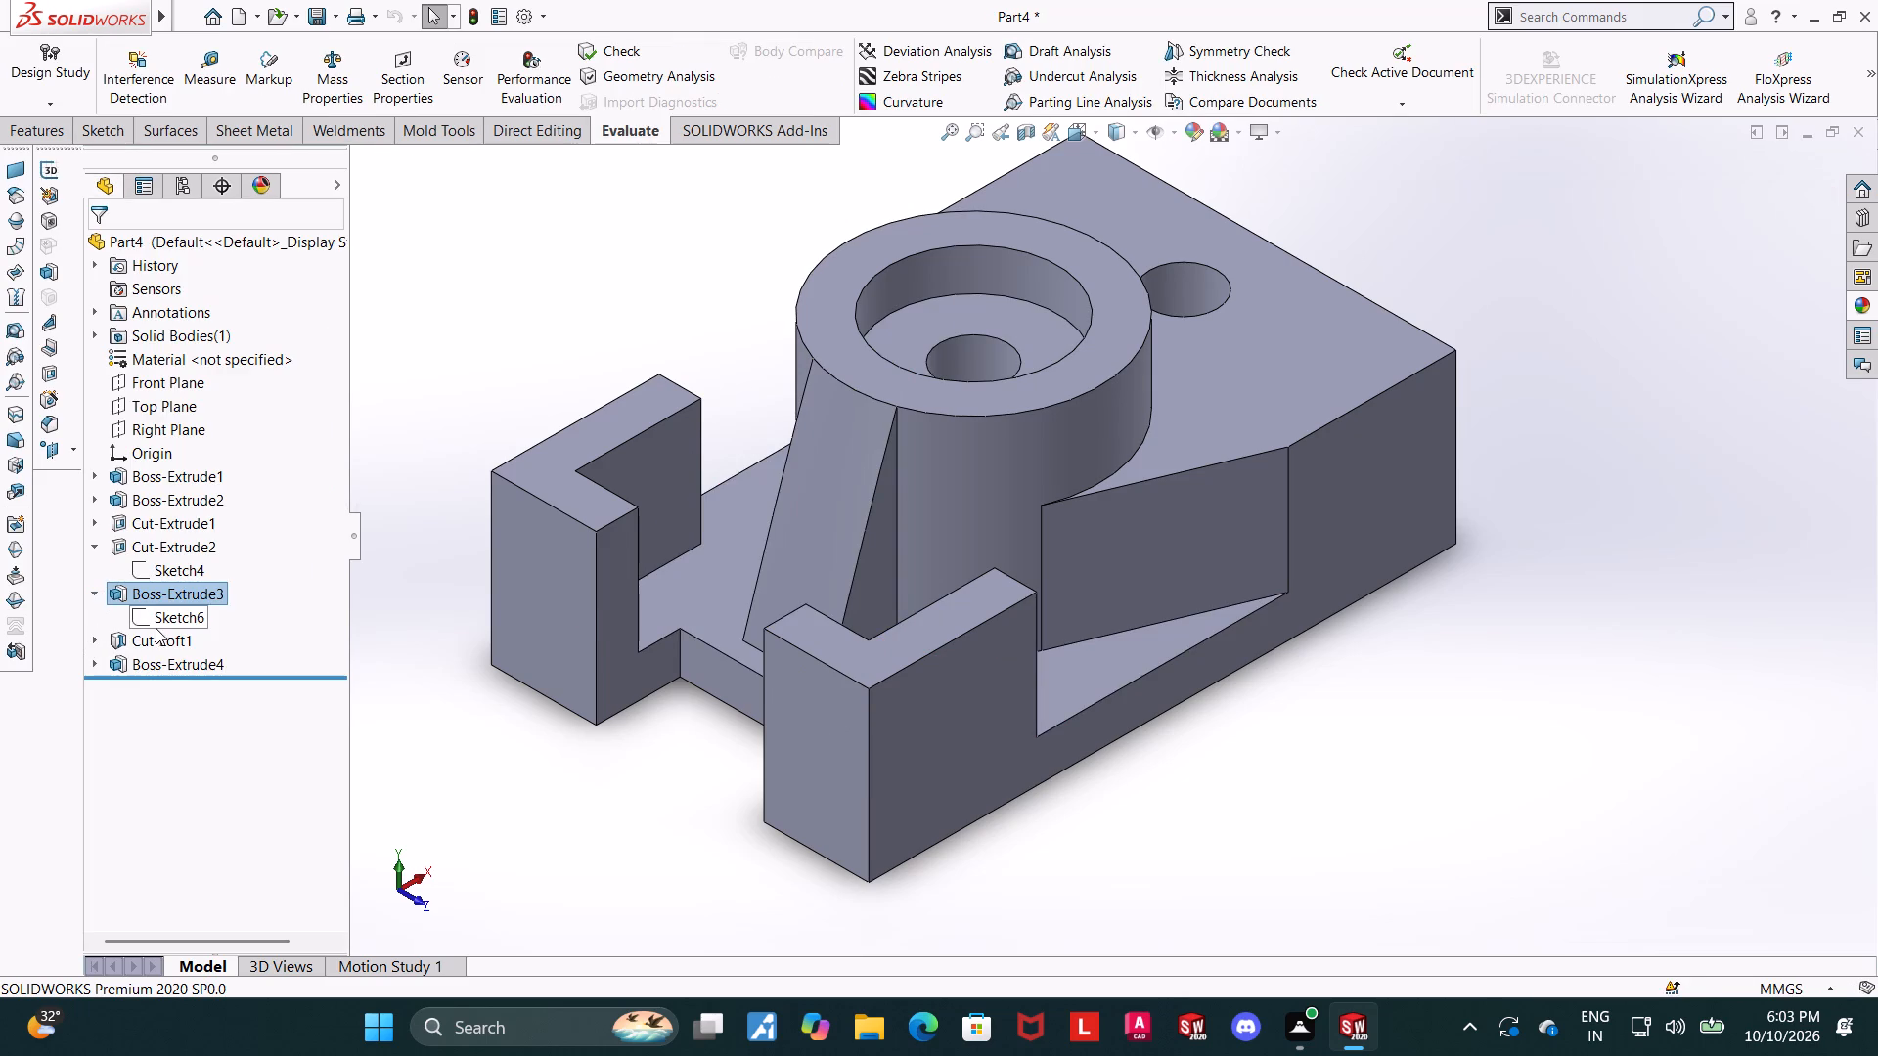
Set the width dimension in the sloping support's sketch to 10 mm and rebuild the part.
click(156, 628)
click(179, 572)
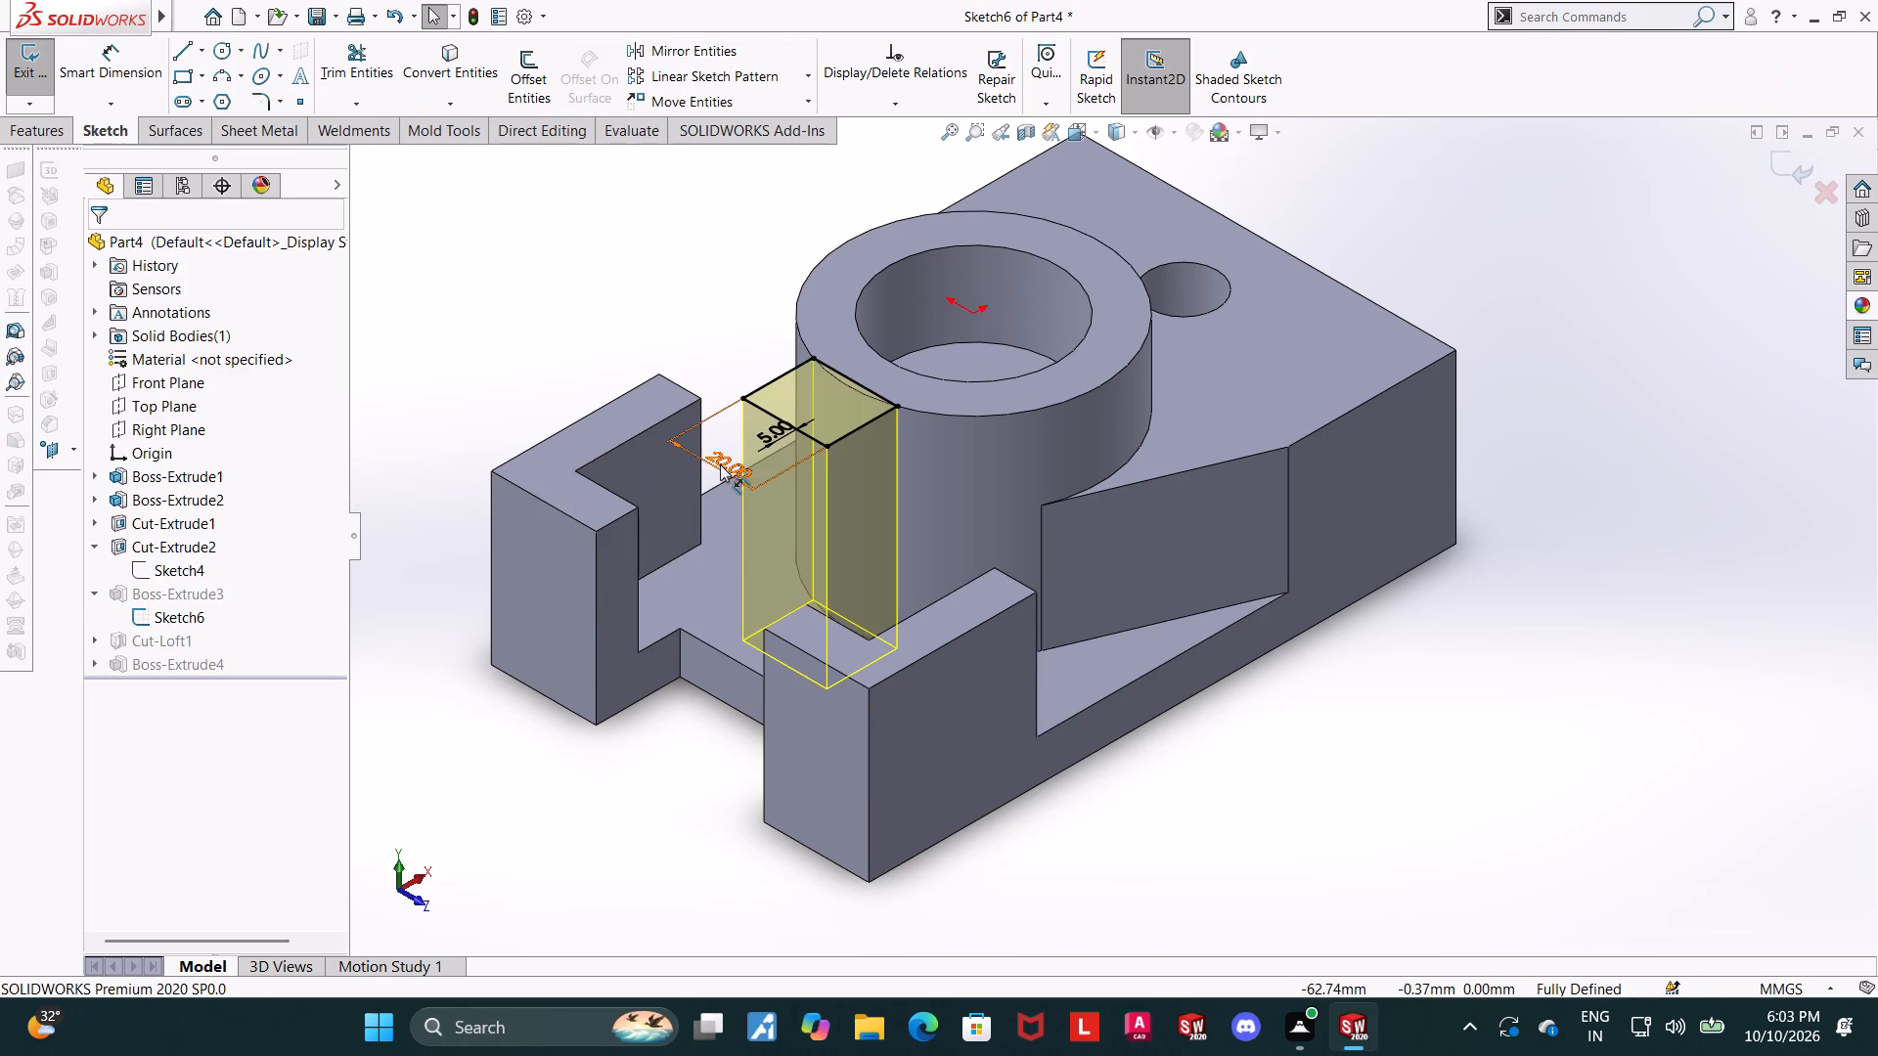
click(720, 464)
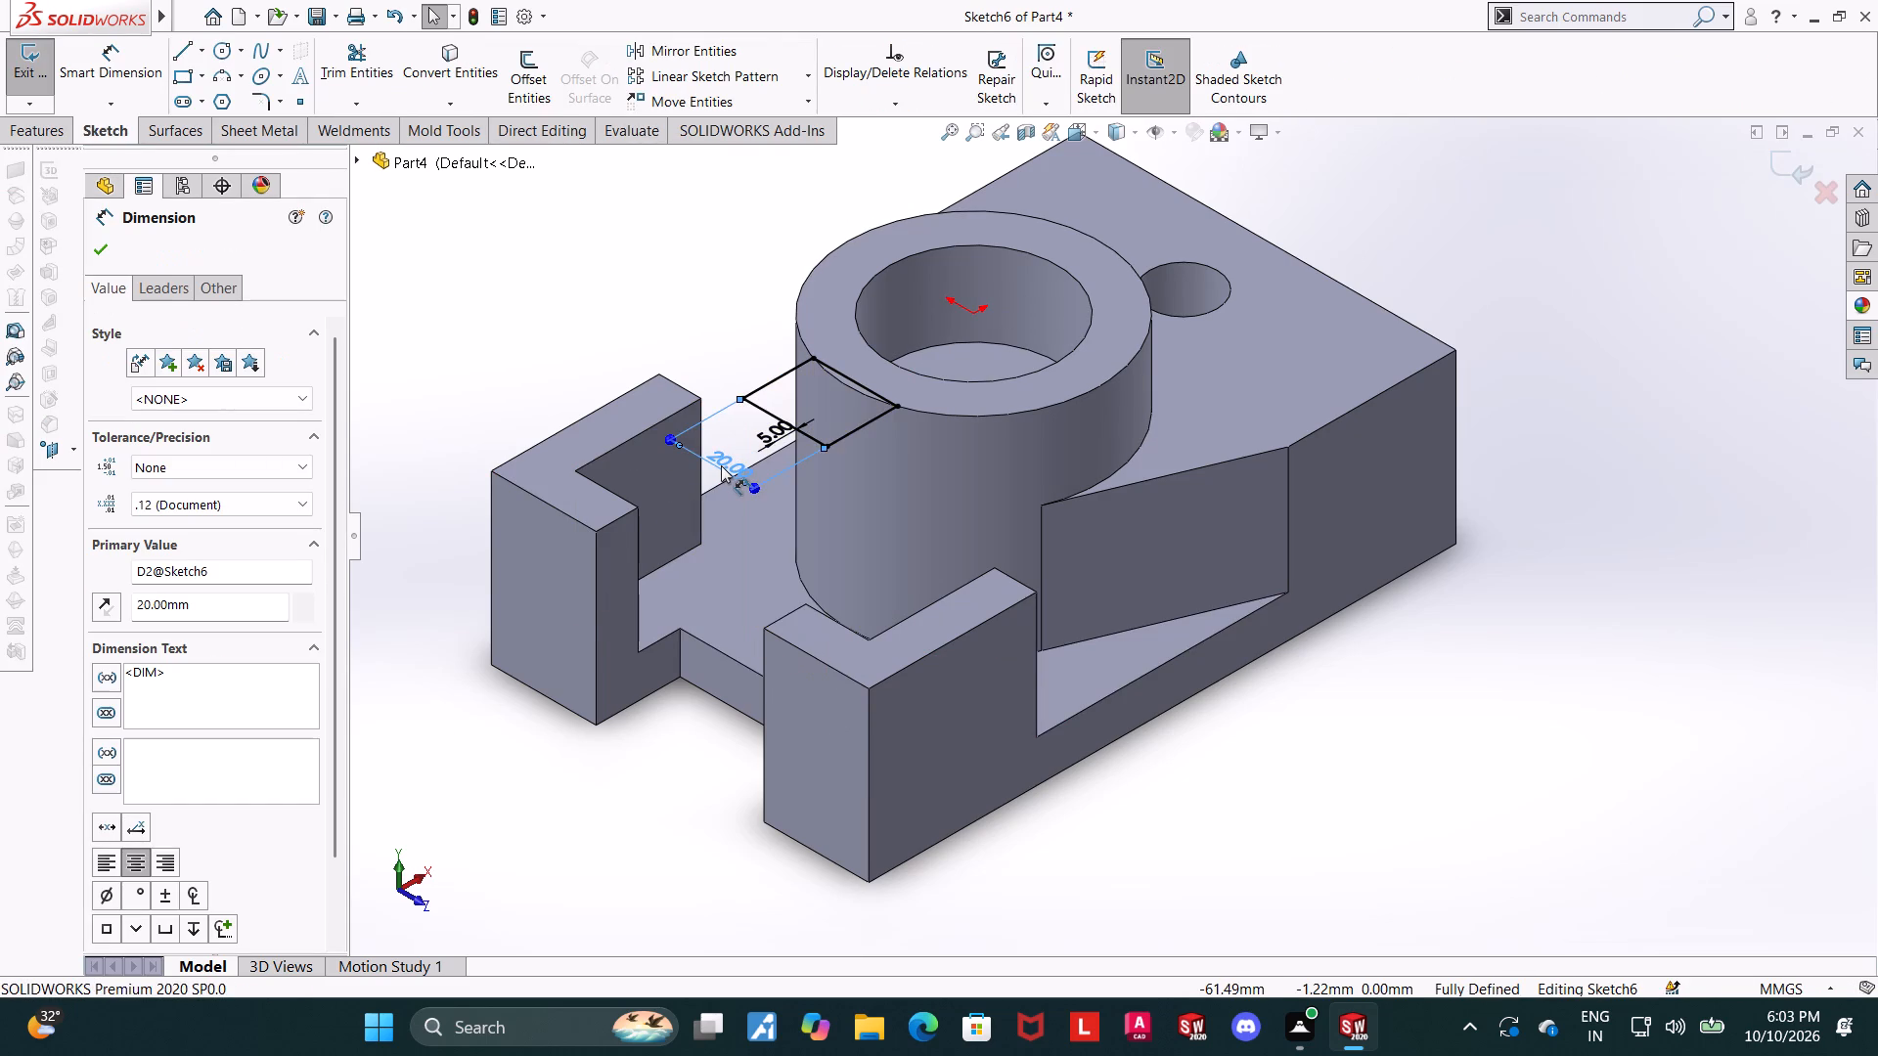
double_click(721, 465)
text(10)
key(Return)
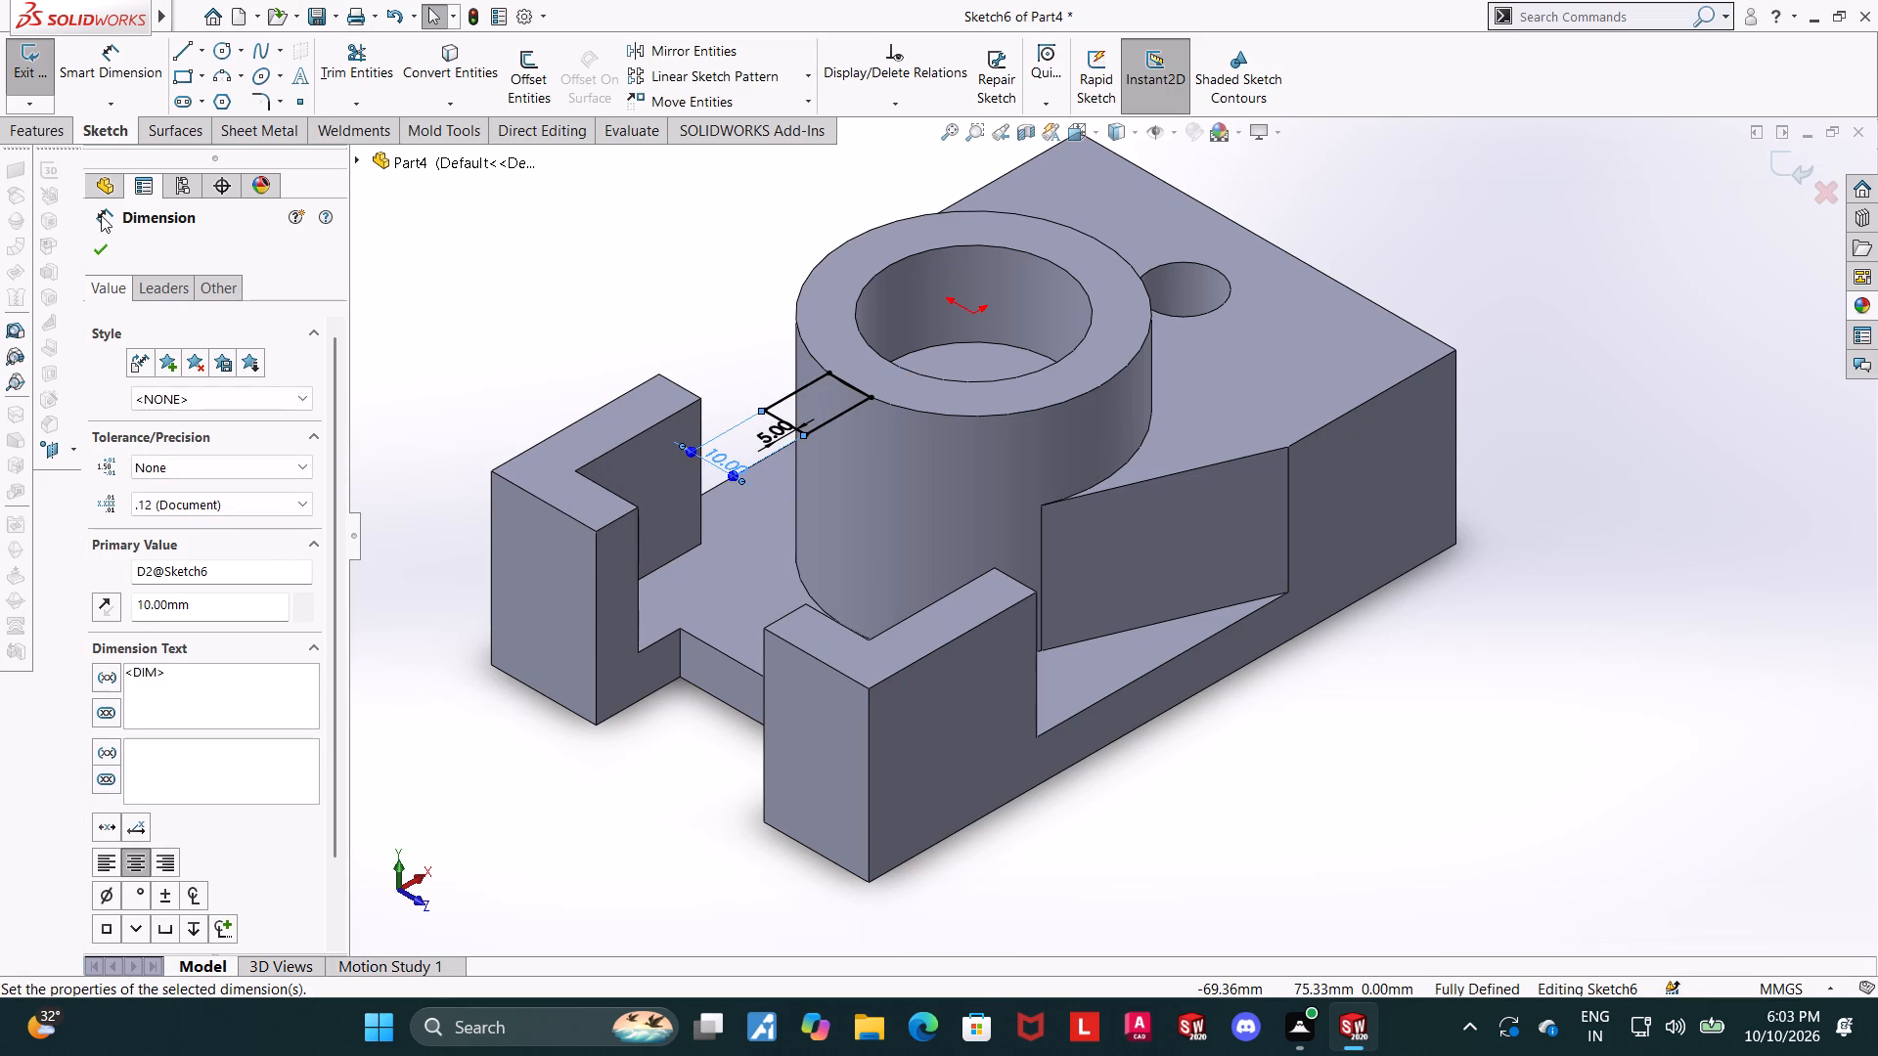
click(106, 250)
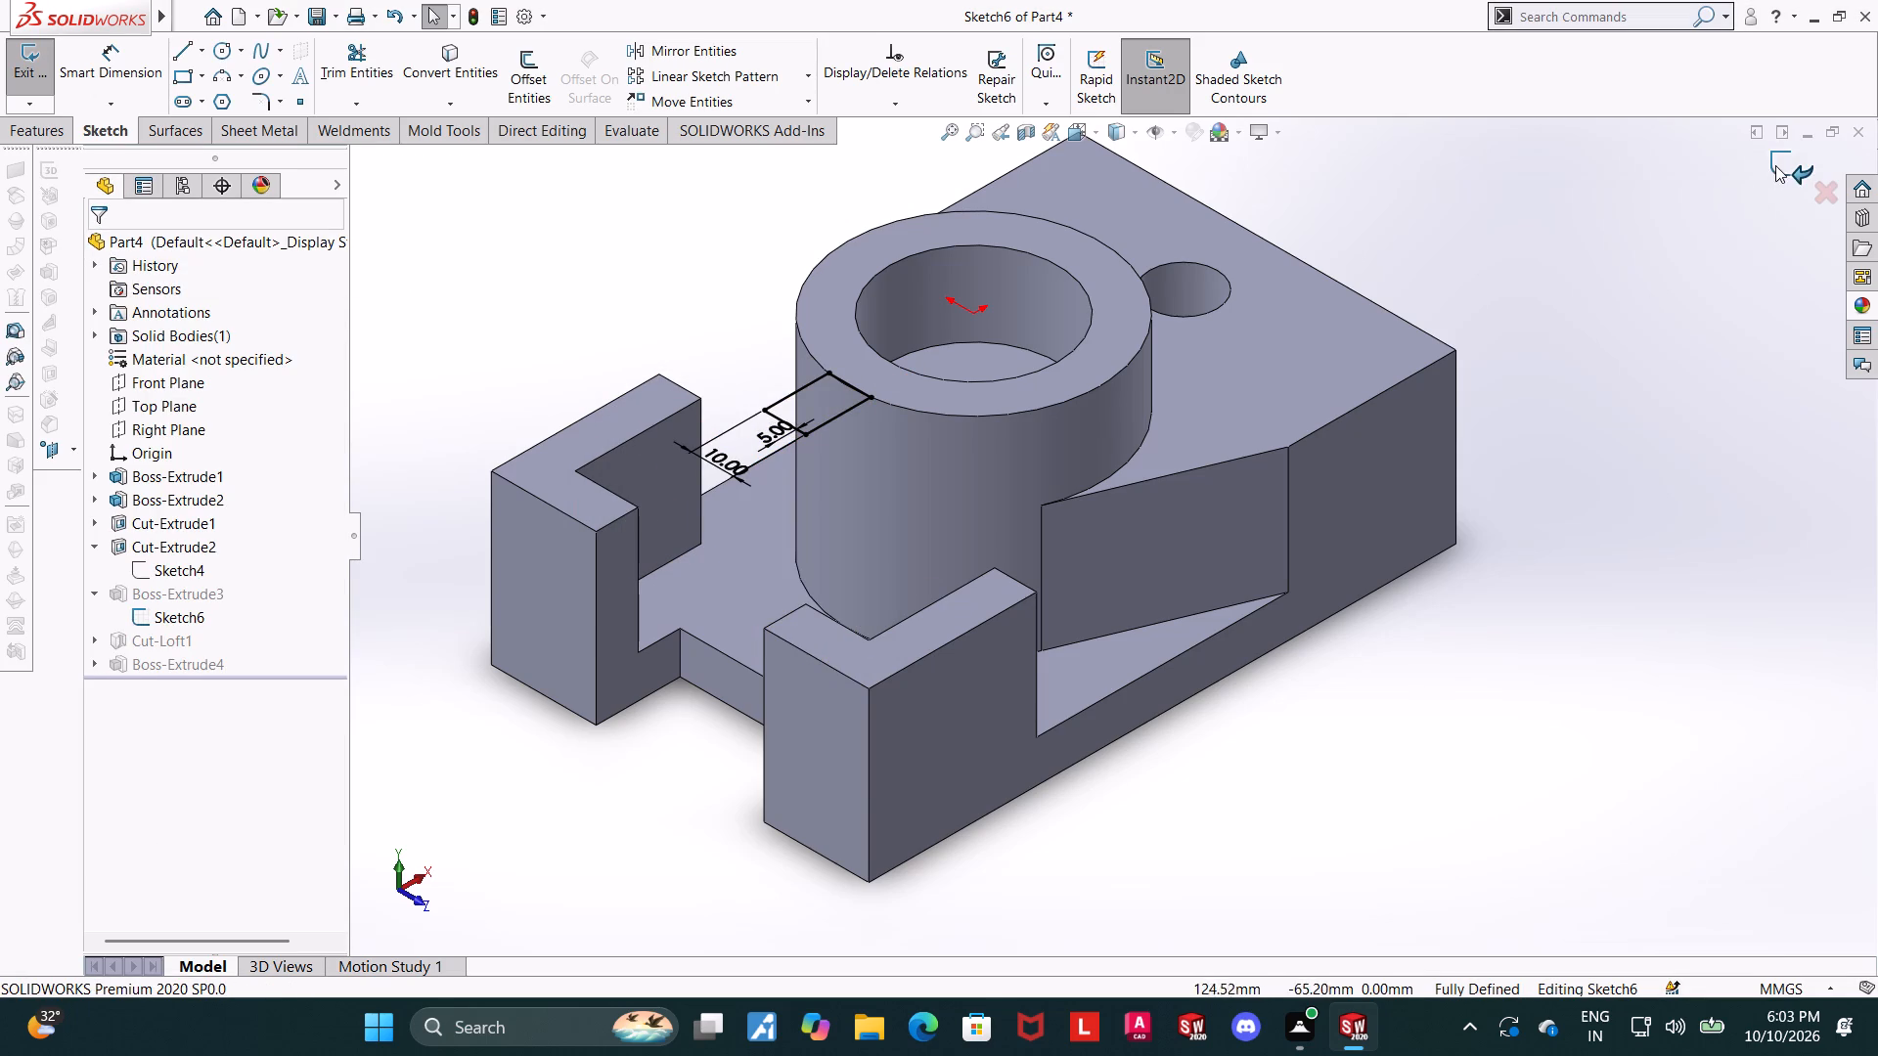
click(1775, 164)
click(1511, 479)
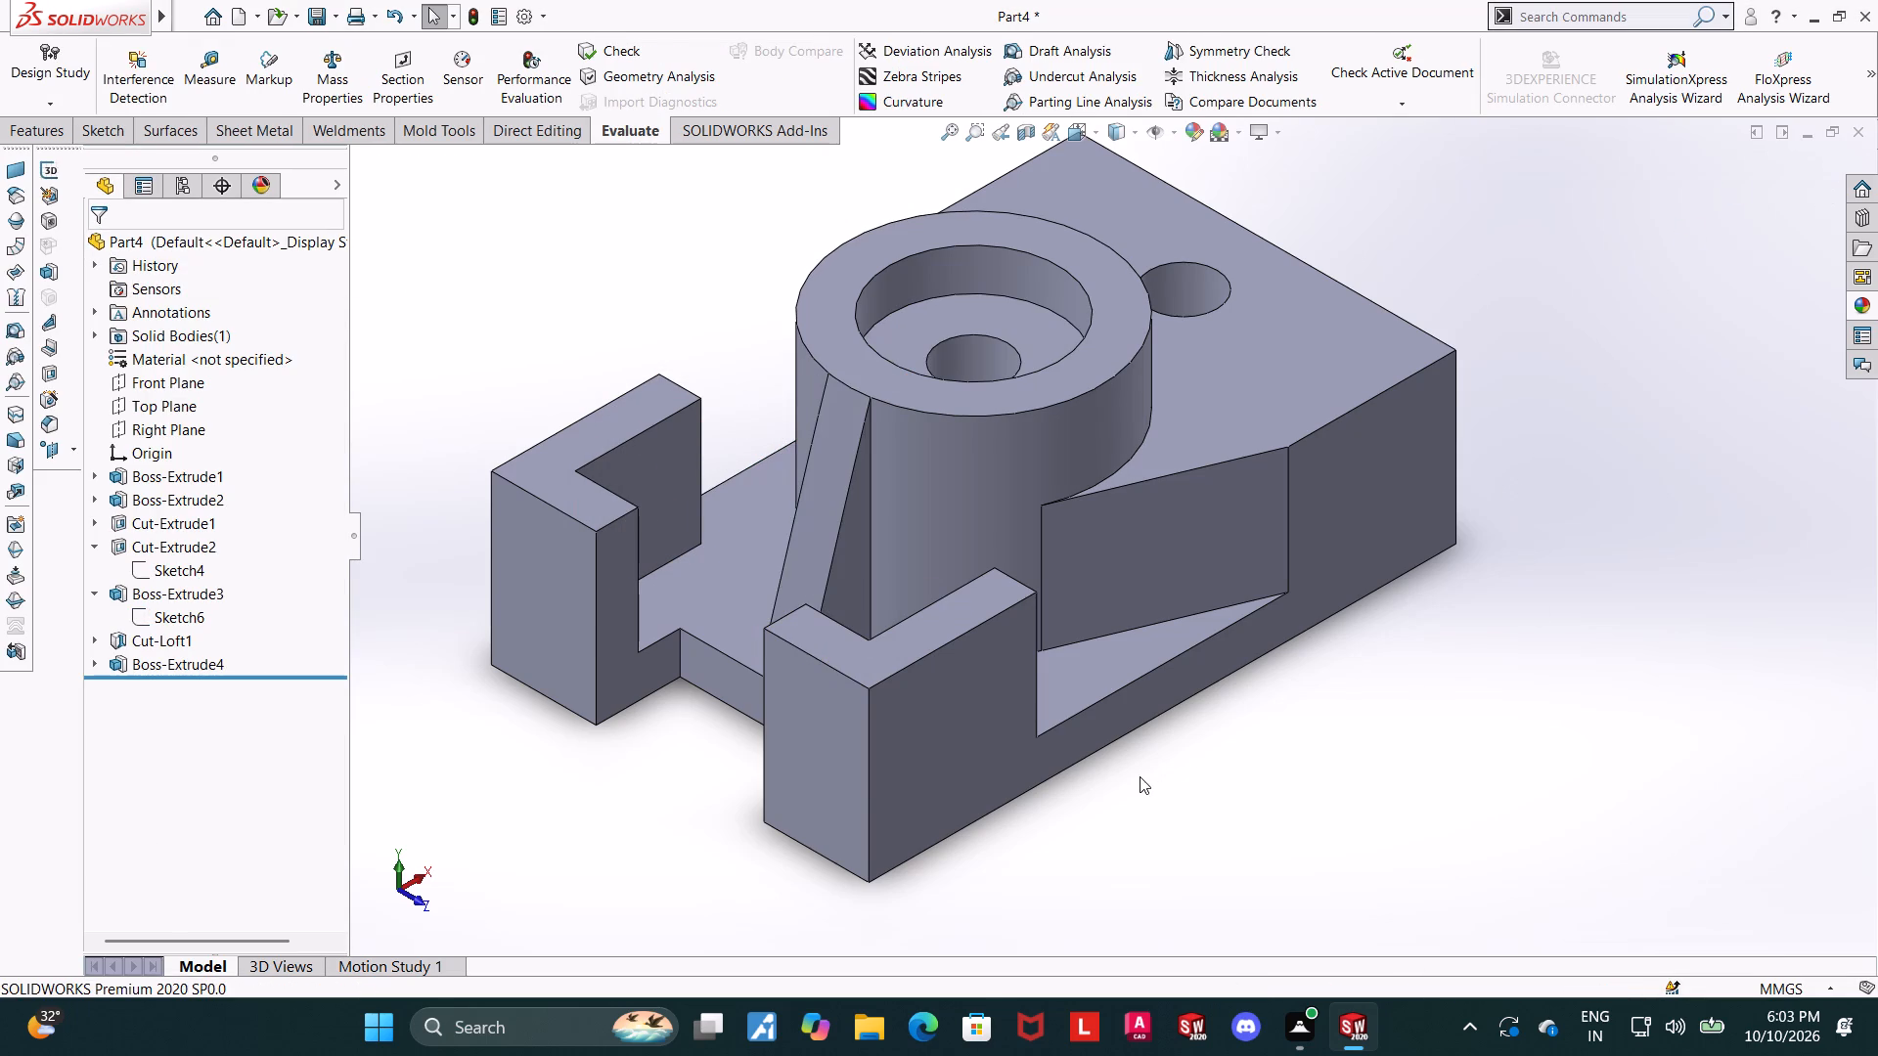
Set the width dimension in the sloping support's sketch to 15 mm and rebuild the part.
click(158, 617)
click(172, 565)
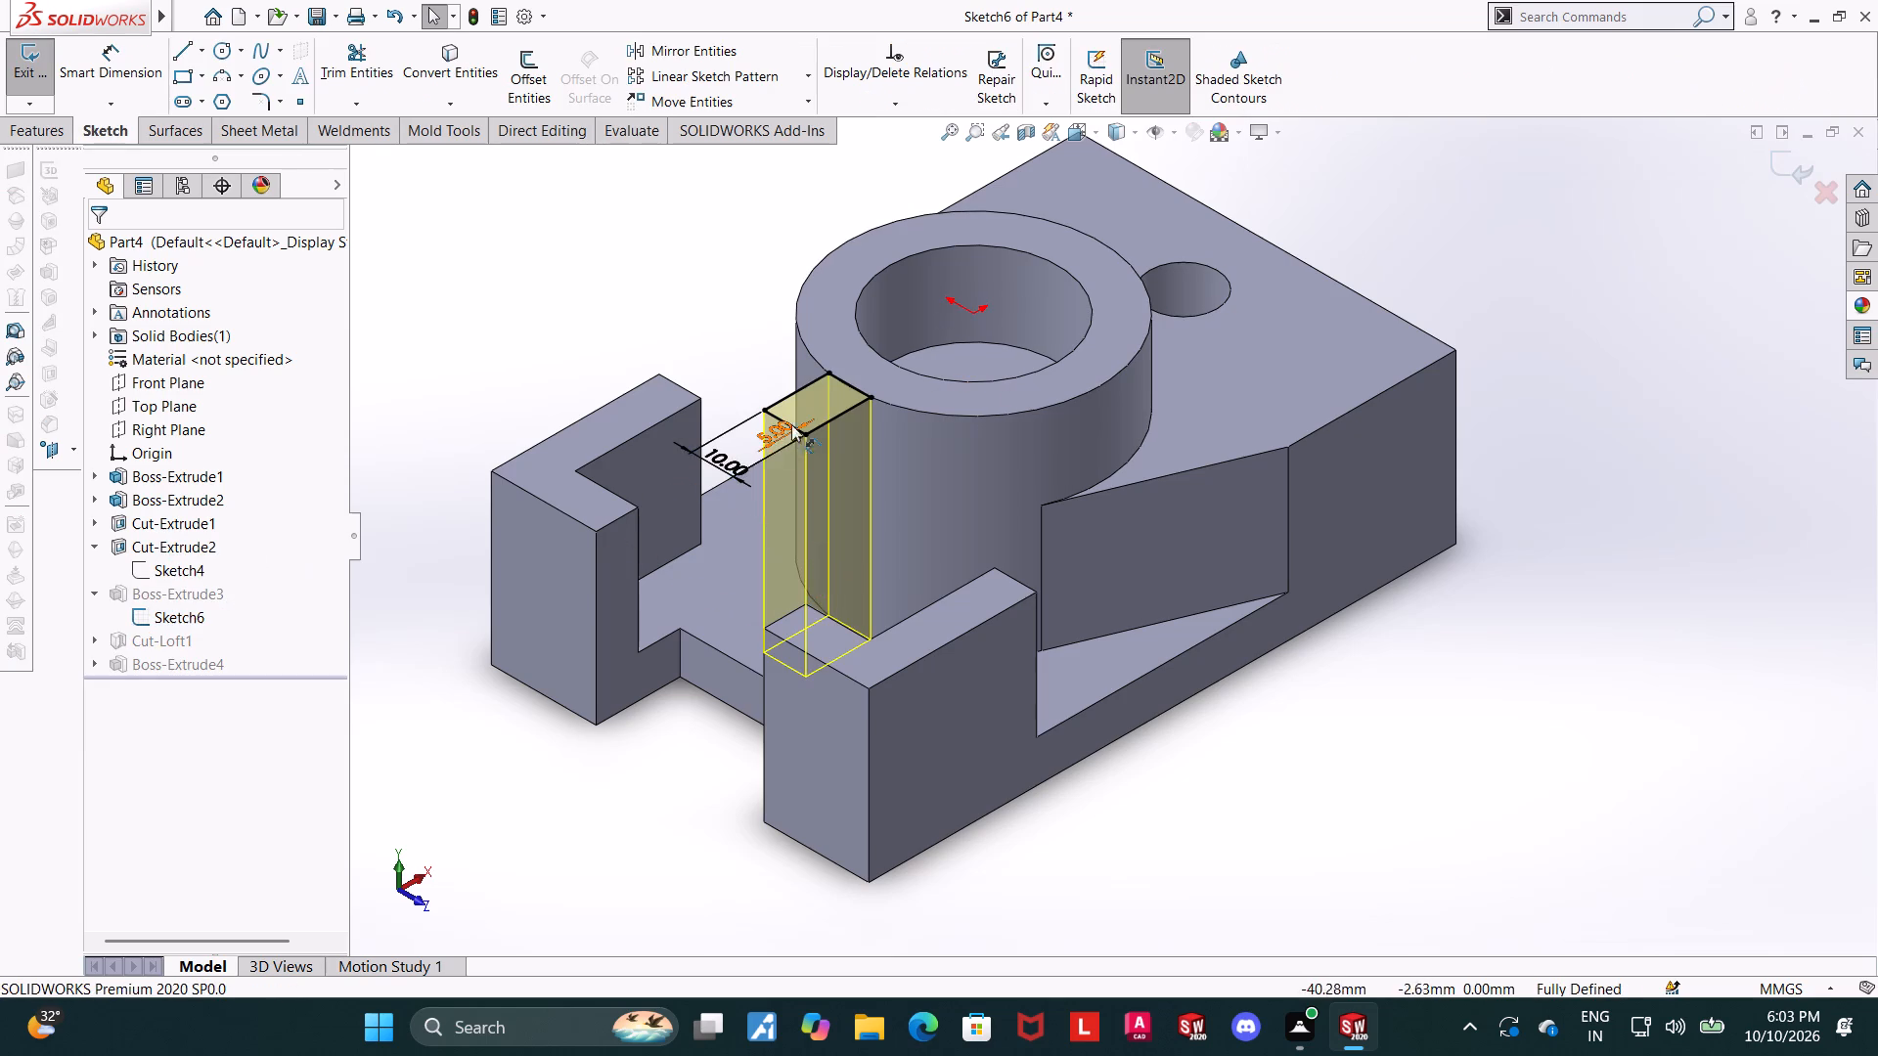
double_click(721, 454)
text(15)
key(Return)
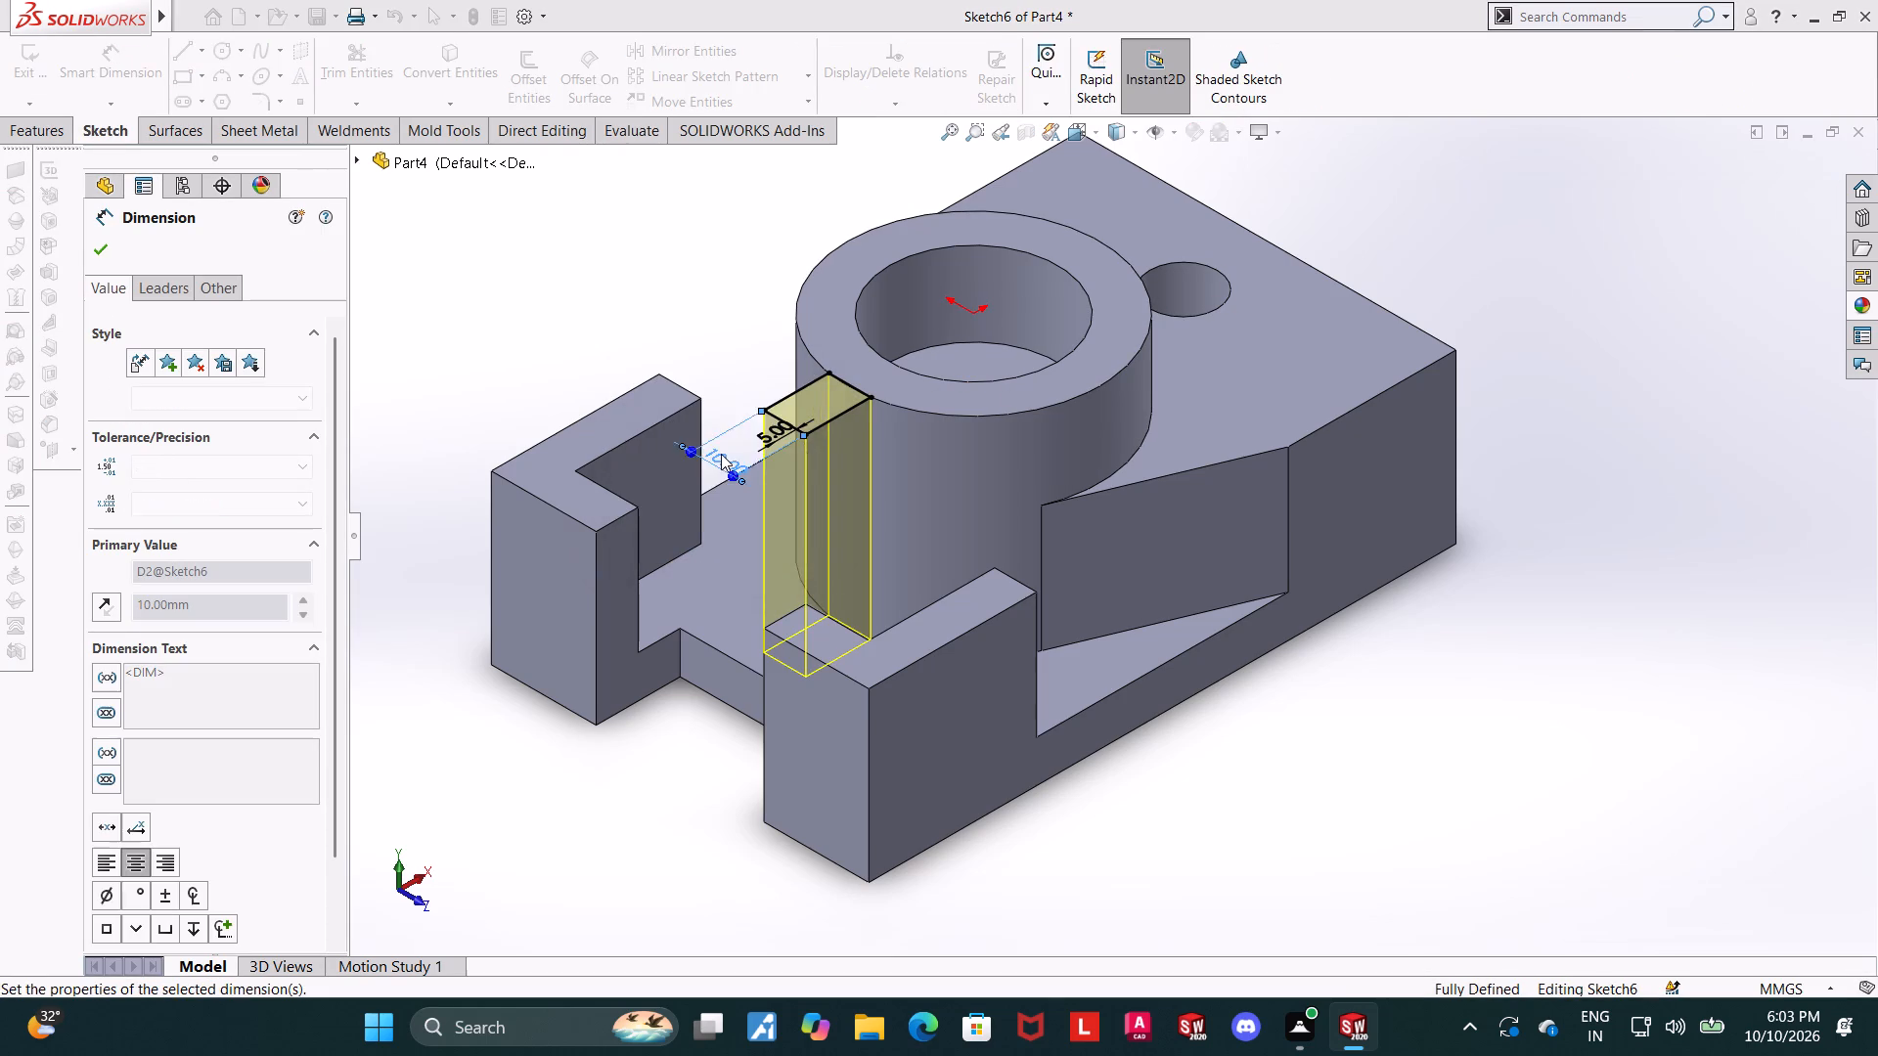
click(98, 254)
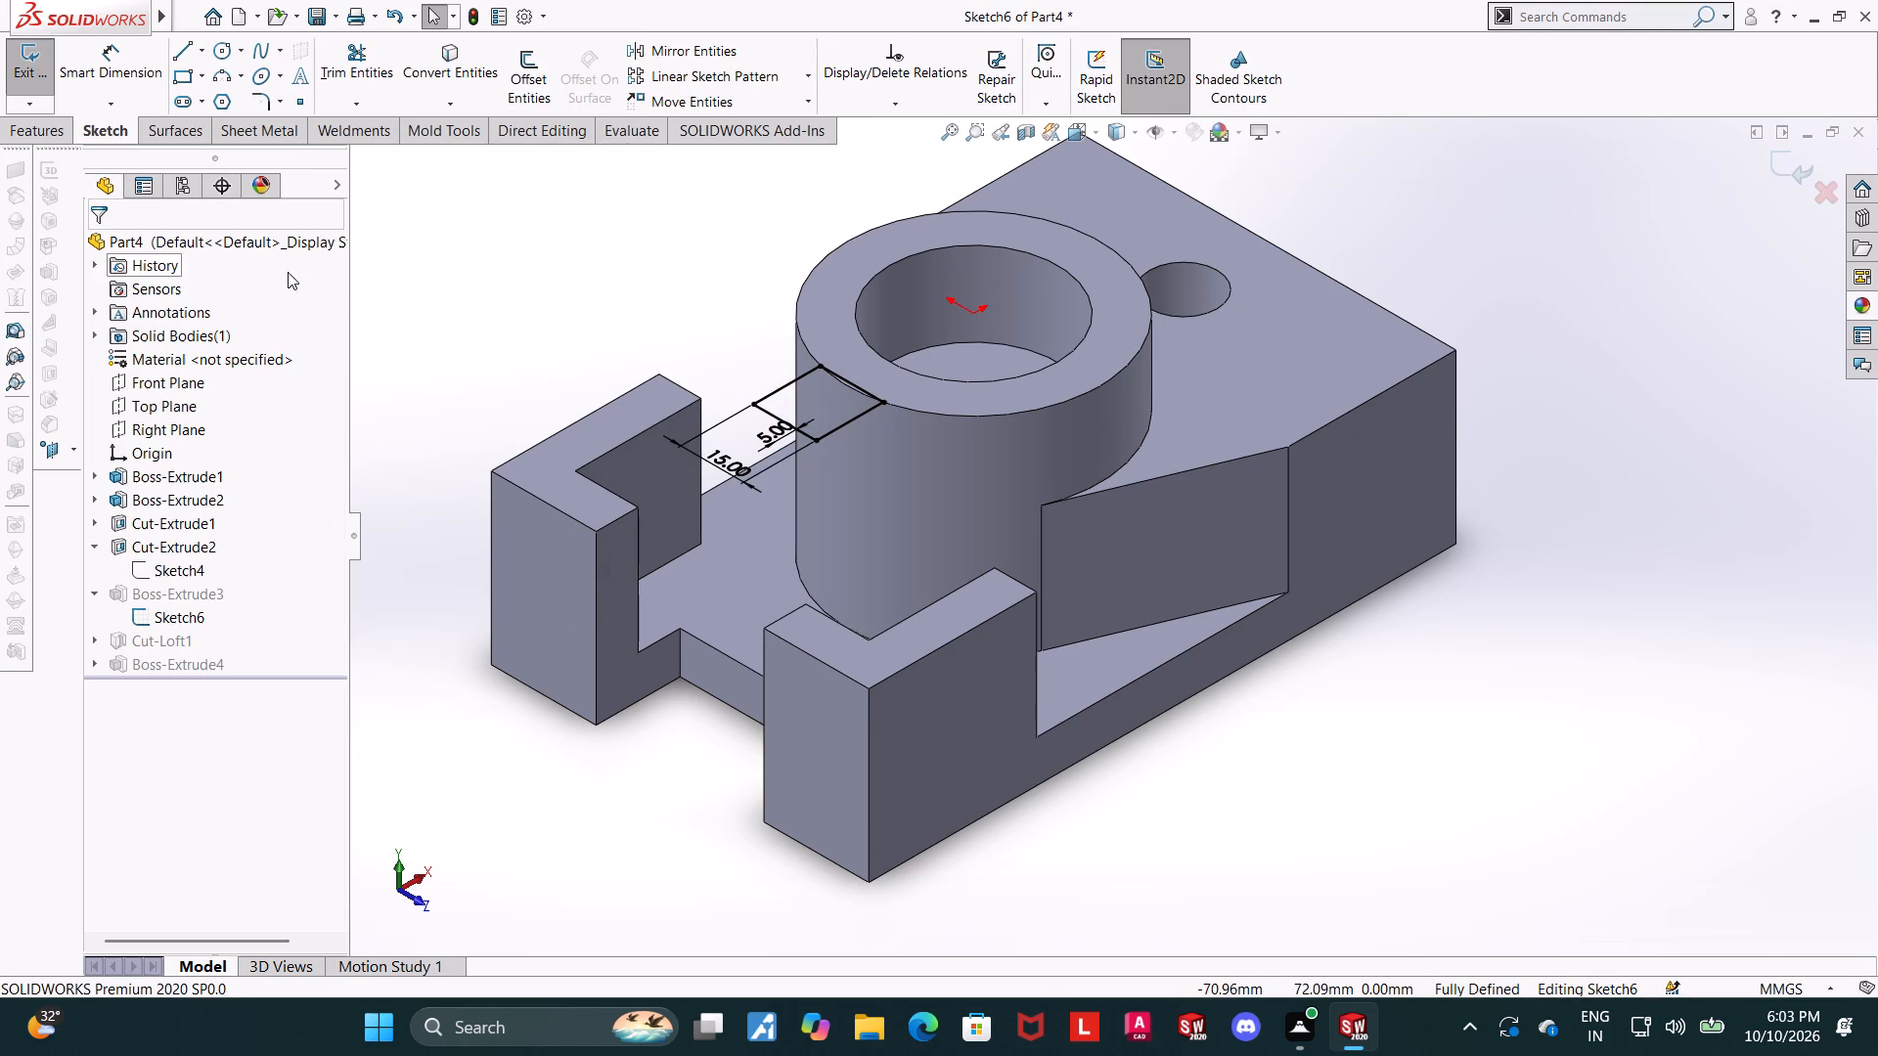
click(1791, 178)
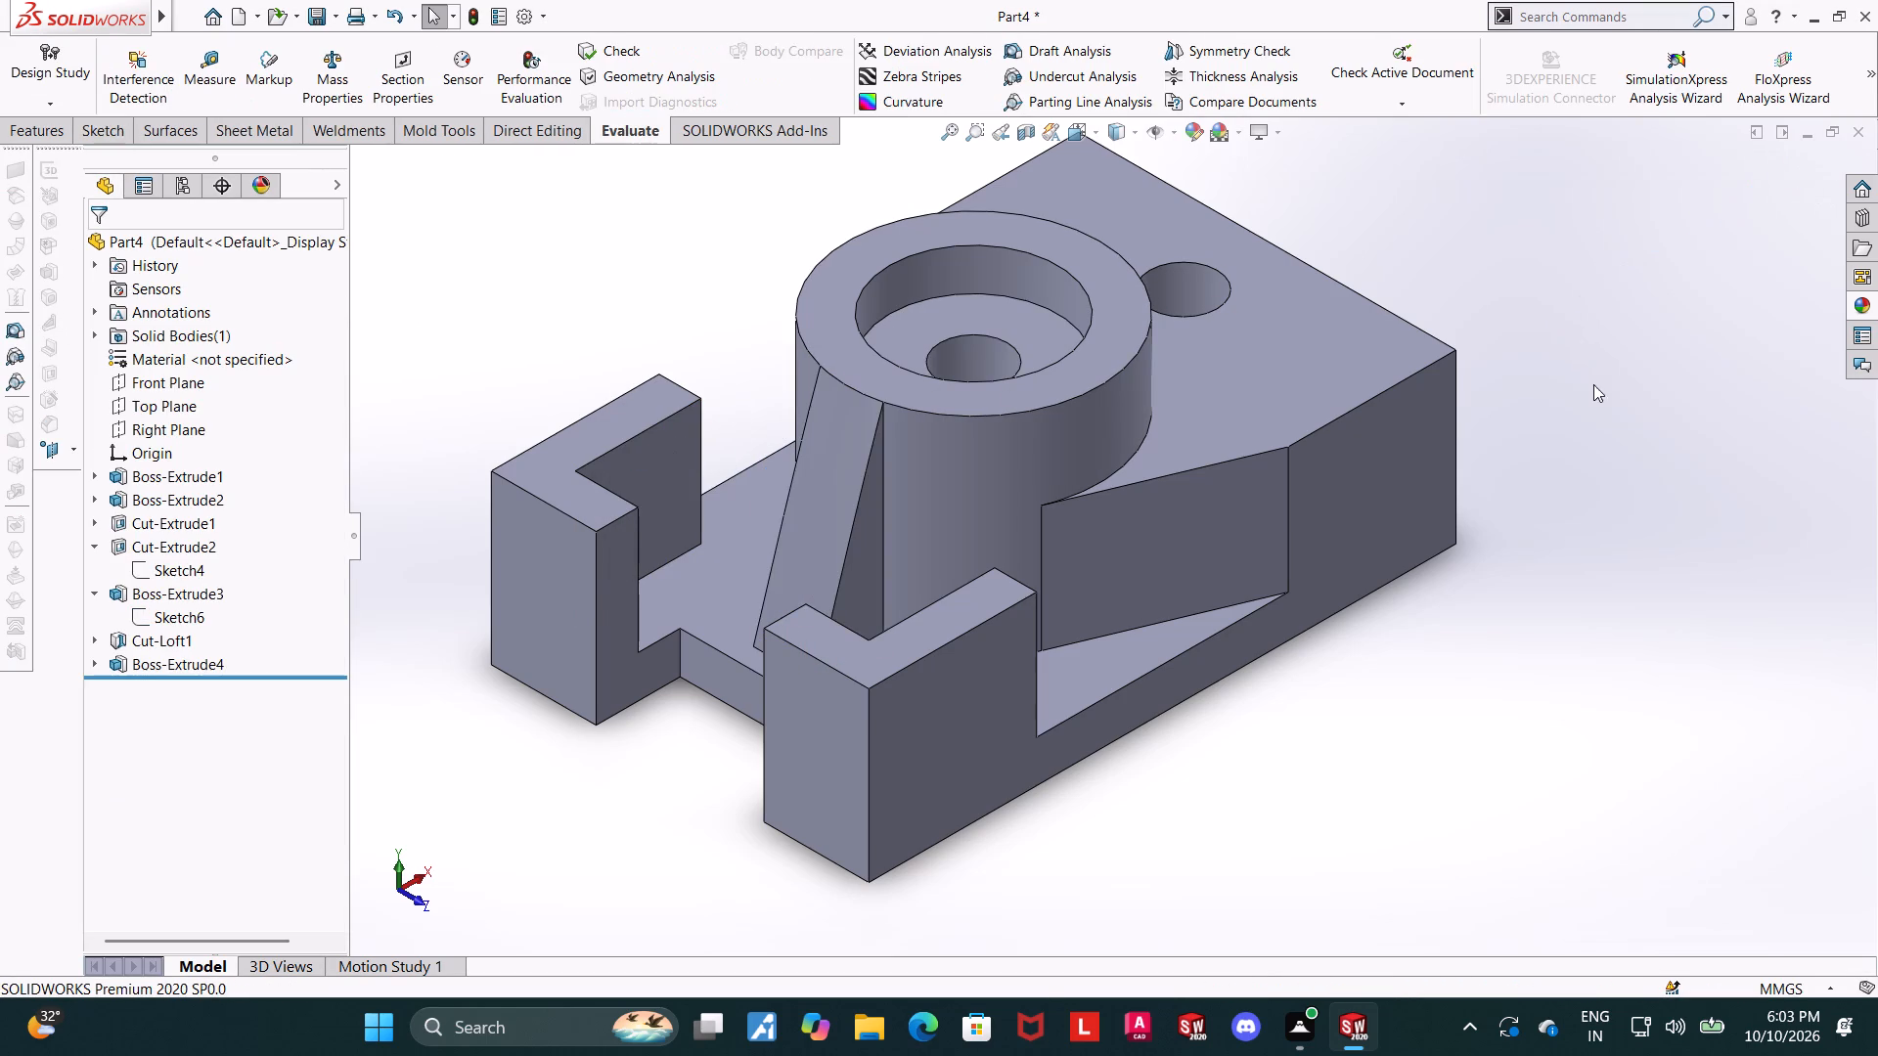
click(1593, 385)
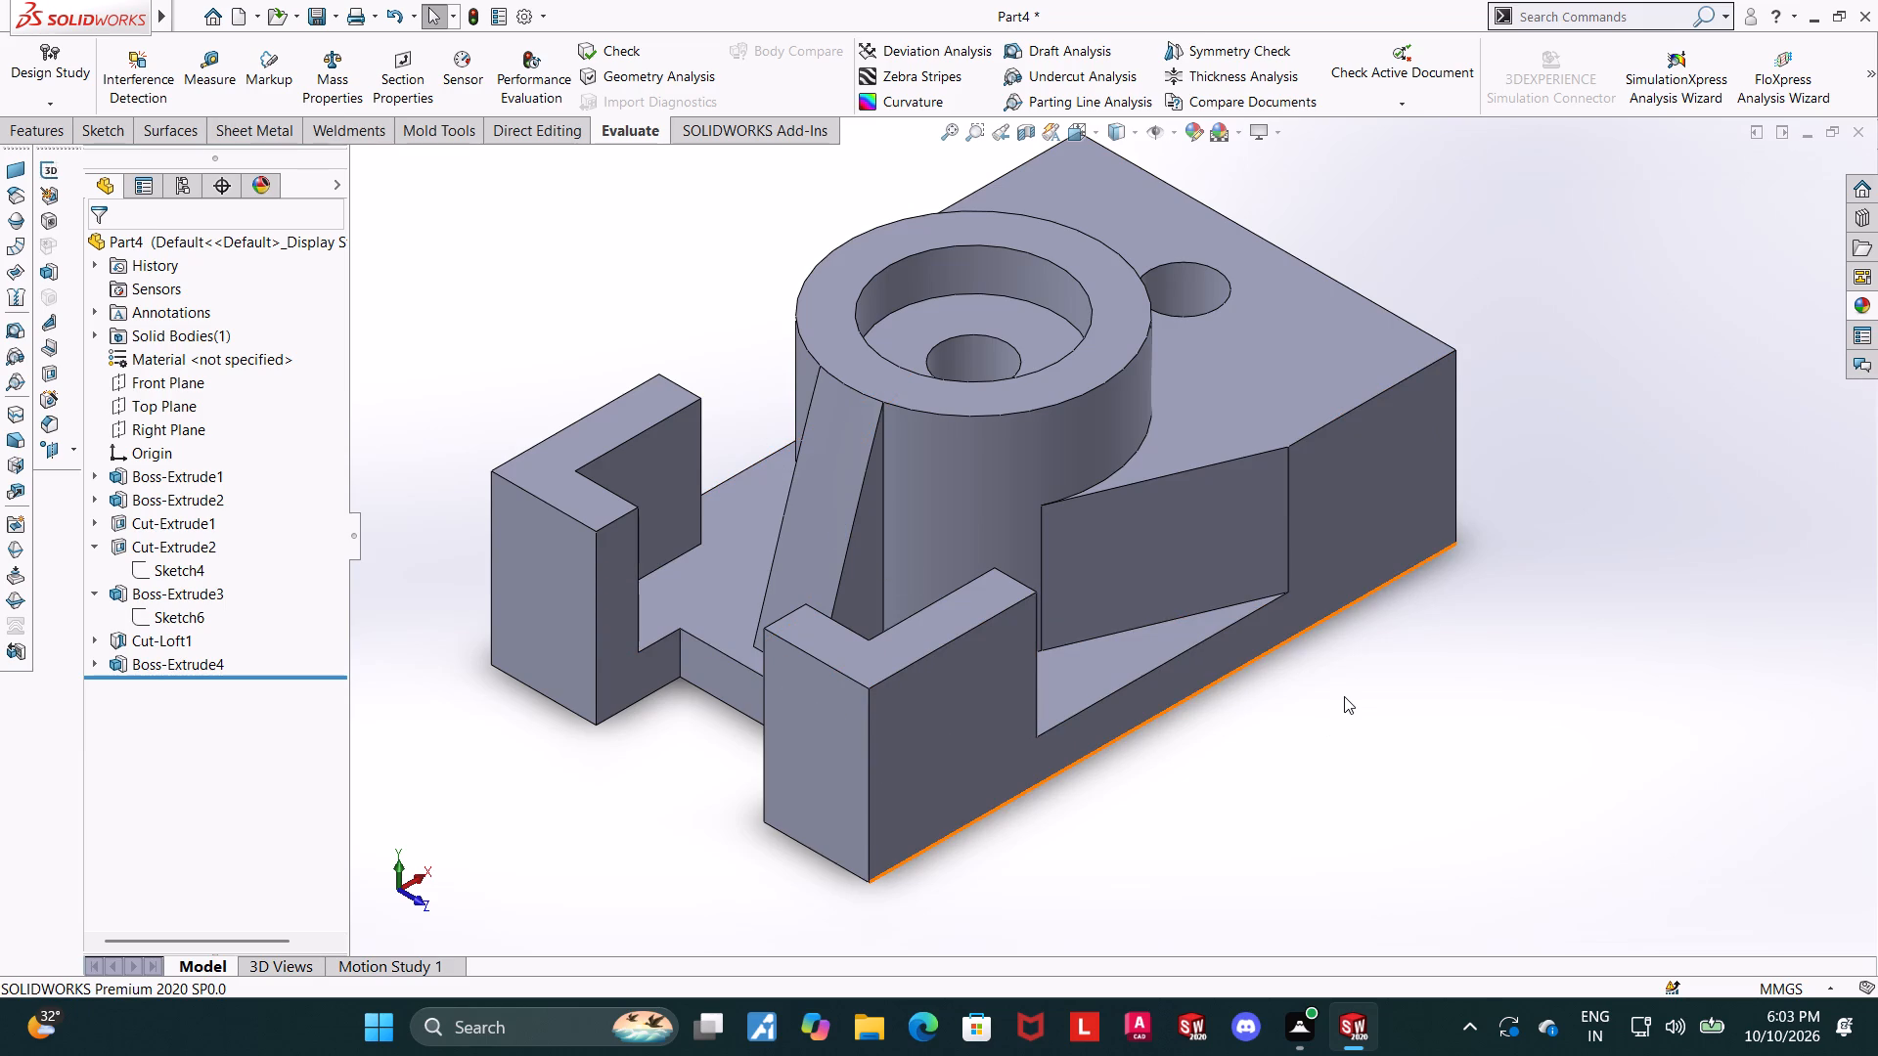
Measure from the outer end face of the rear L-shaped upright to the inner face of the end notch.
scroll(1344, 696, up, 1)
middle_drag(1095, 626, 1111, 638)
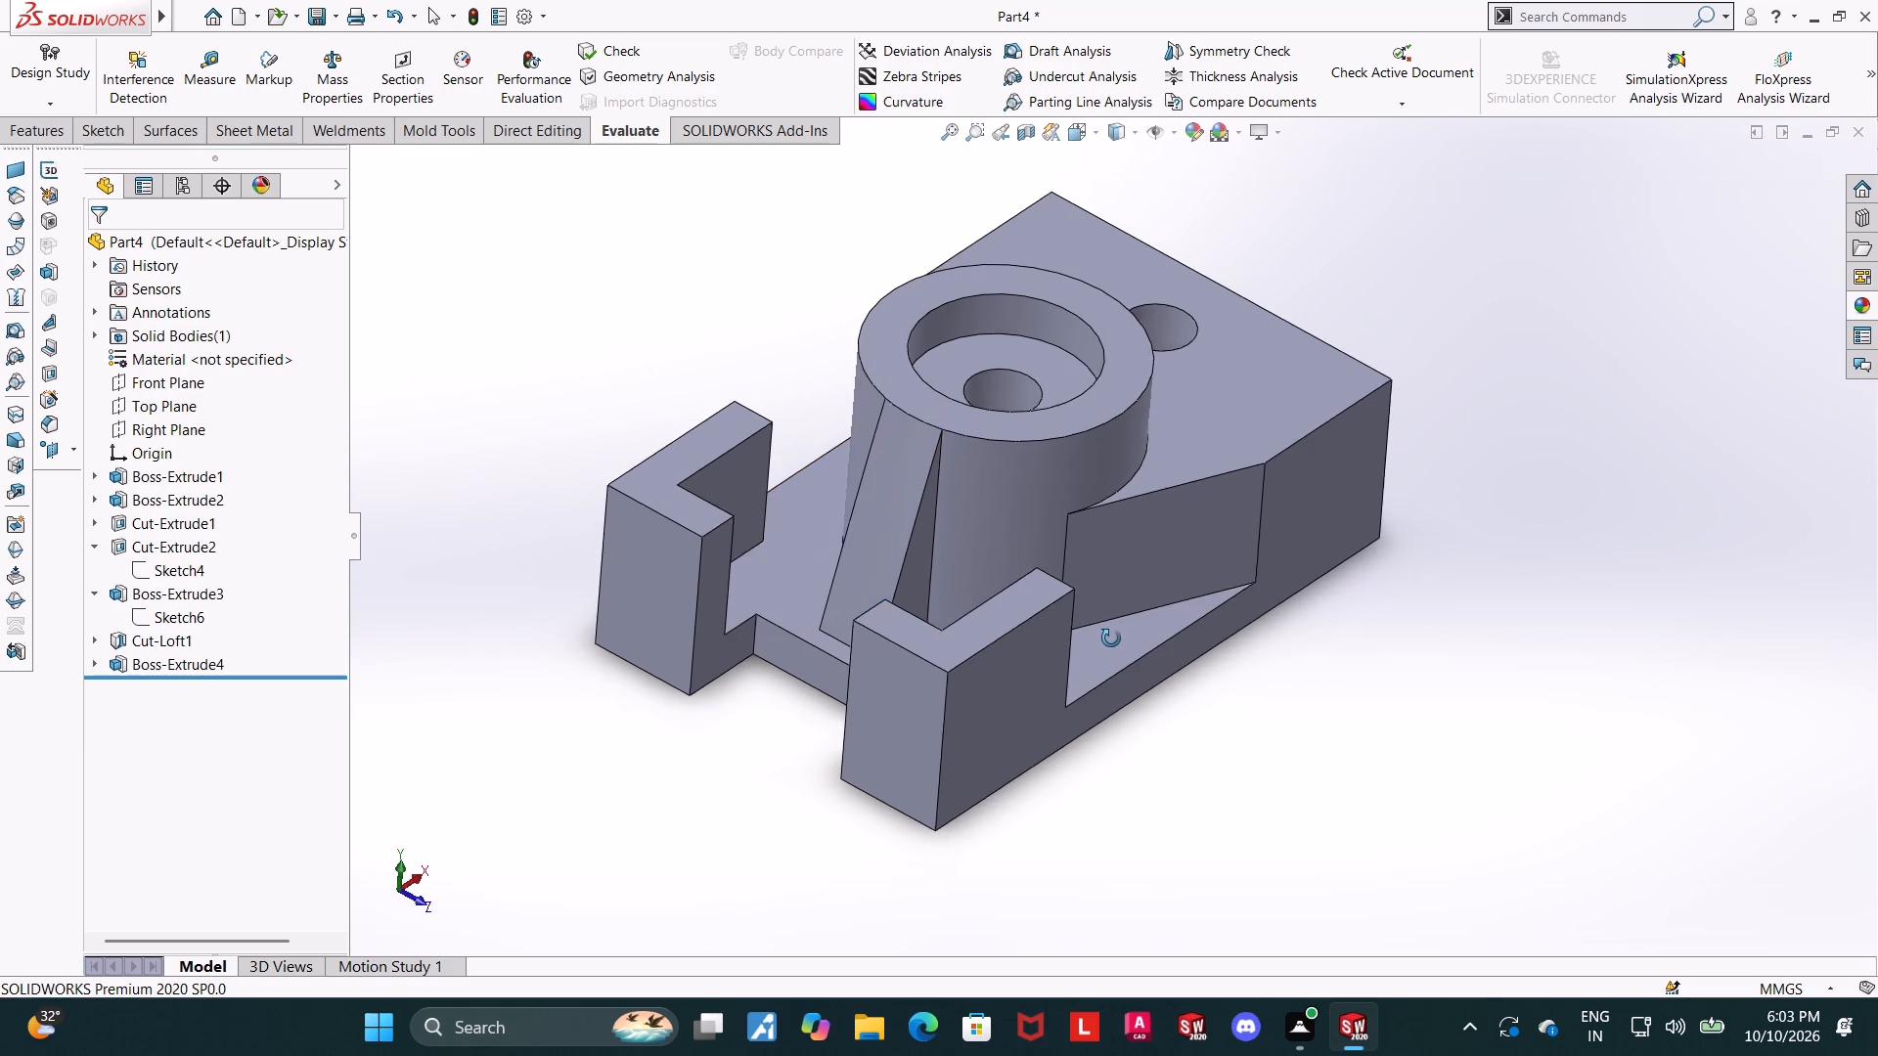
middle_drag(1111, 638, 1085, 650)
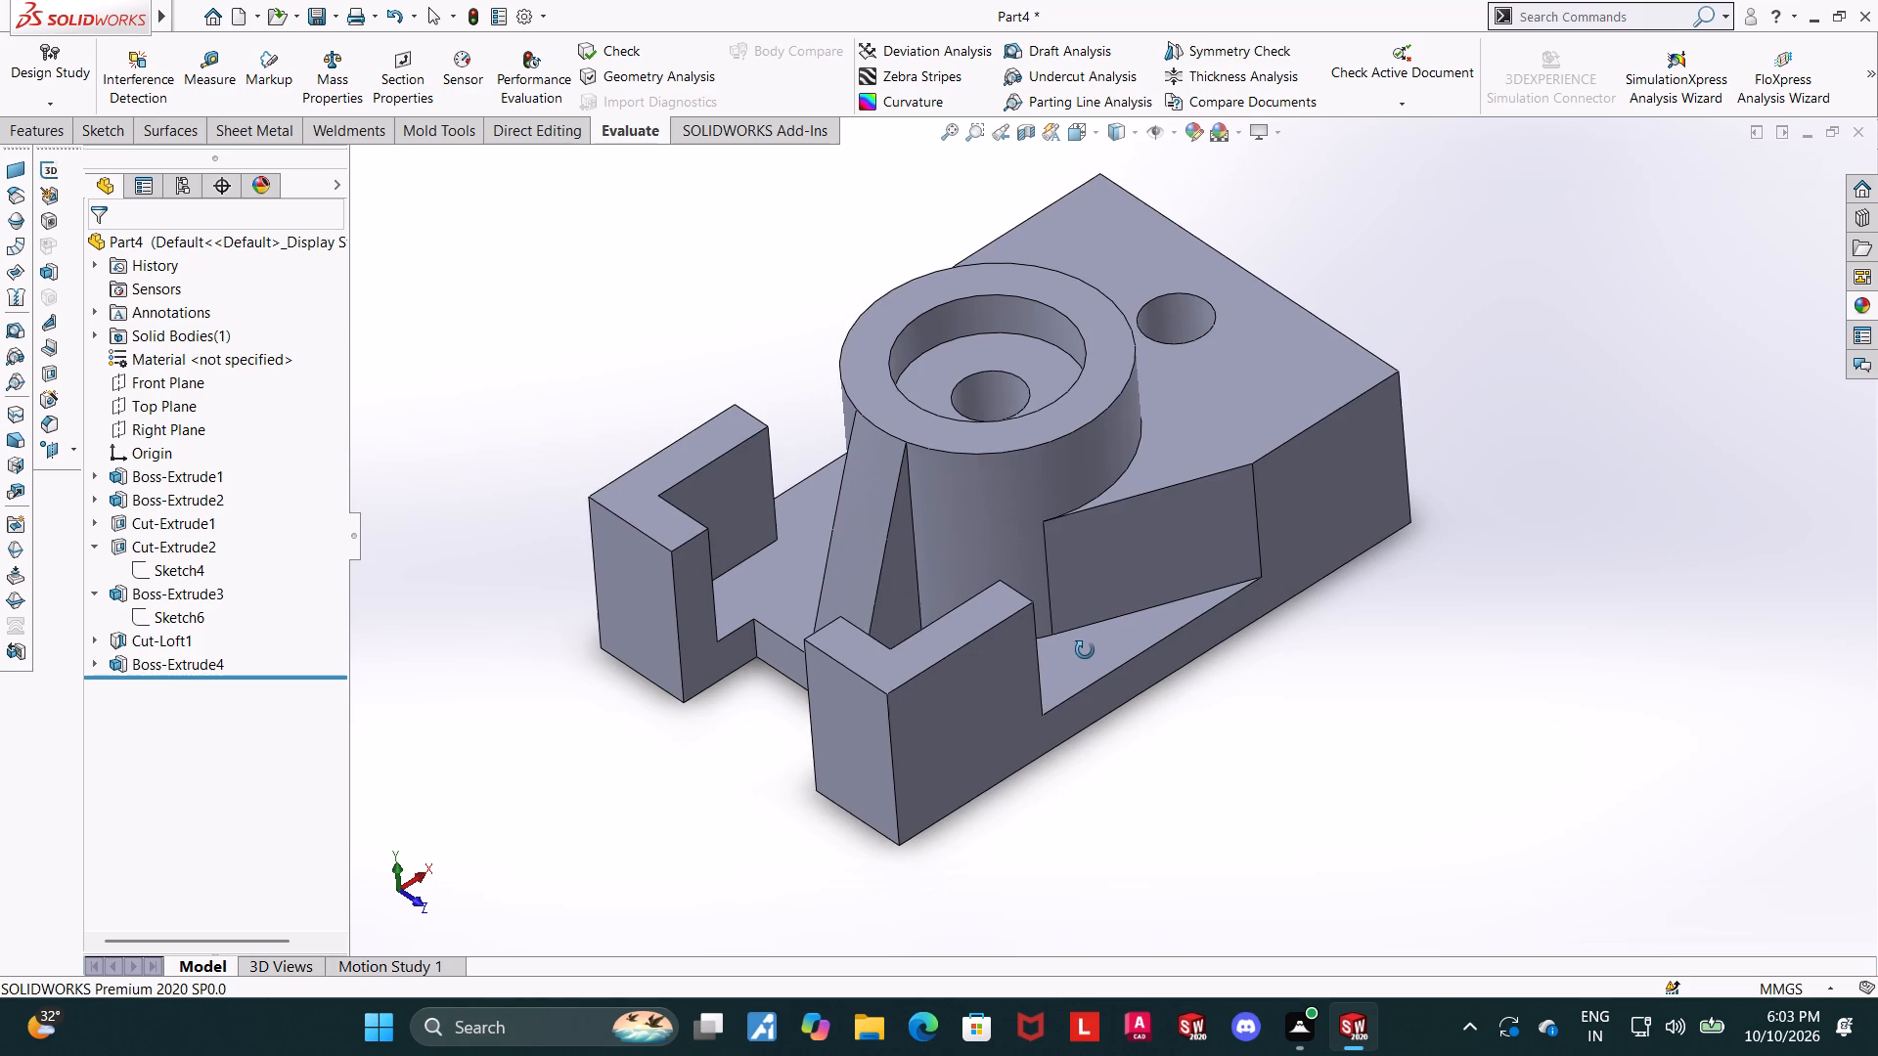
middle_drag(1085, 650, 1093, 663)
scroll(943, 617, down, 2)
click(212, 81)
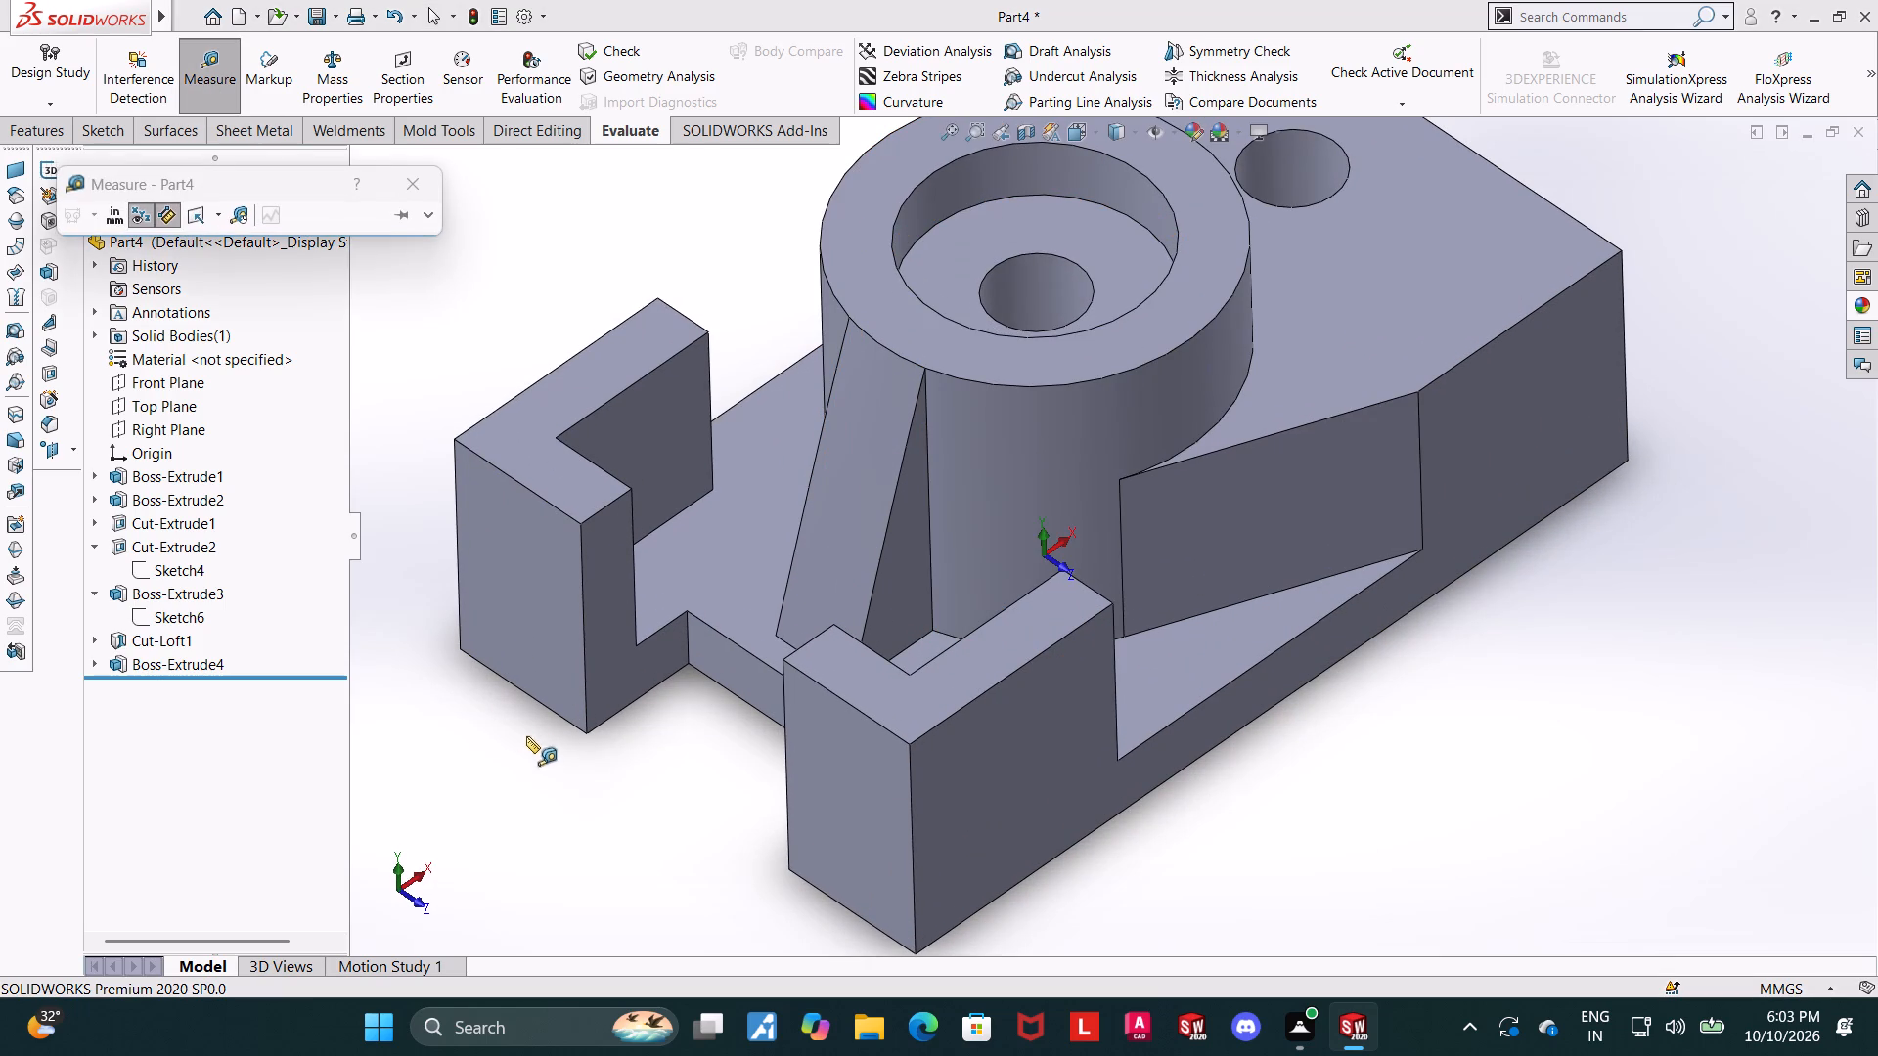
click(544, 653)
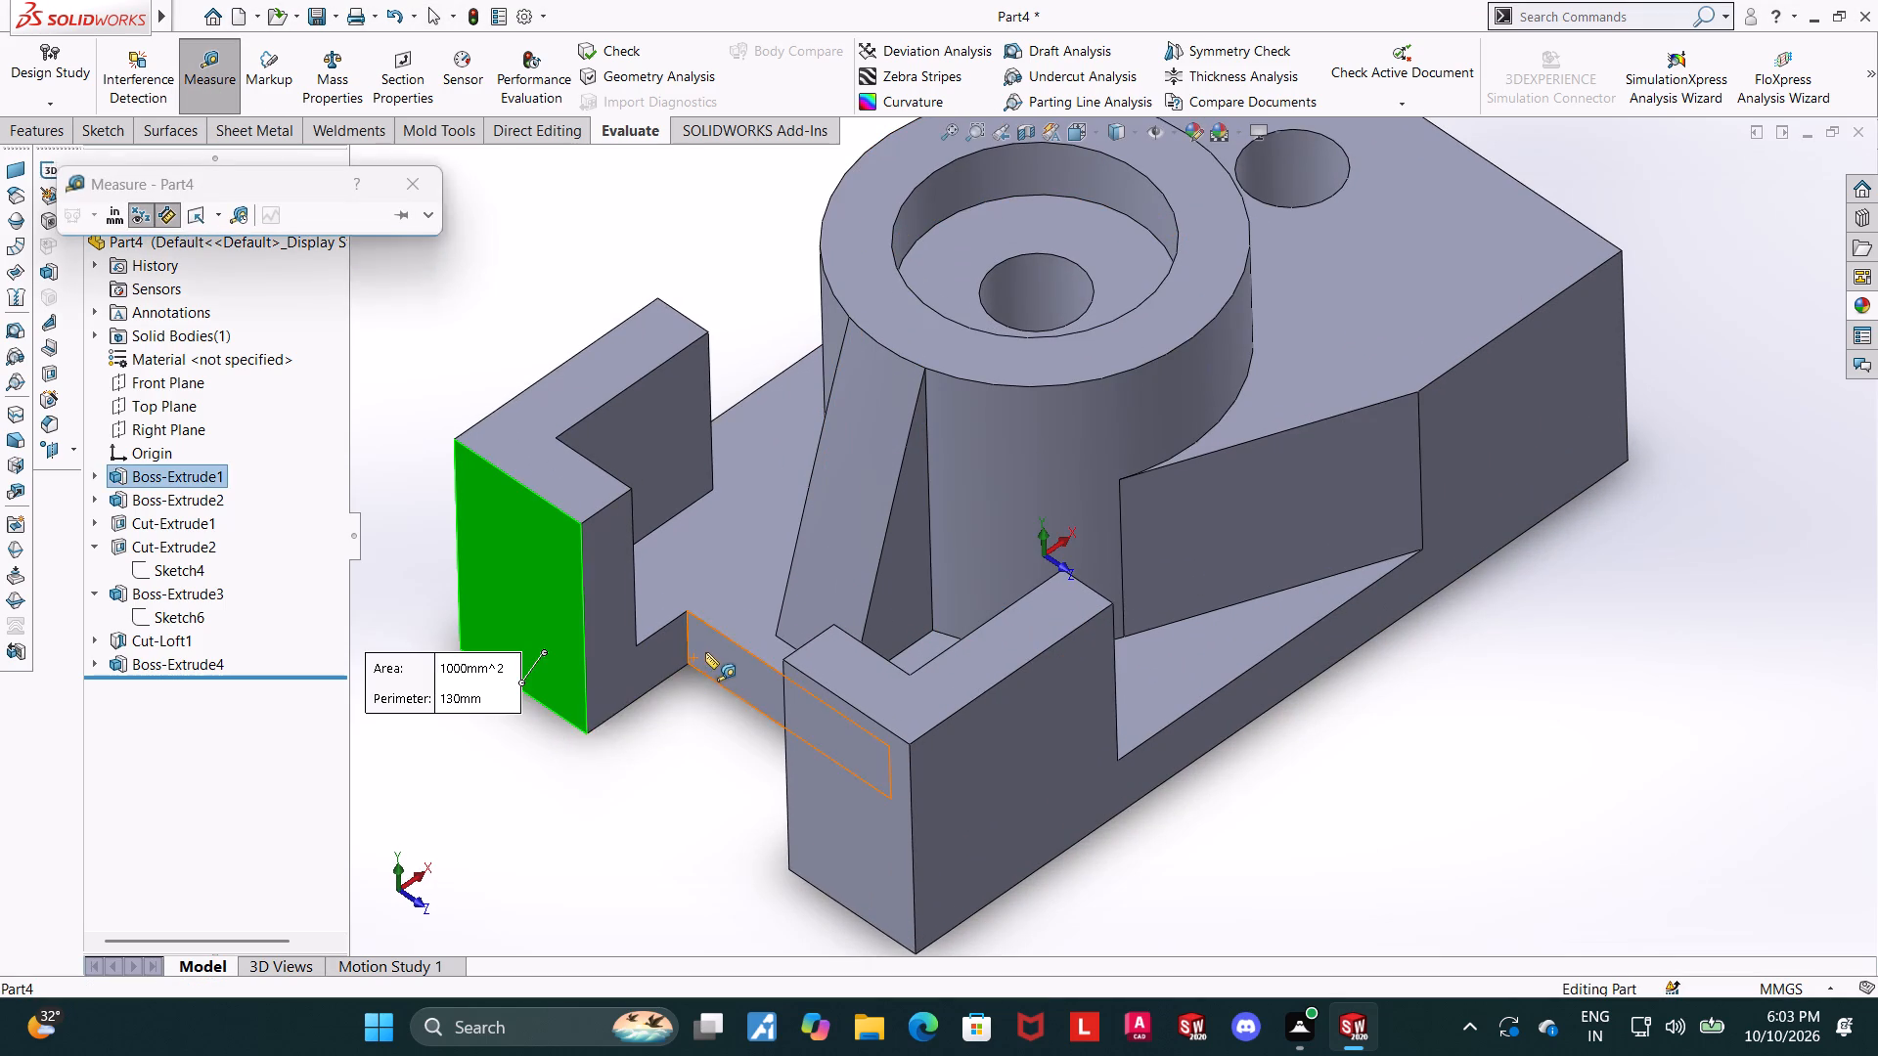
click(705, 652)
key(Escape)
scroll(710, 764, up, 2)
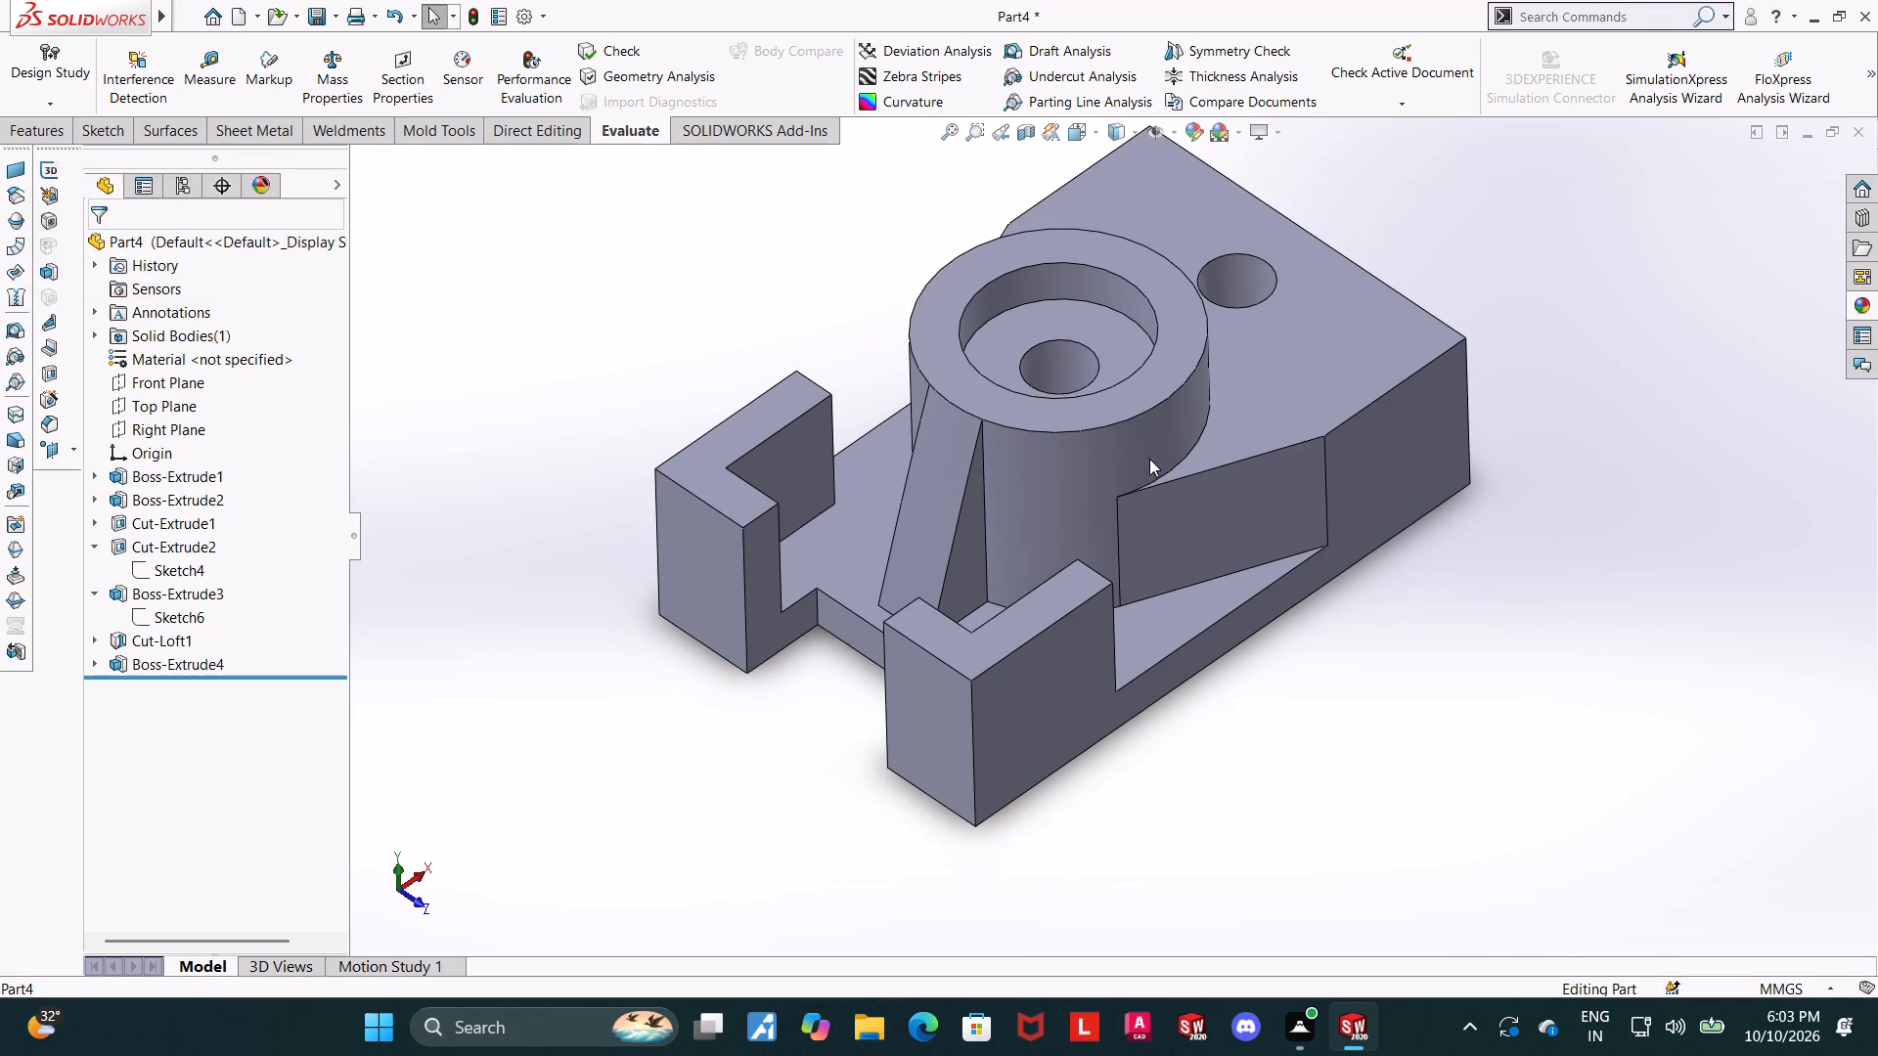
Orient the model to the isometric view and examine the ring boss, narrowed support and uprights.
middle_drag(1233, 577, 1231, 503)
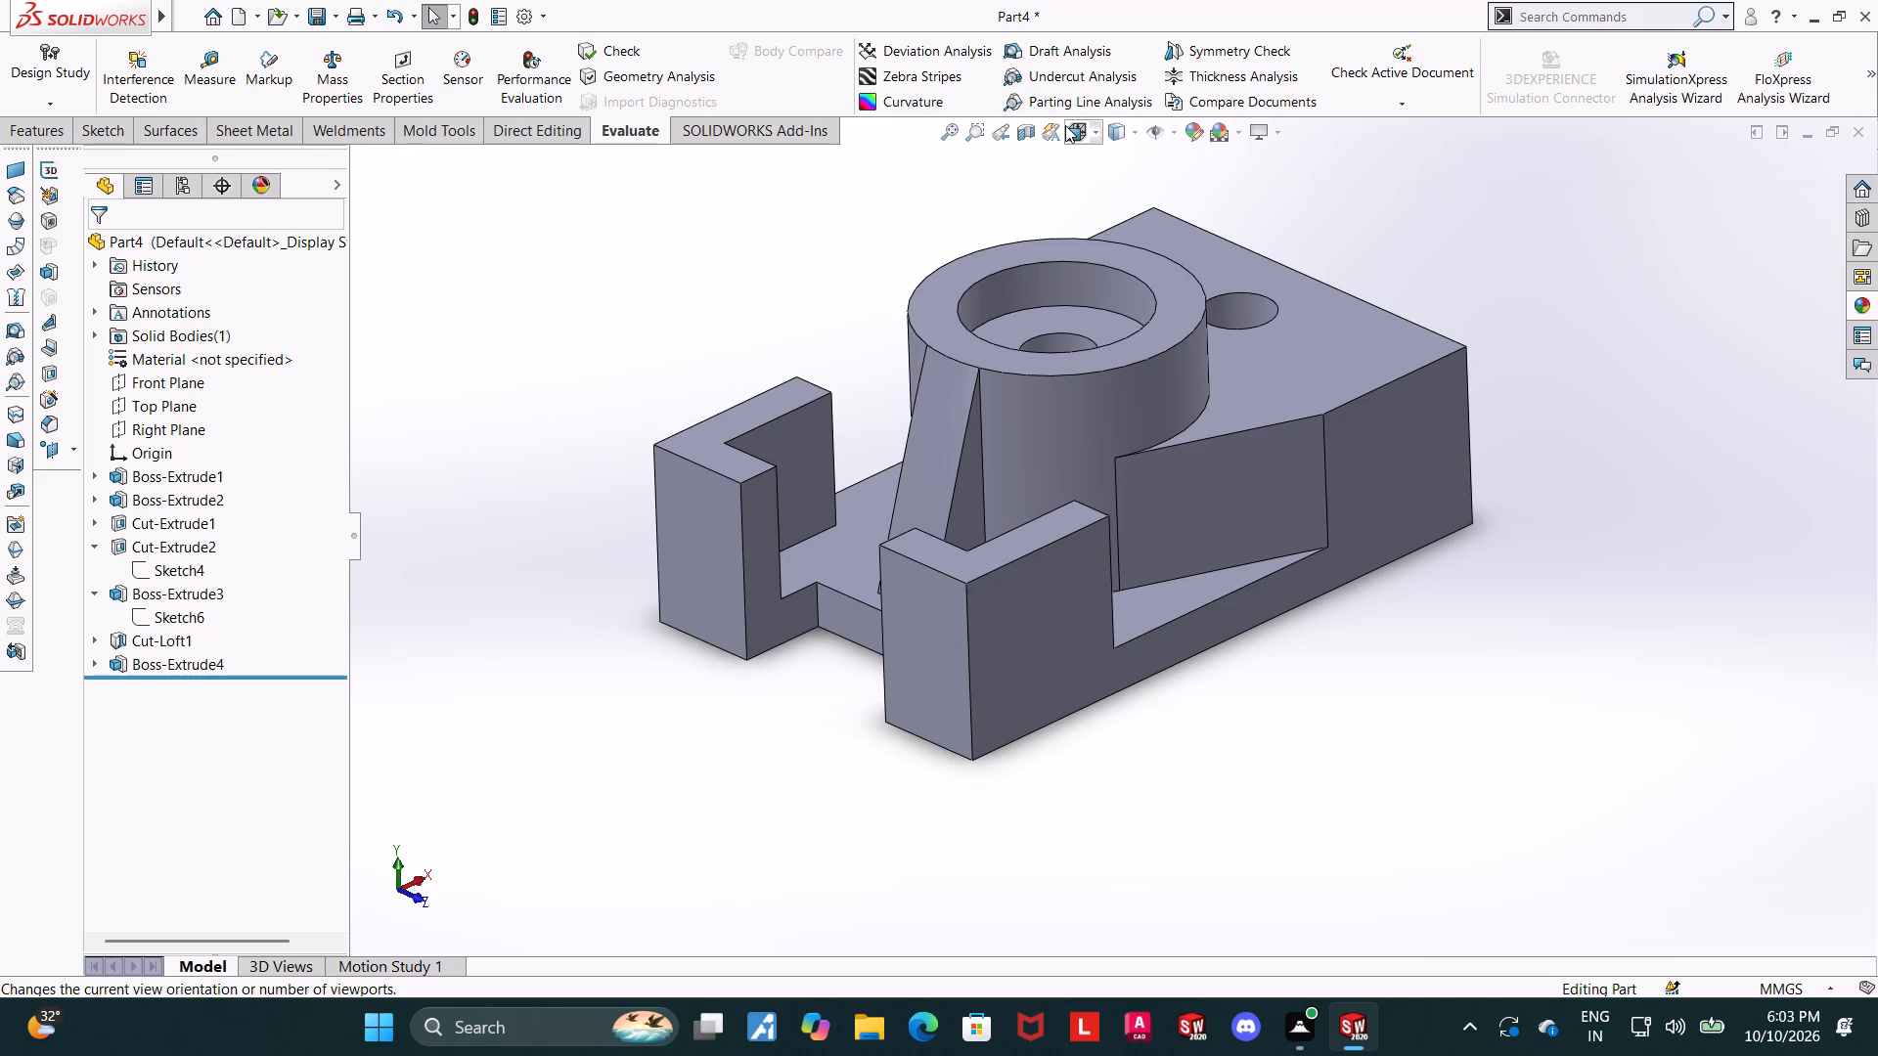
click(1069, 127)
click(844, 590)
scroll(1342, 526, down, 1)
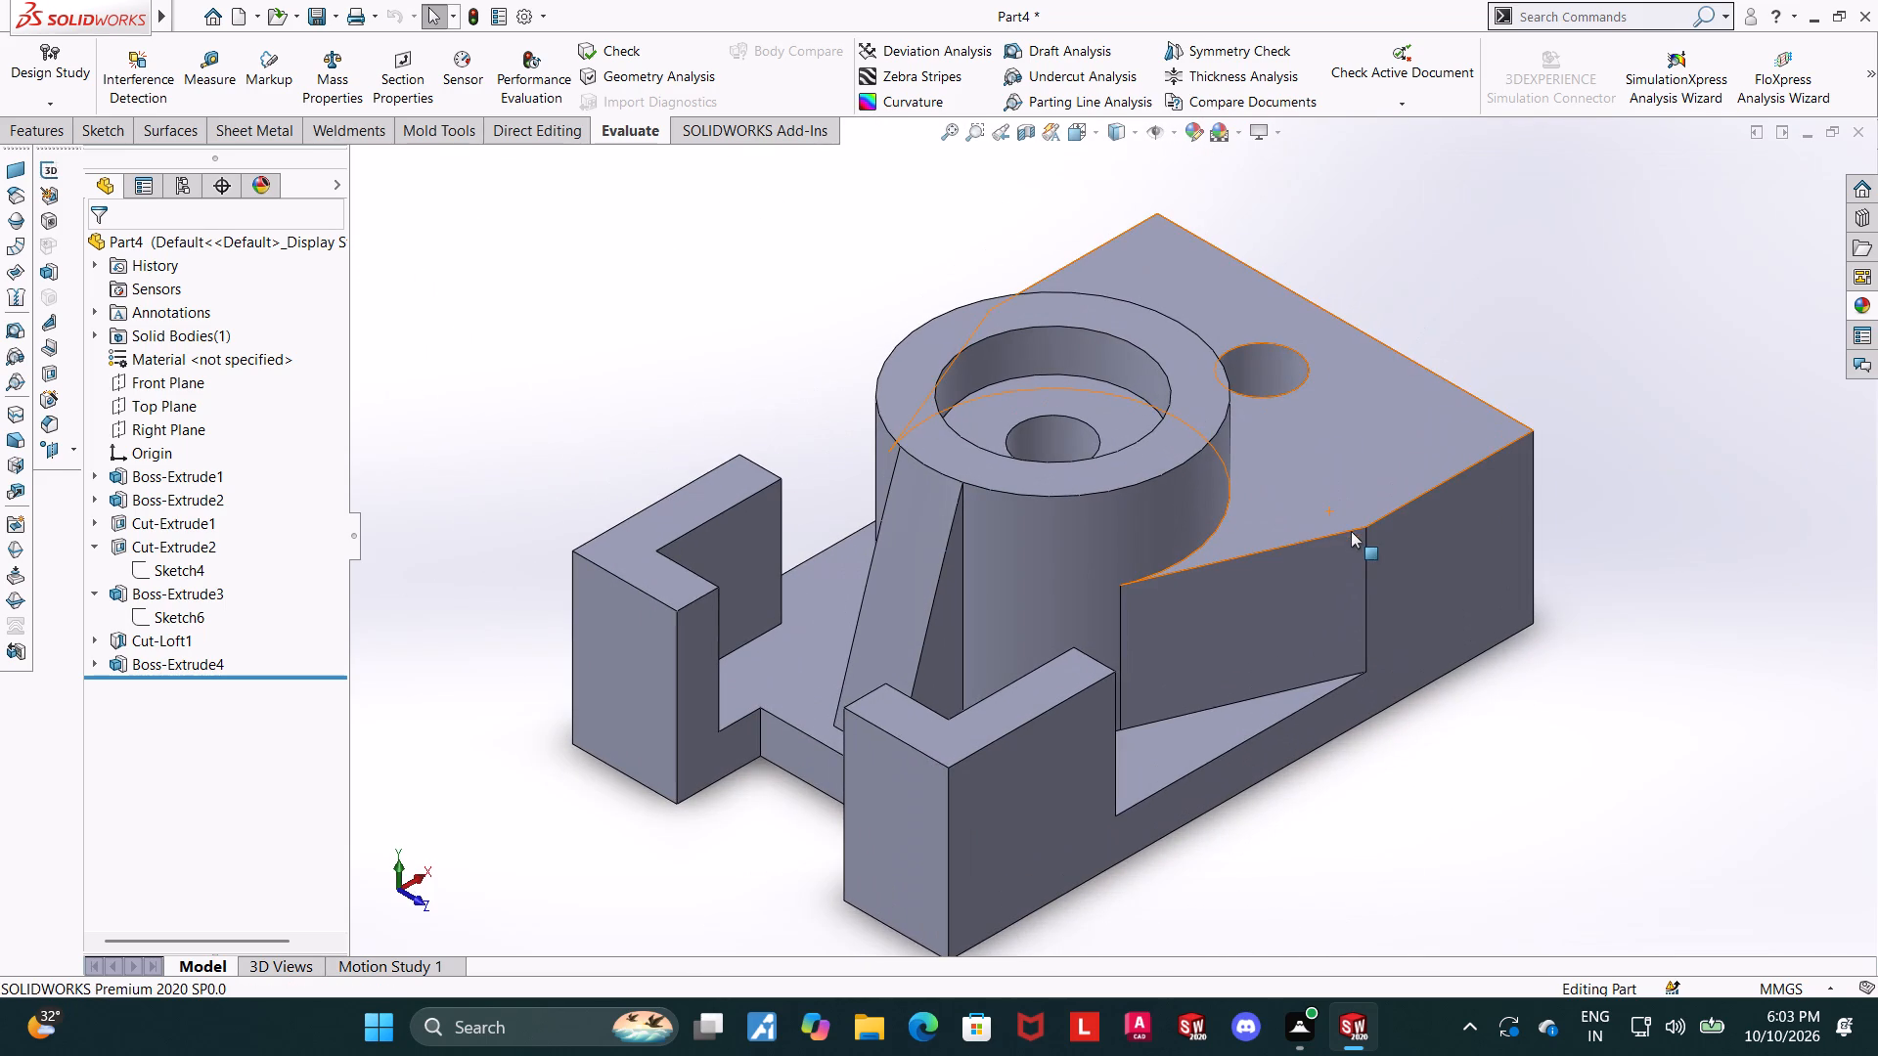
scroll(1672, 765, up, 1)
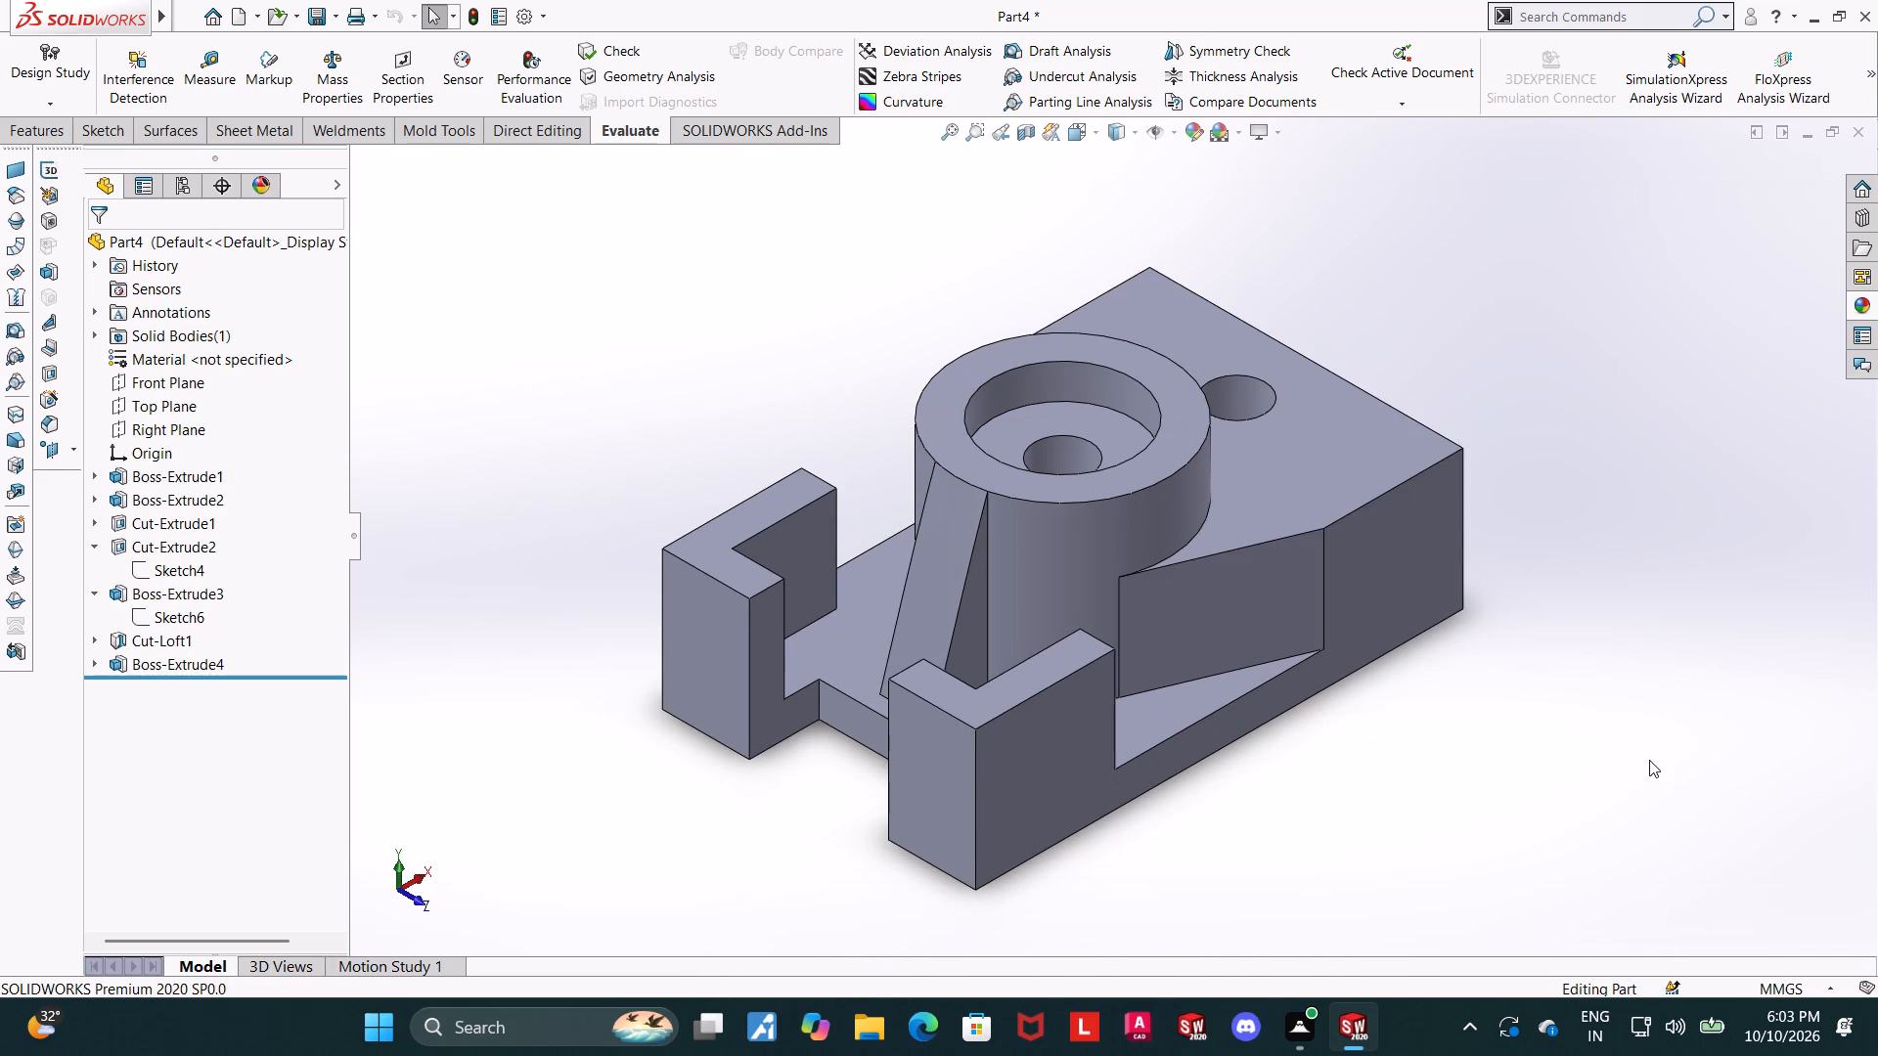
scroll(1639, 772, down, 1)
scroll(1369, 729, up, 1)
scroll(972, 551, down, 1)
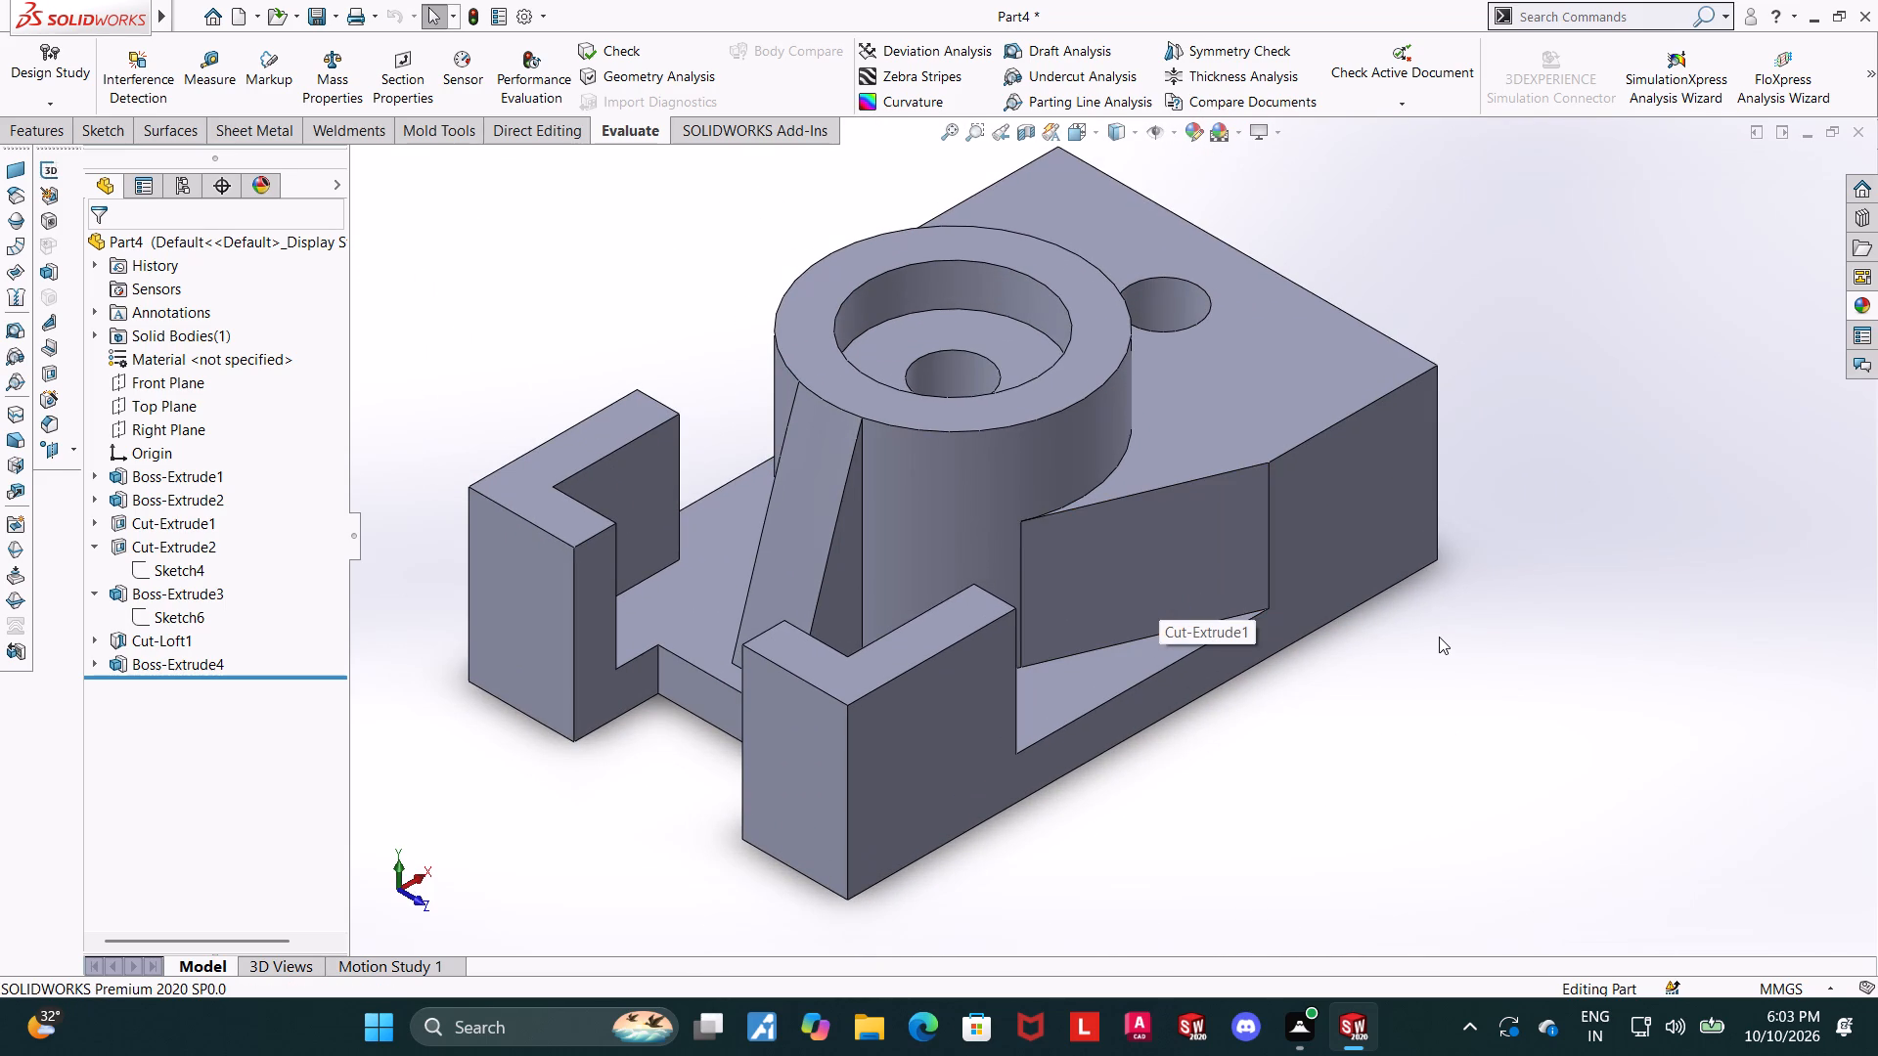
scroll(1178, 616, up, 1)
scroll(986, 414, down, 2)
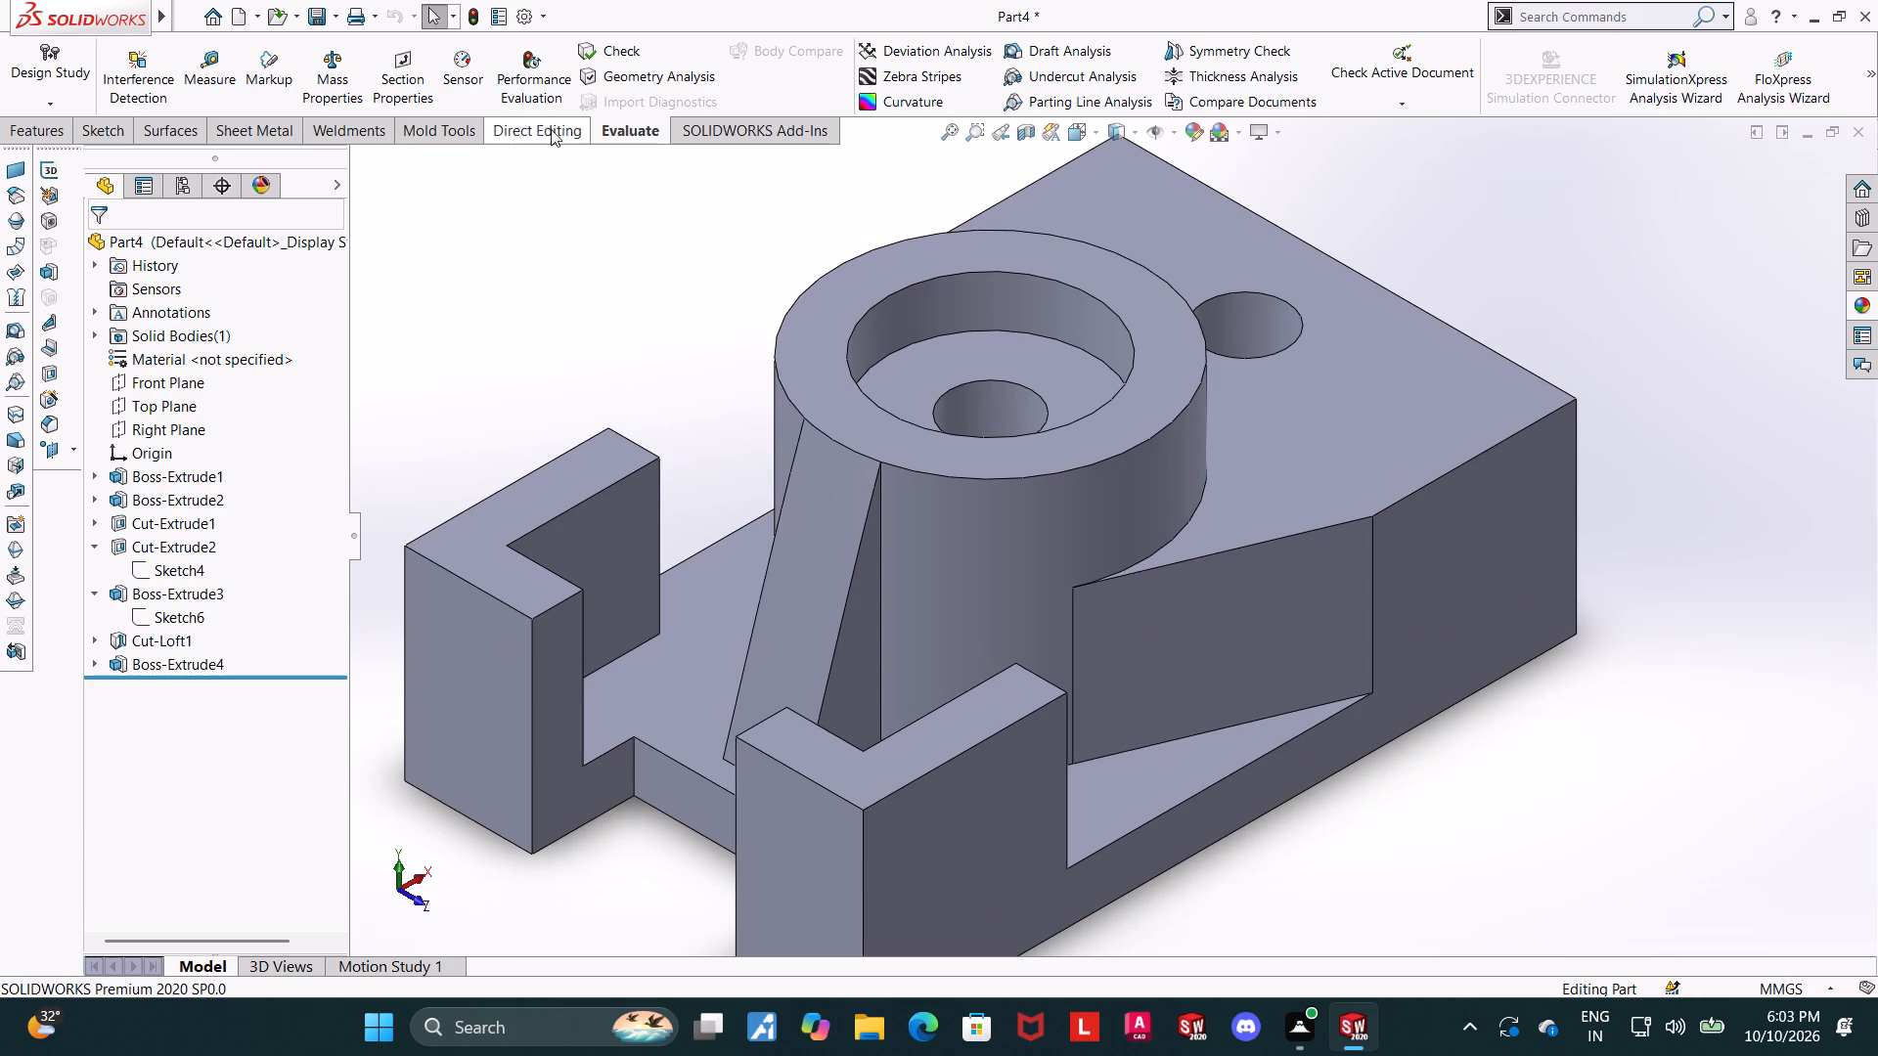
Measure the distance between the ring boss's top face and the block's top face.
click(191, 77)
click(1147, 400)
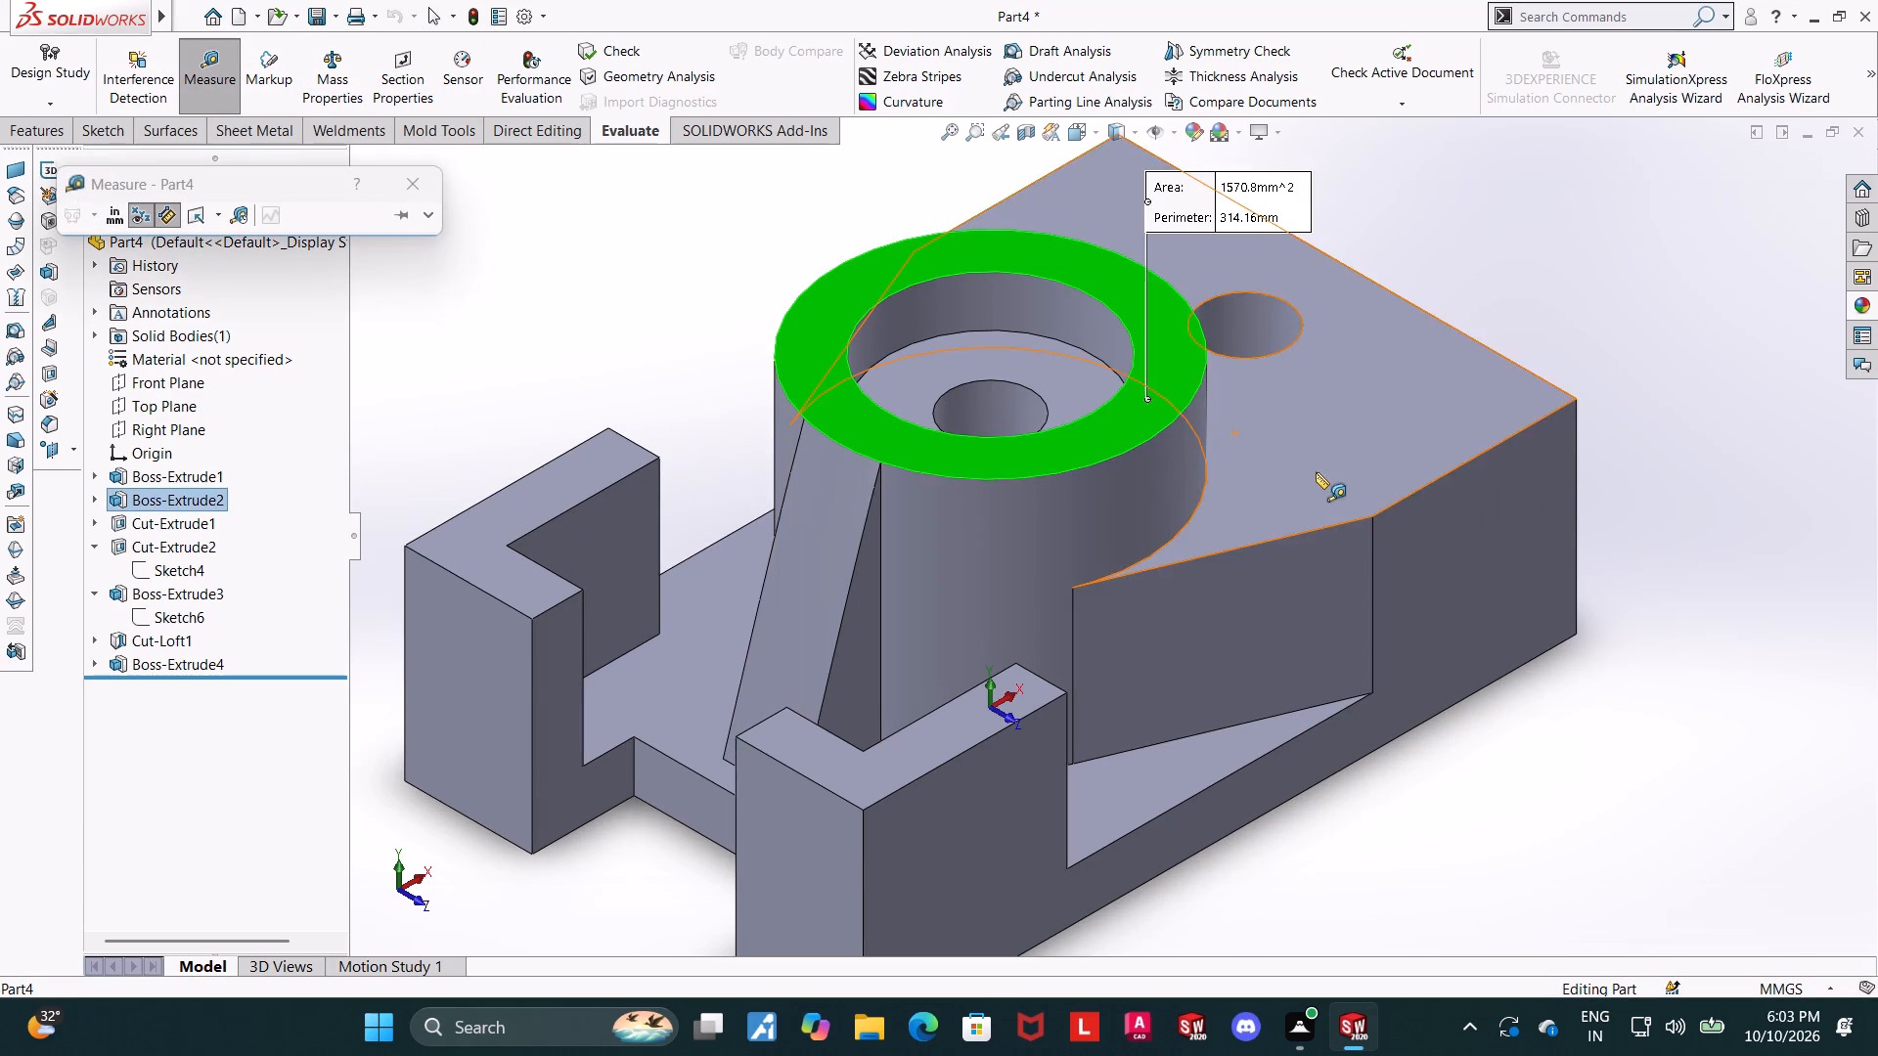
click(1319, 482)
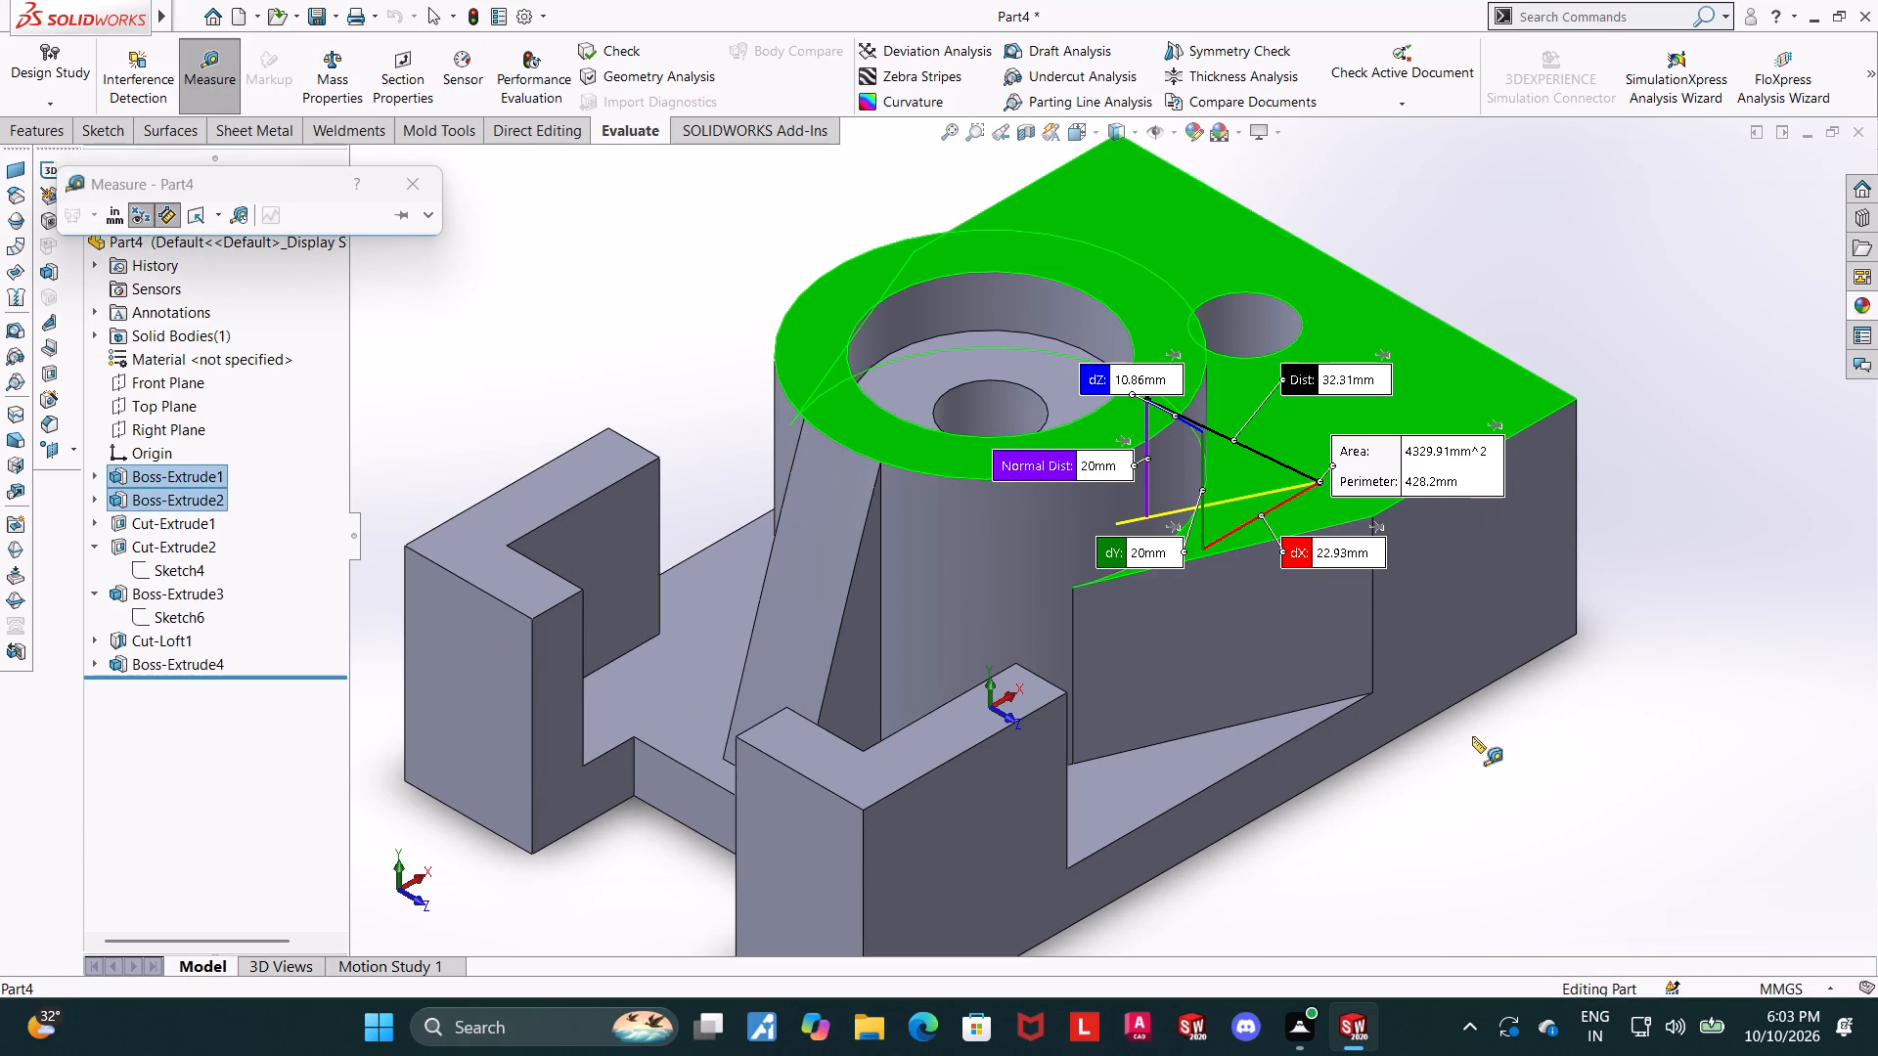
key(Escape)
Examine the ring boss, sloping support, notch, holes and side cuts from above and from oblique views.
scroll(1465, 718, up, 3)
scroll(1281, 682, down, 1)
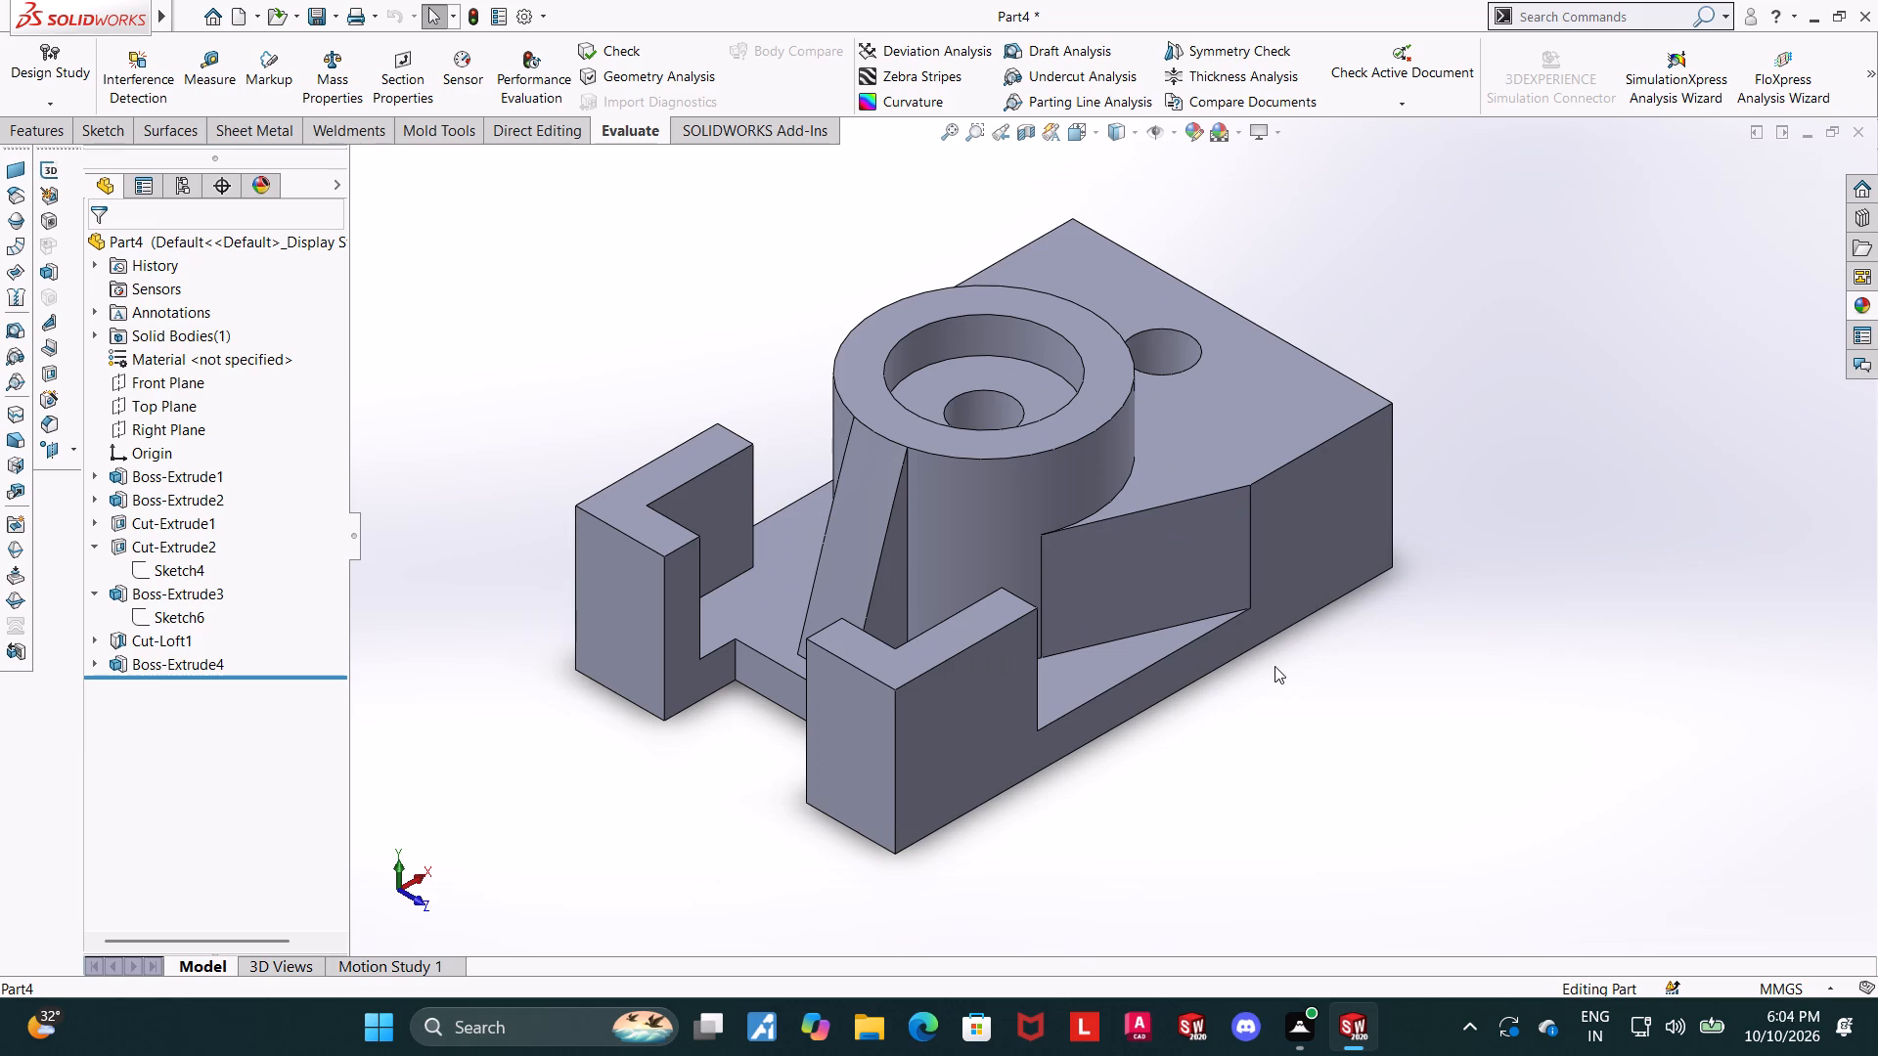
scroll(1274, 666, up, 1)
scroll(1243, 514, down, 1)
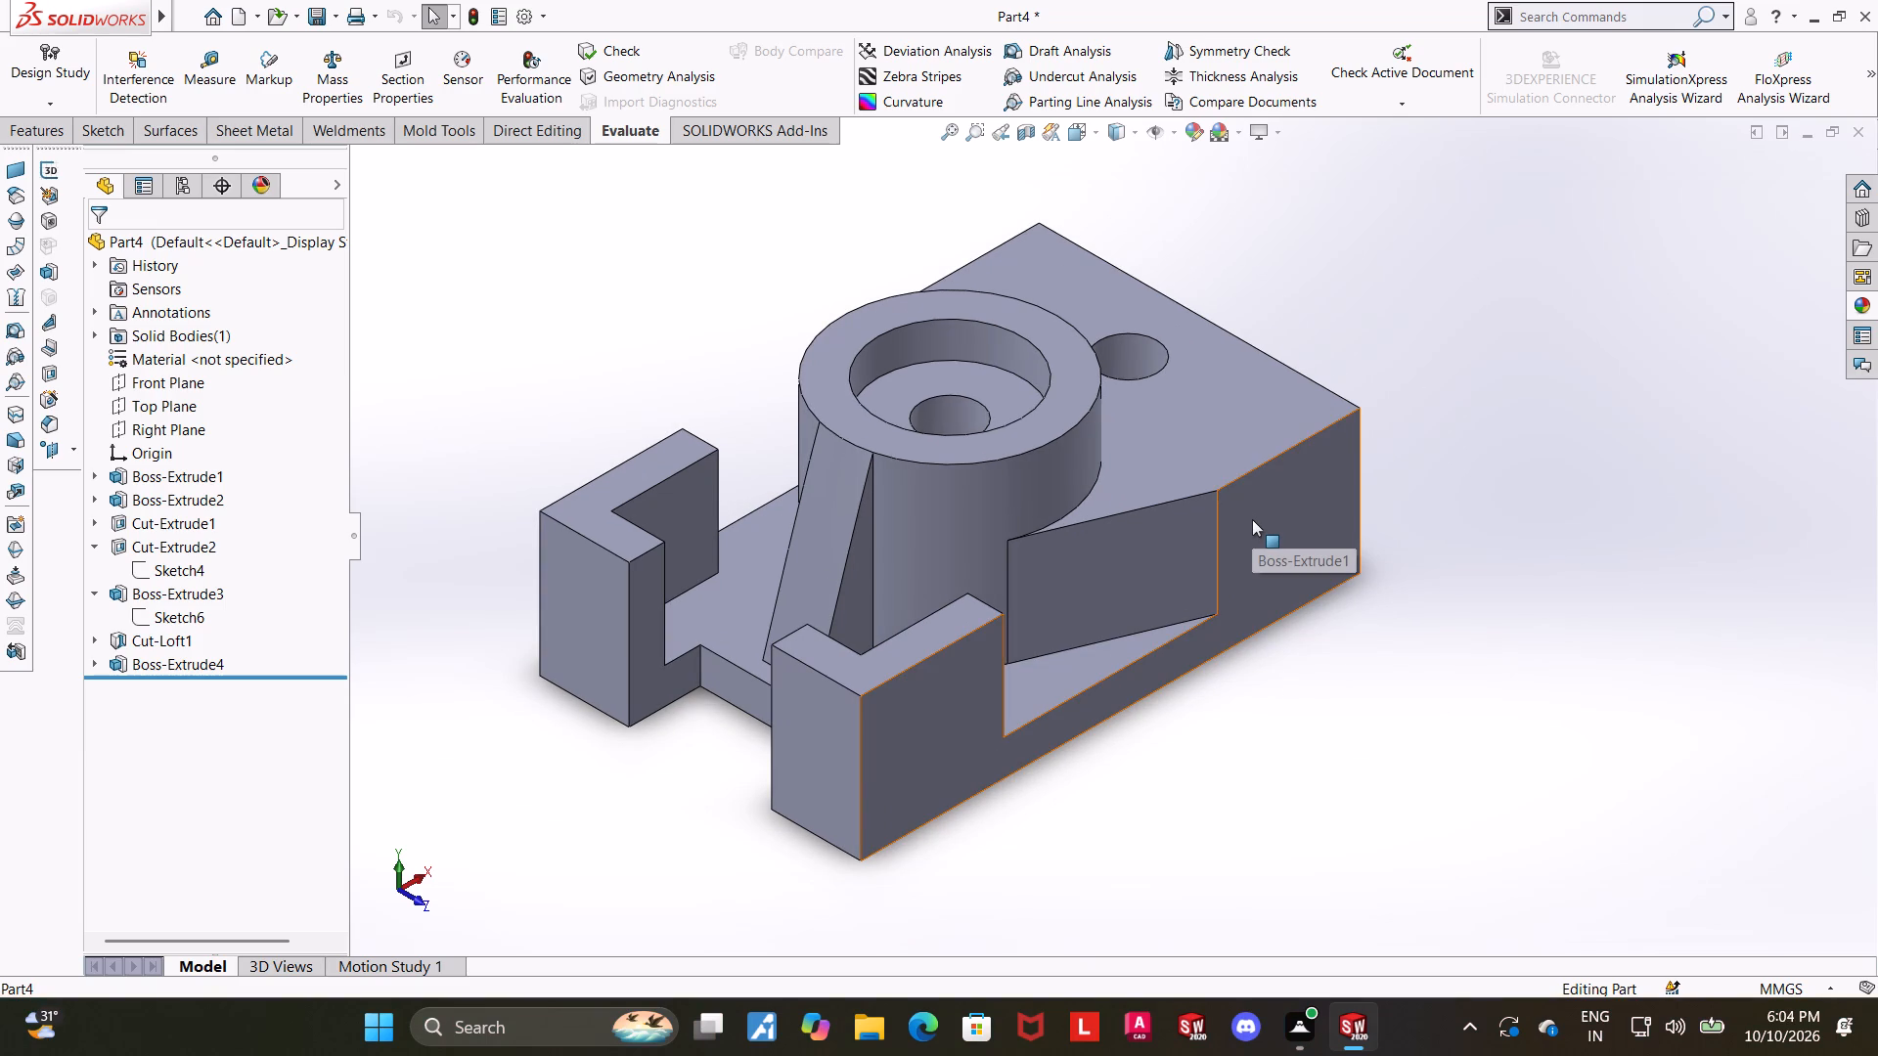
middle_drag(1255, 523, 1255, 546)
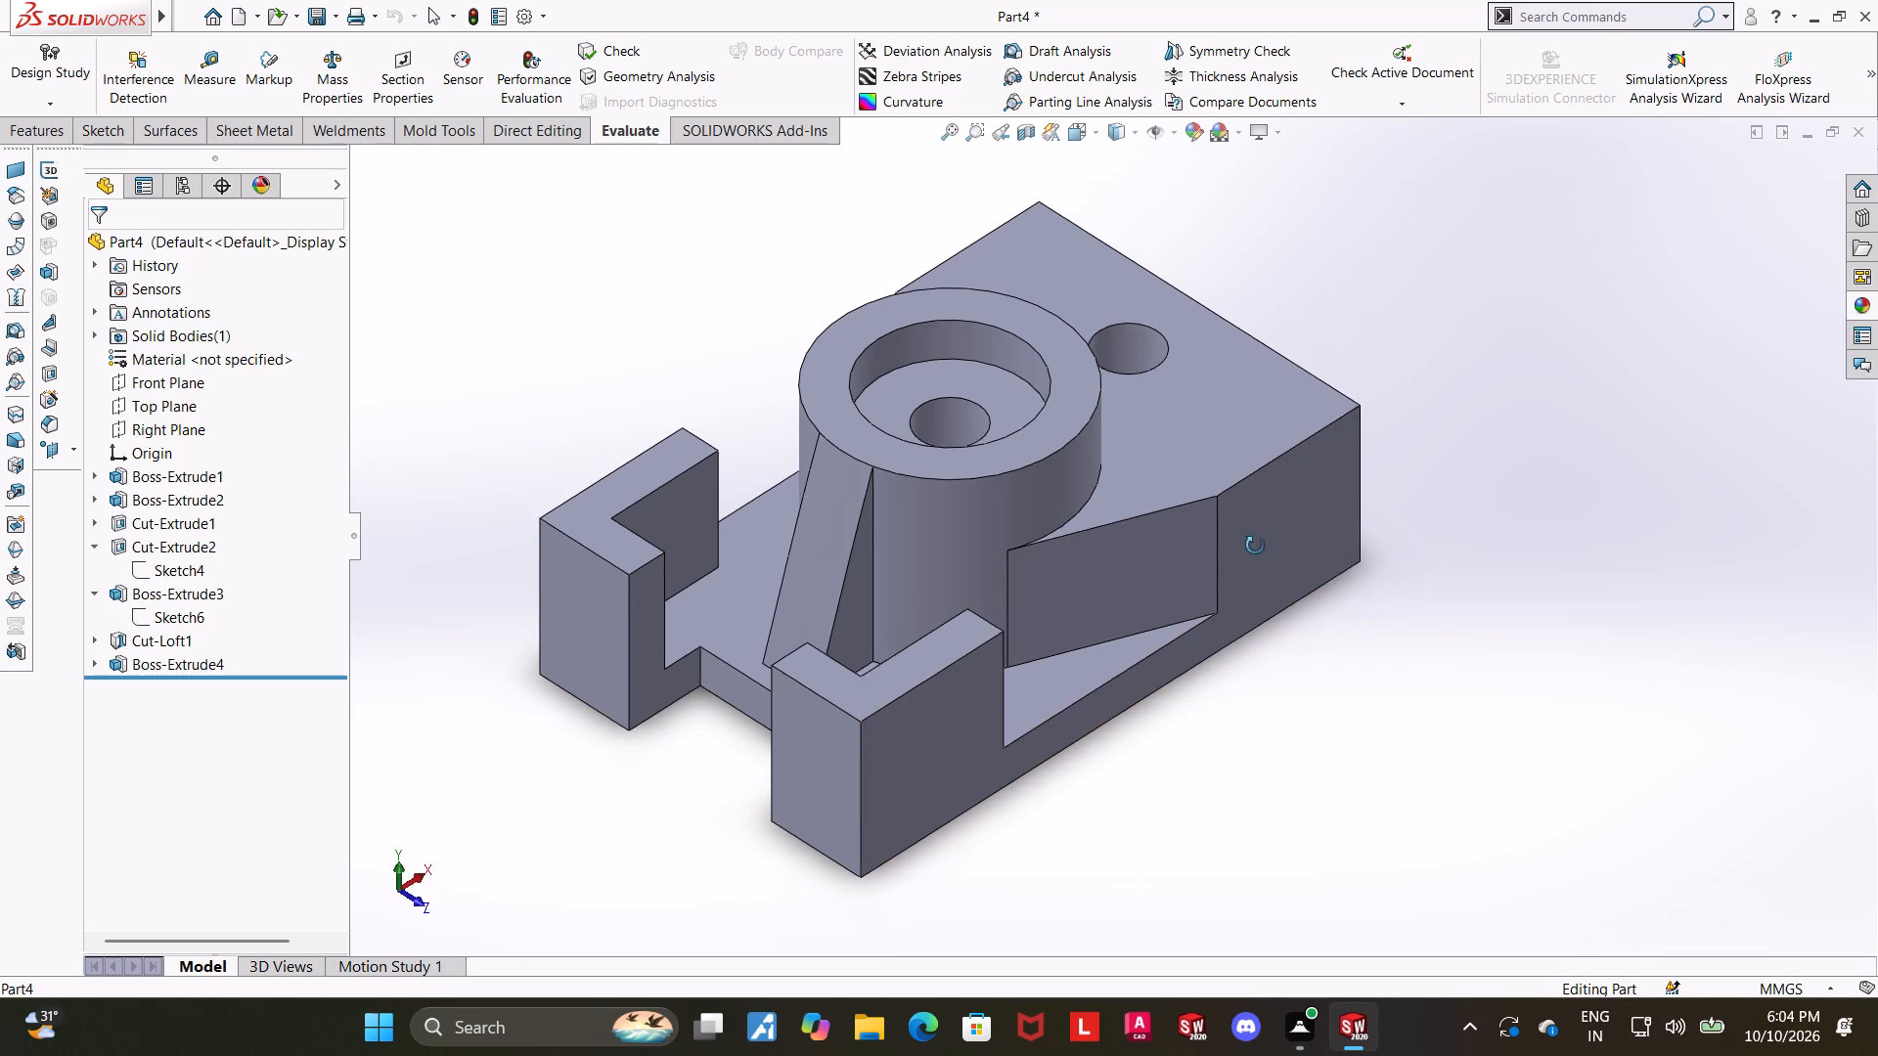
middle_drag(1255, 546, 1138, 748)
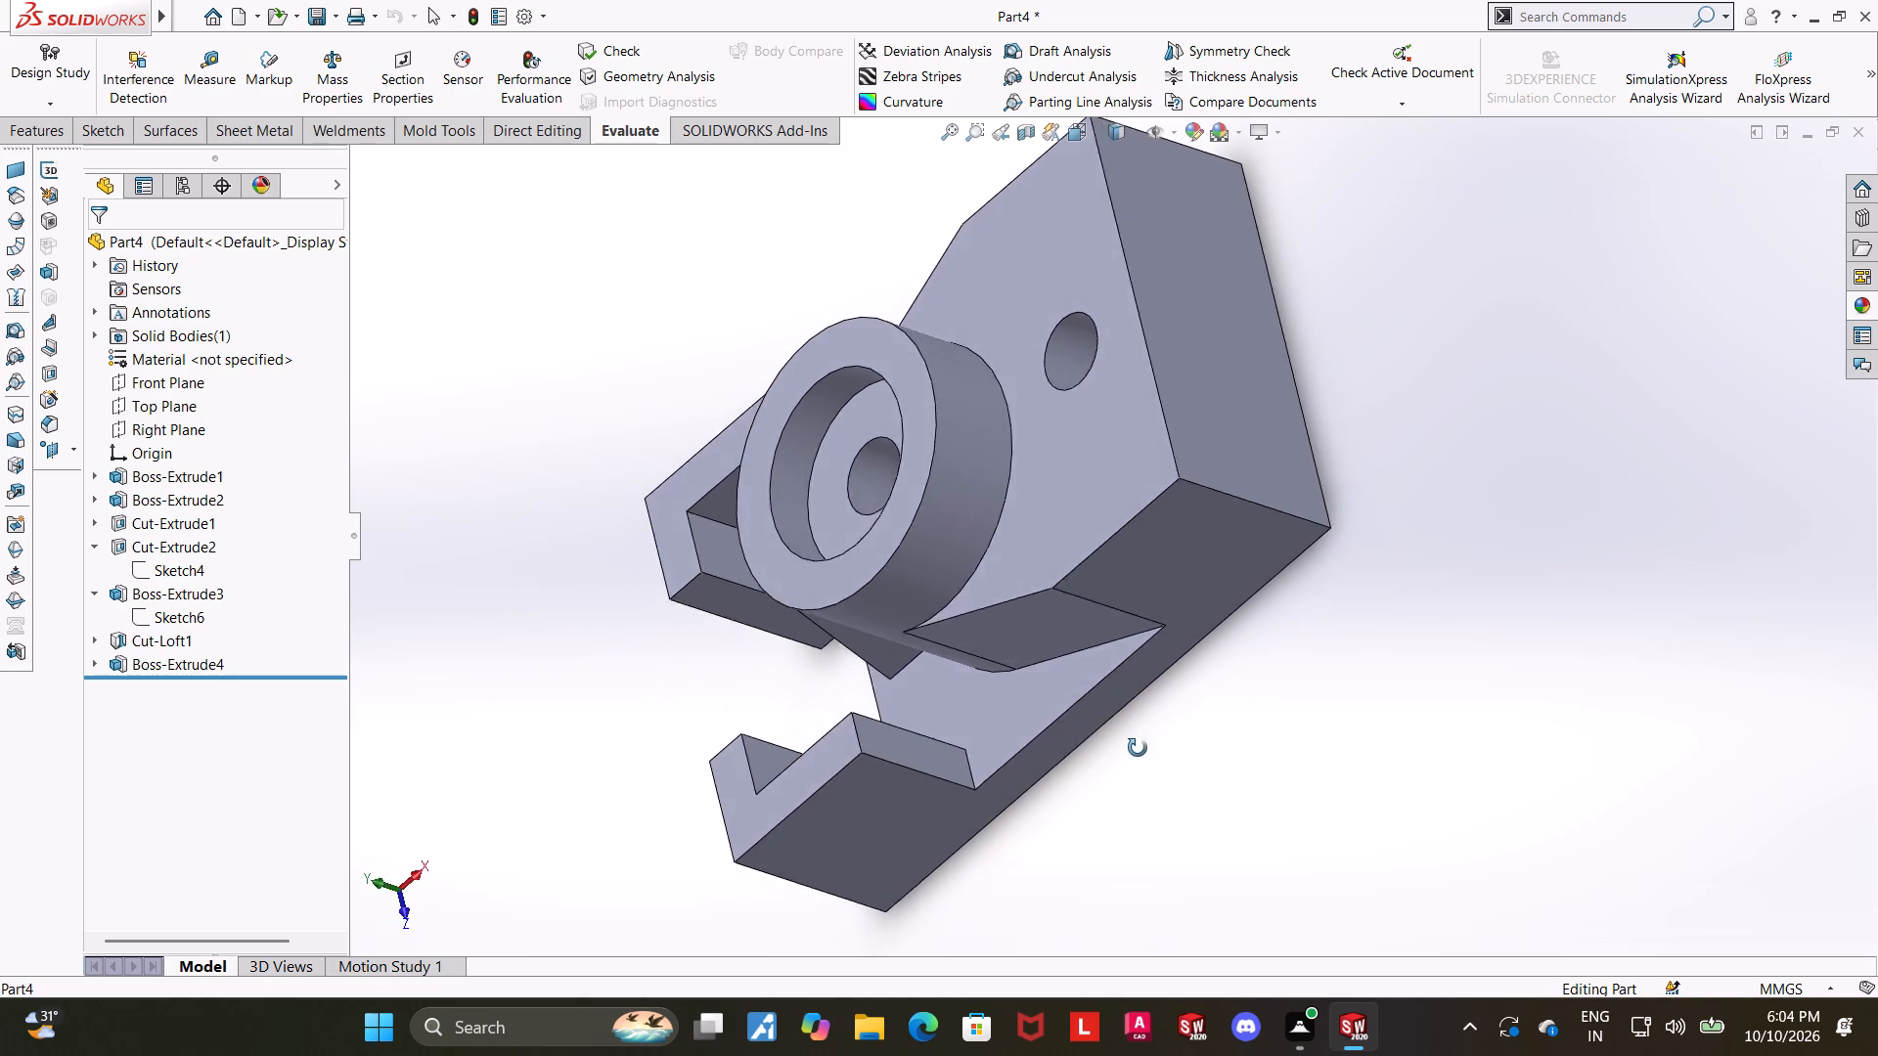
middle_drag(1138, 748, 1212, 790)
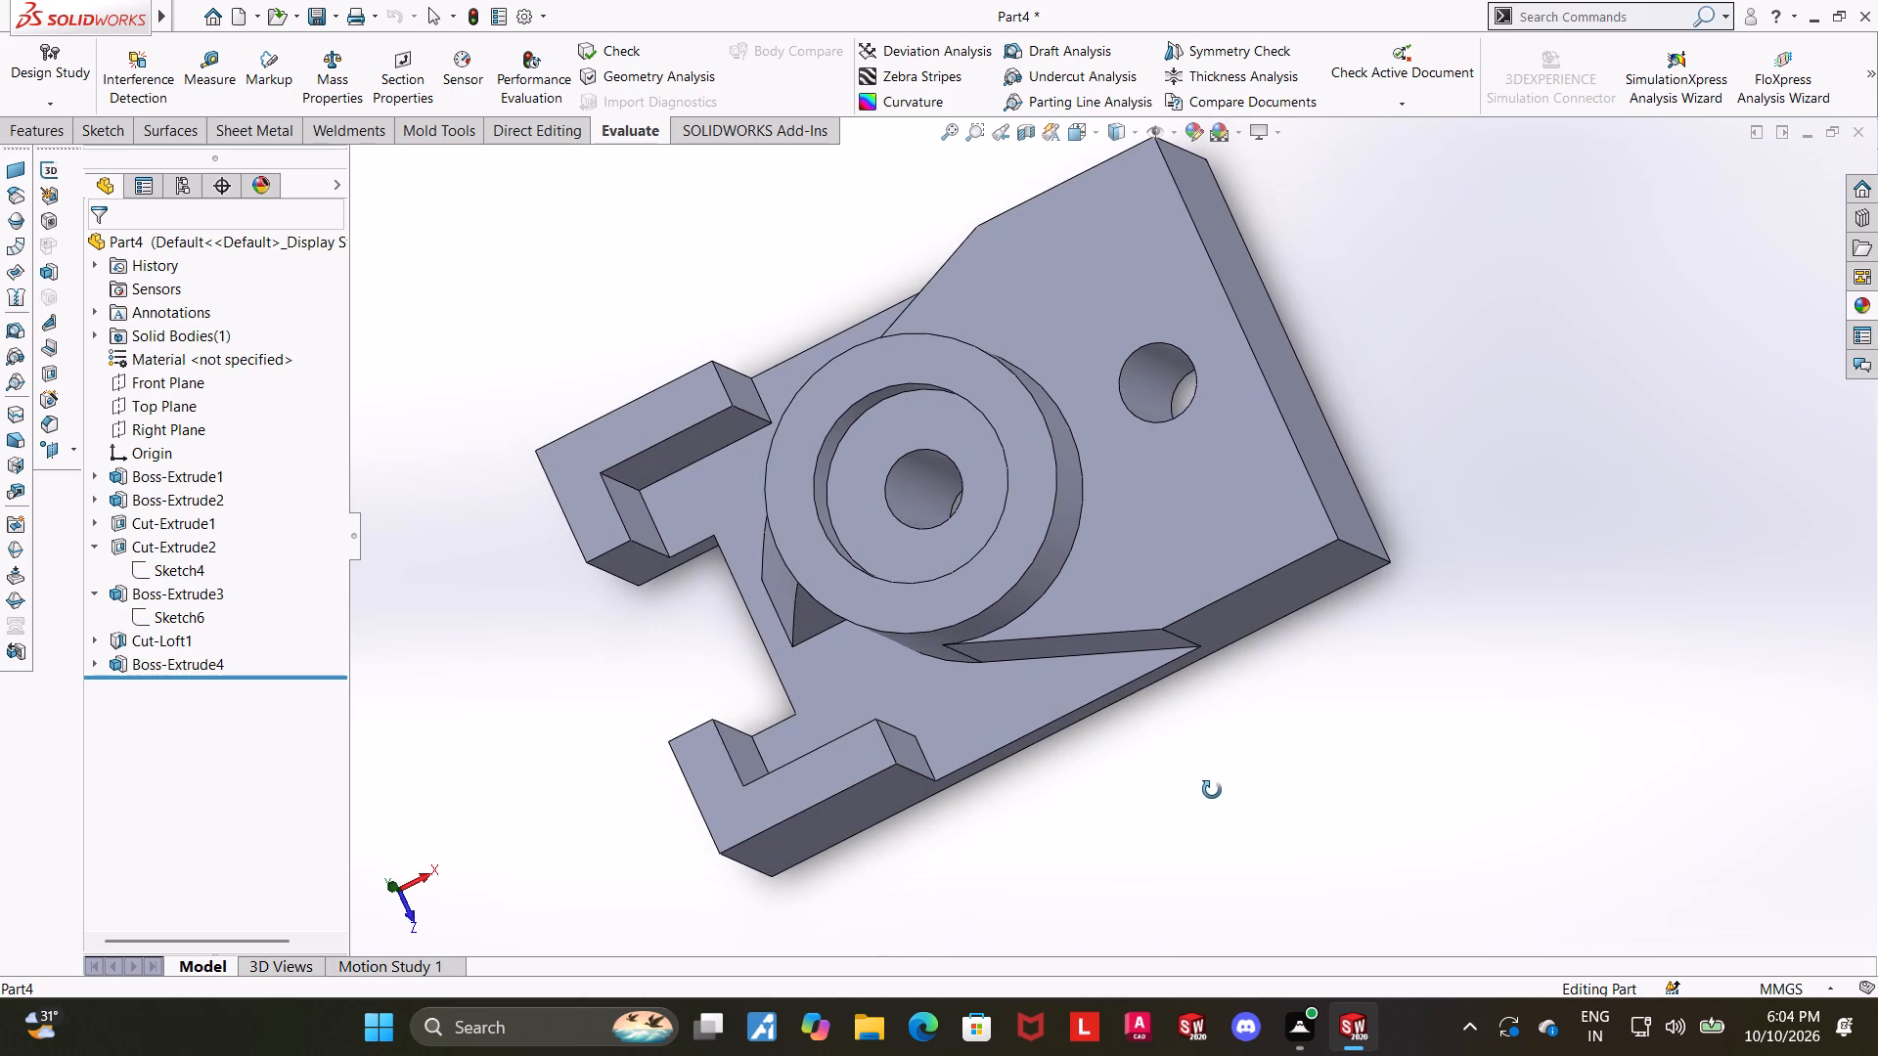
middle_drag(1212, 790, 1198, 762)
middle_drag(1203, 751, 1221, 750)
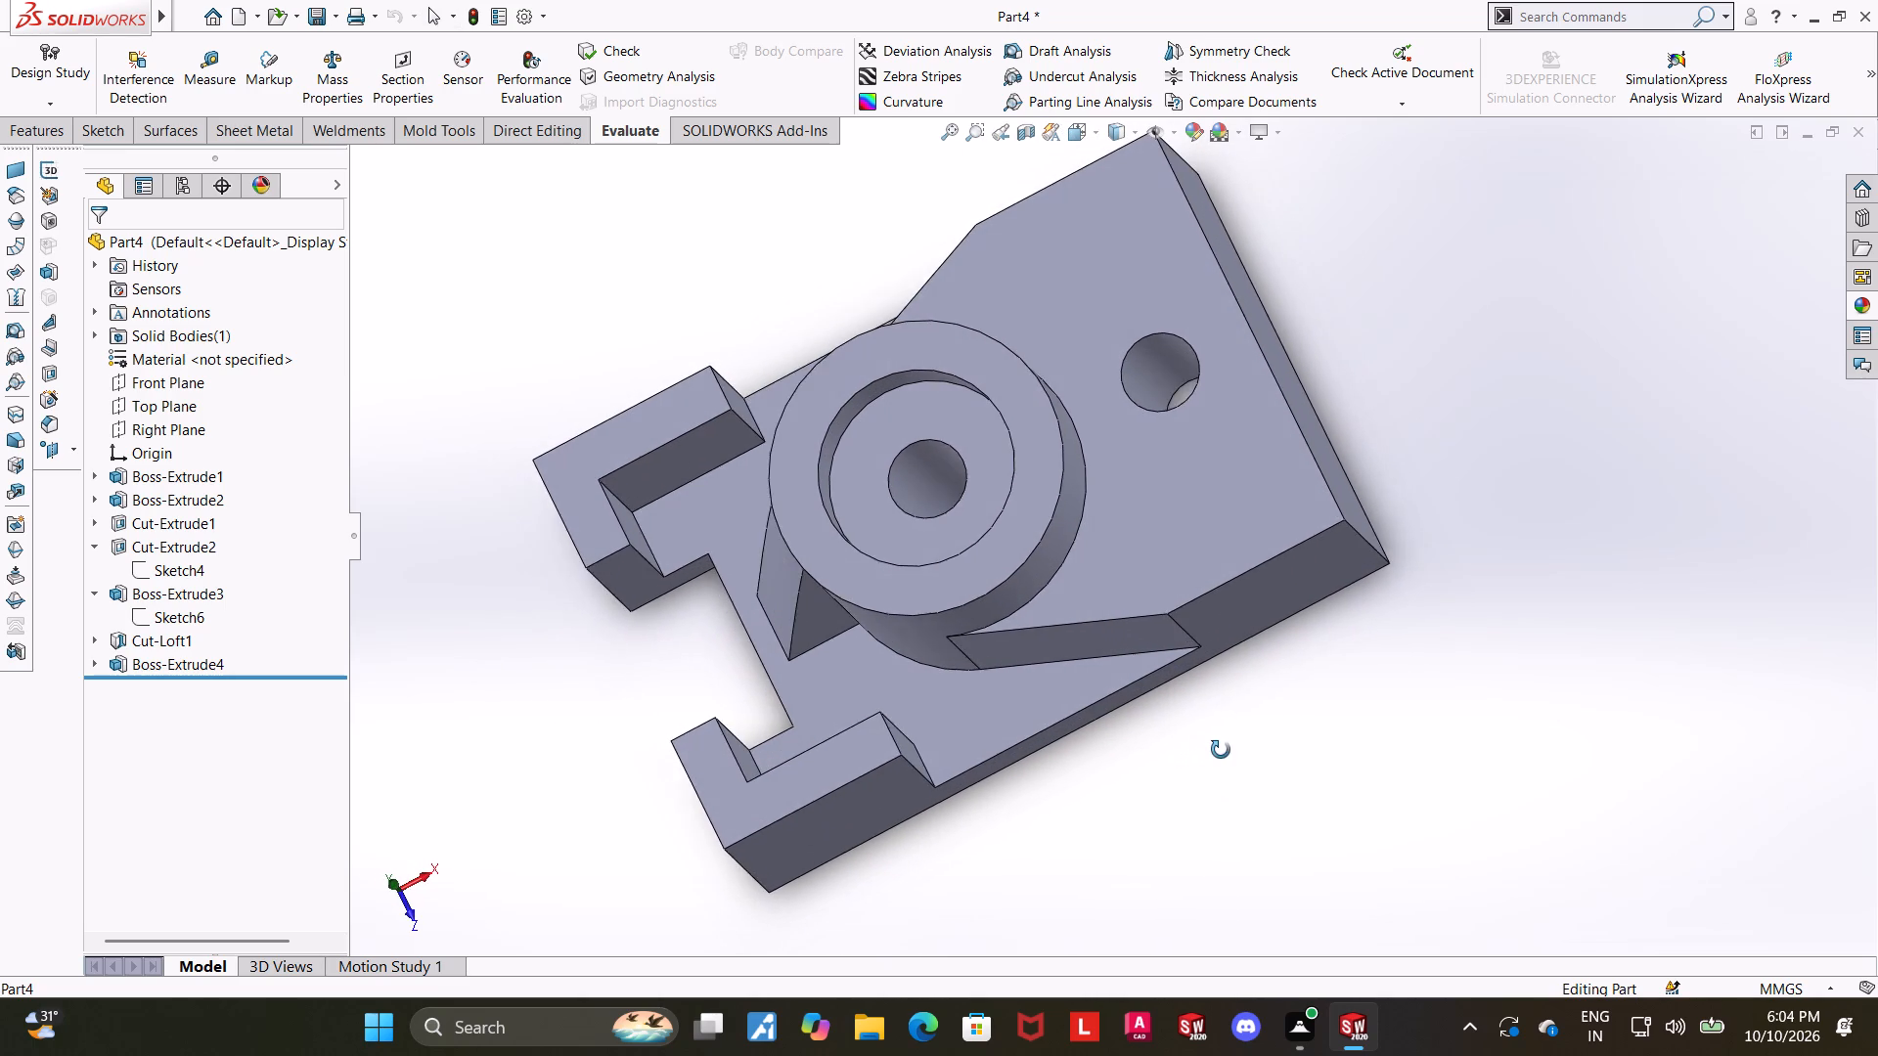
middle_drag(1221, 750, 1244, 769)
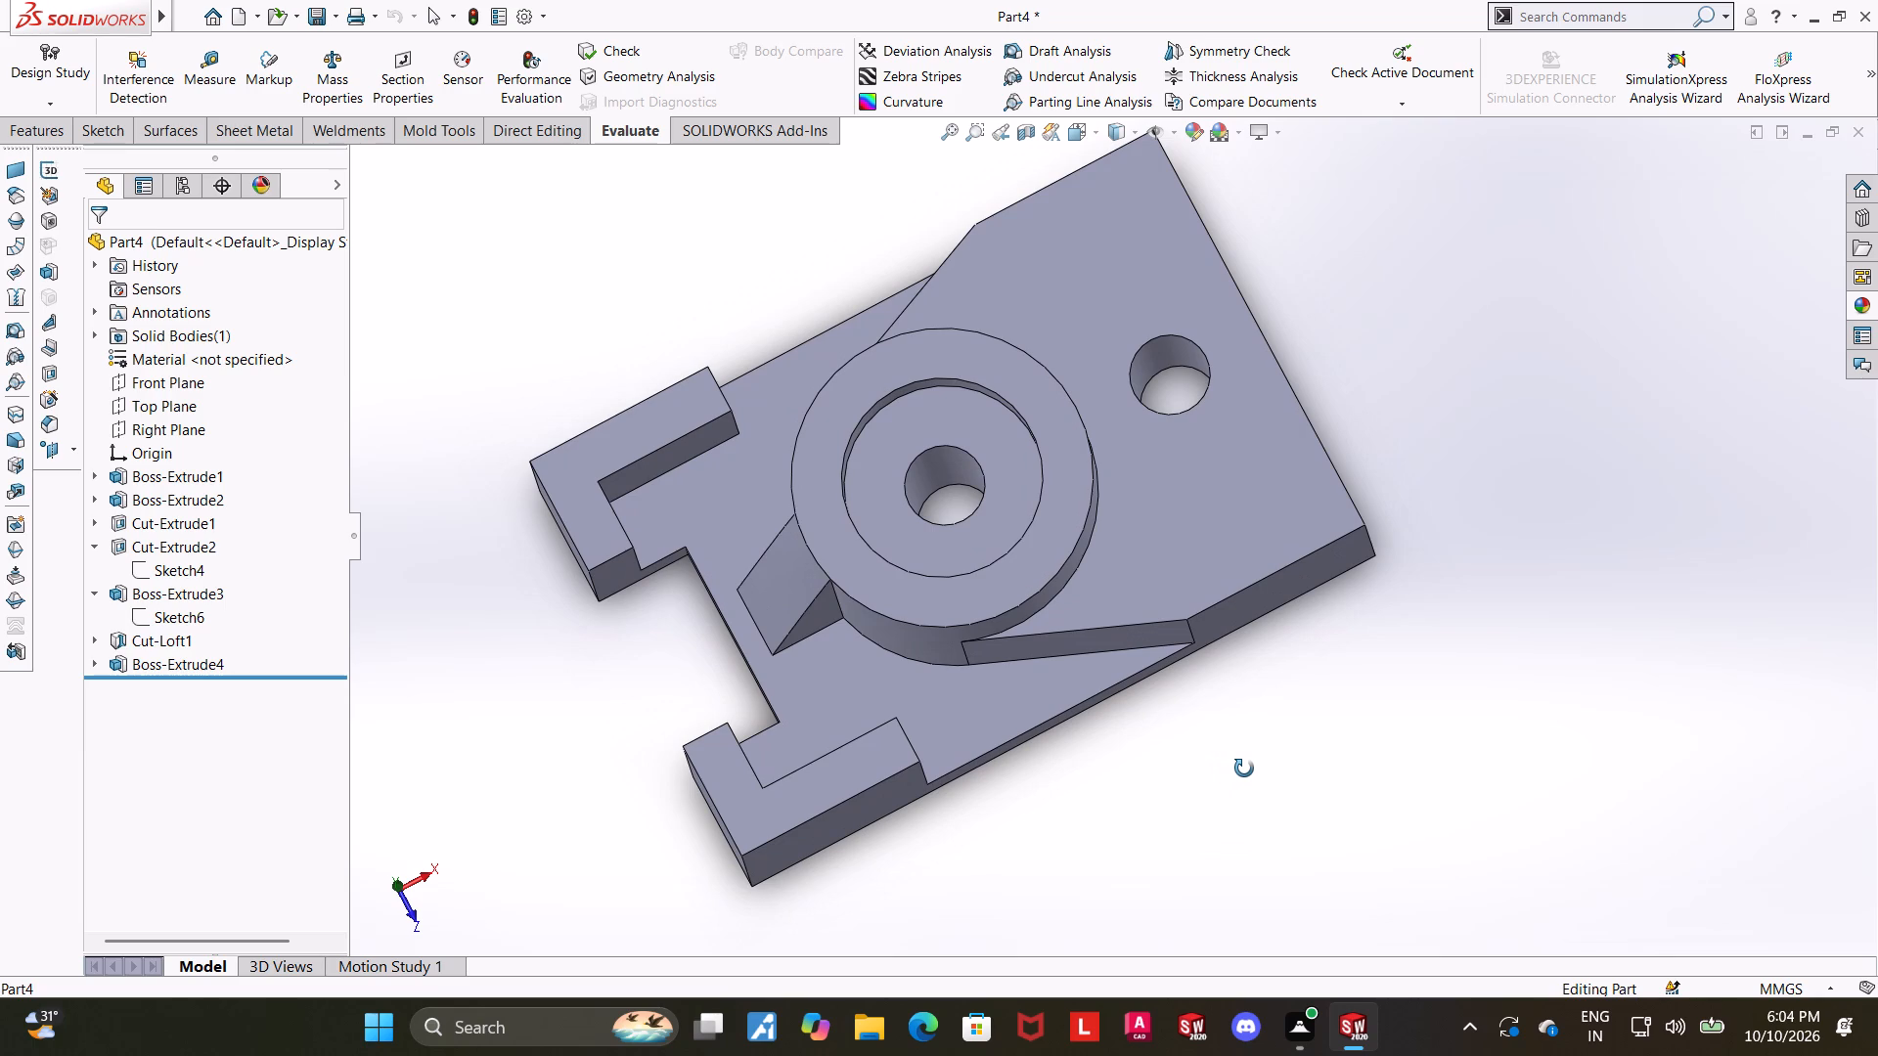
middle_drag(1244, 769, 1222, 662)
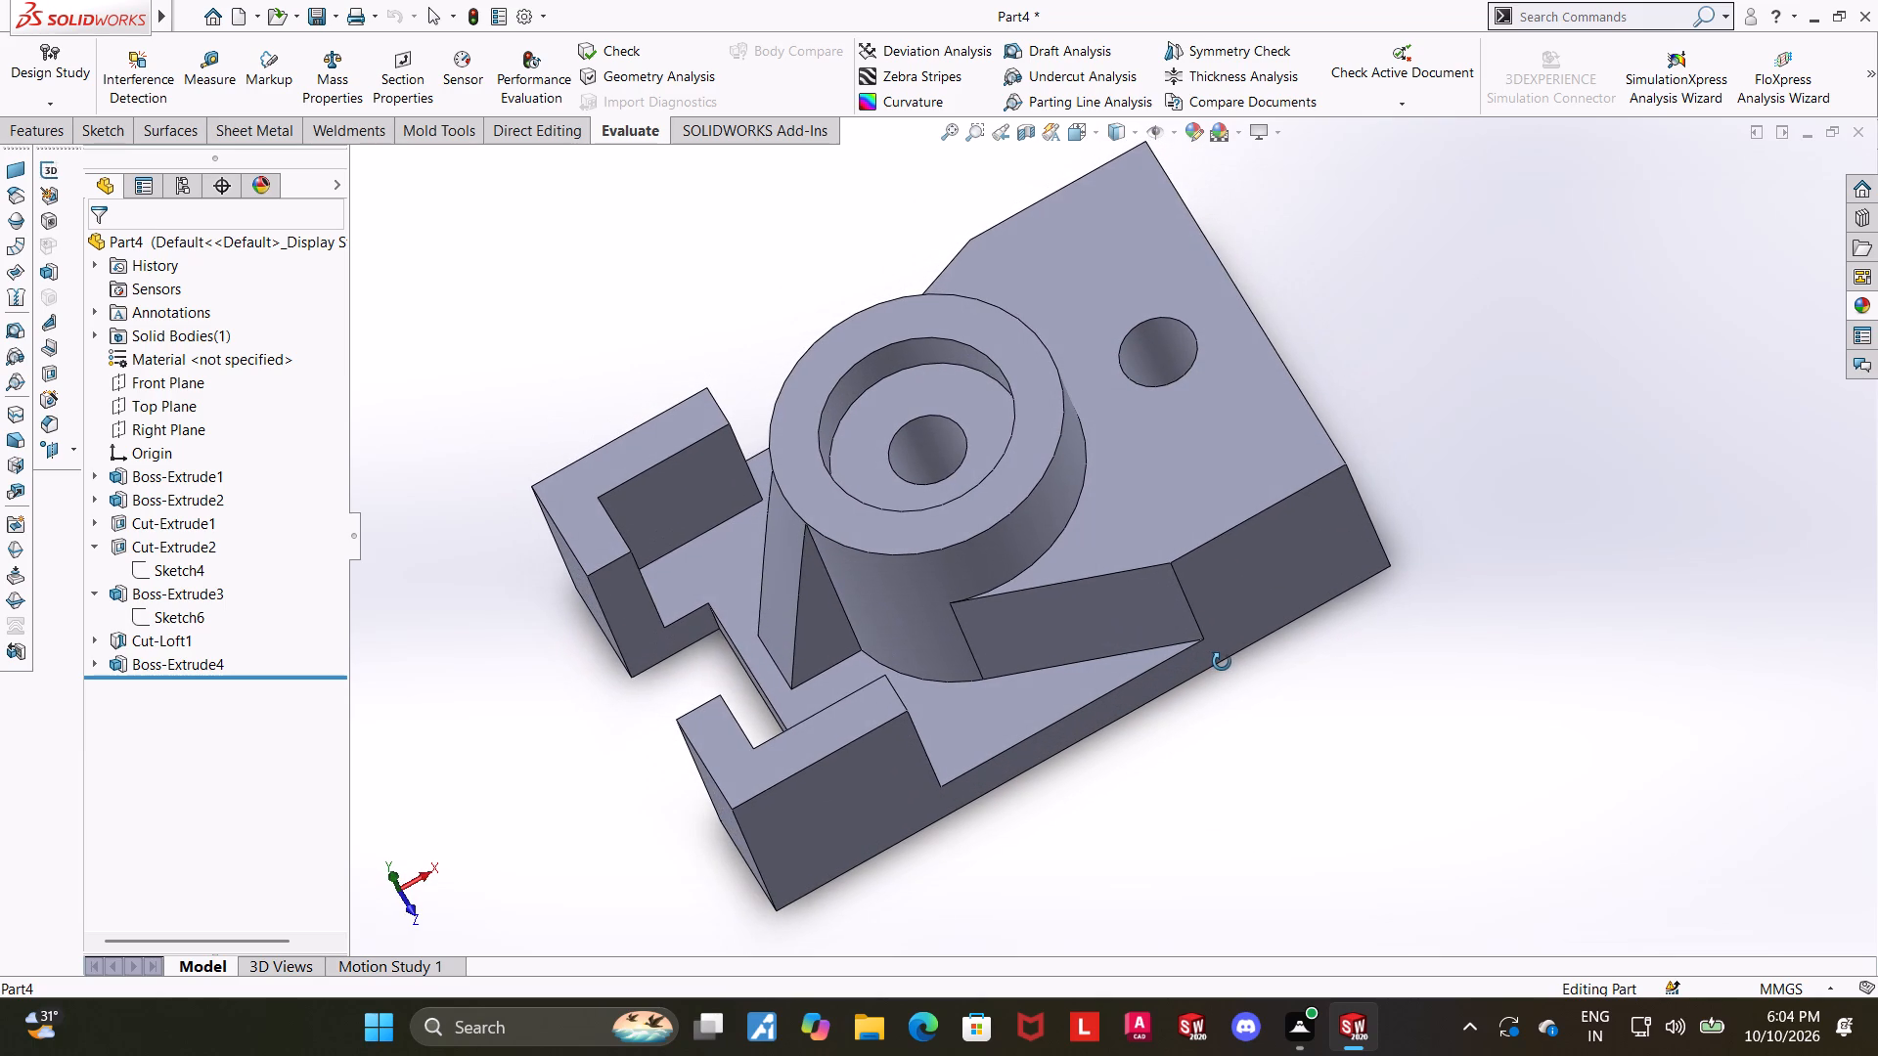
middle_drag(1222, 662, 1203, 605)
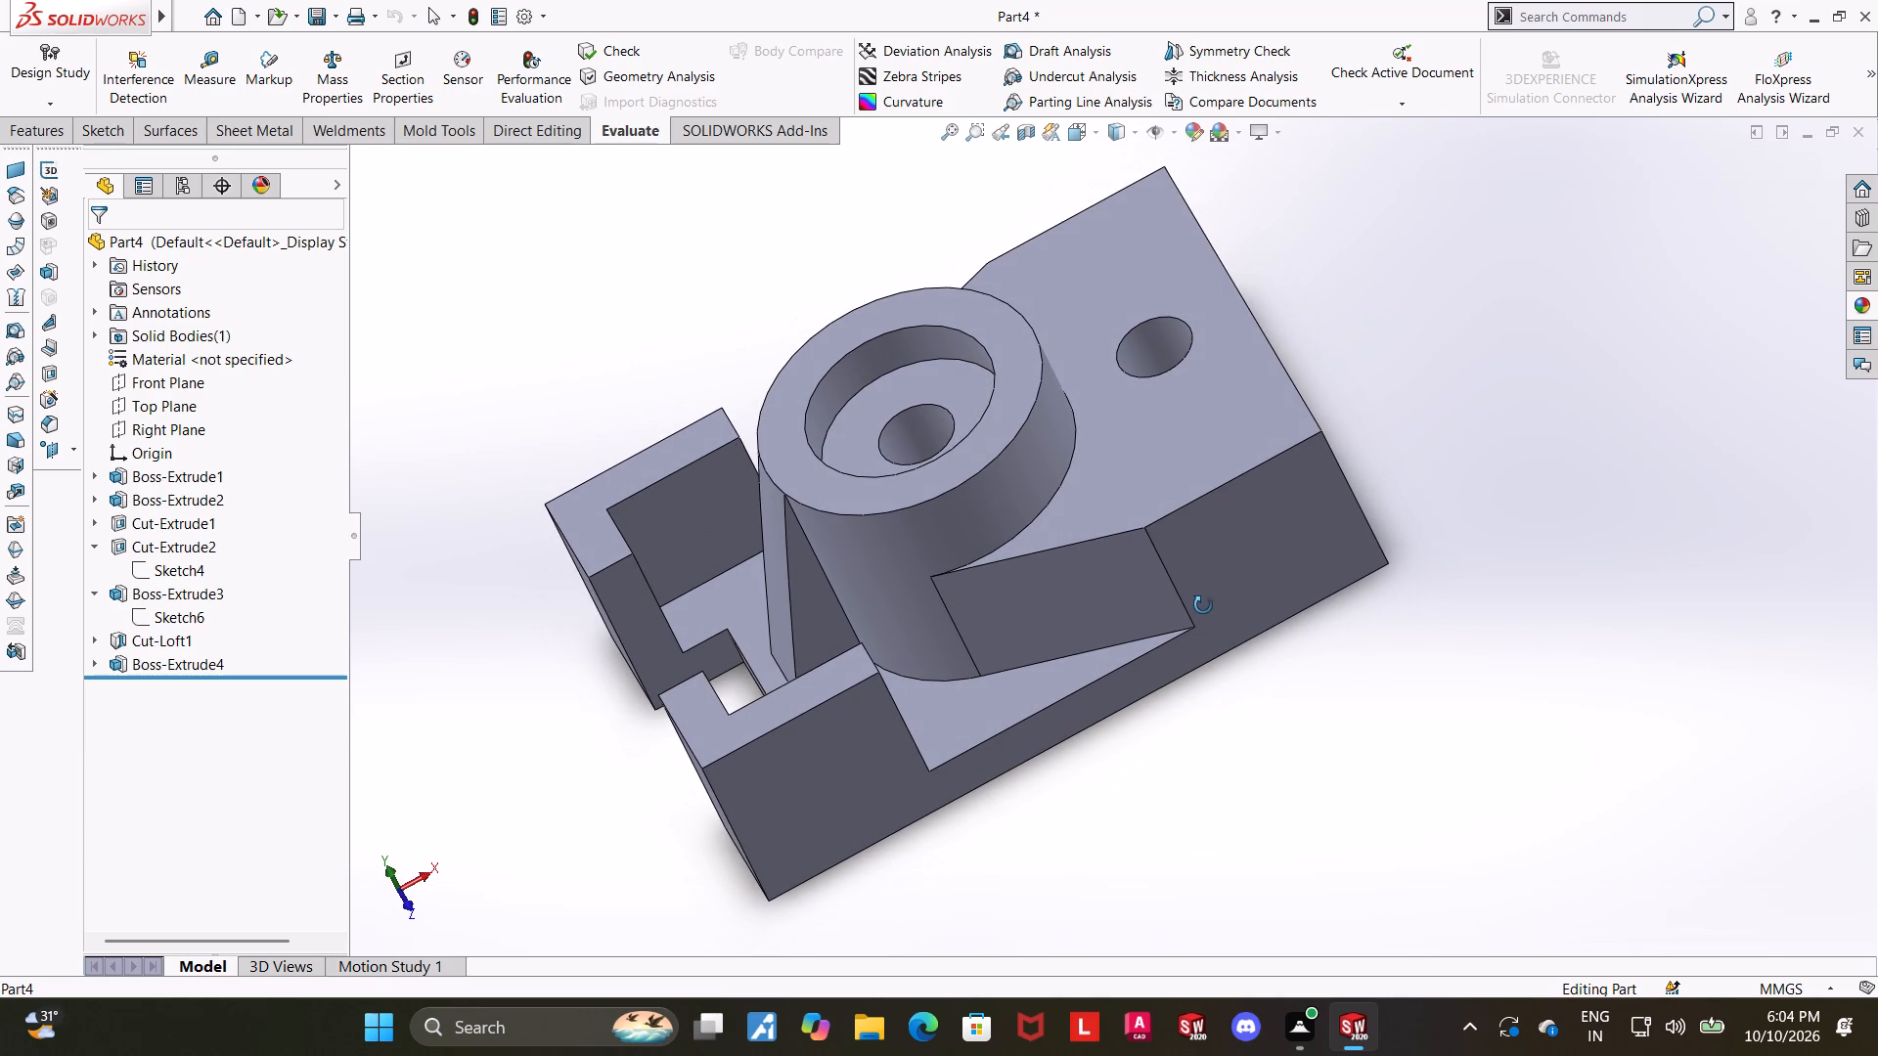
Examine the part from above, from the underside and from the isometric view.
middle_drag(1203, 605, 1205, 606)
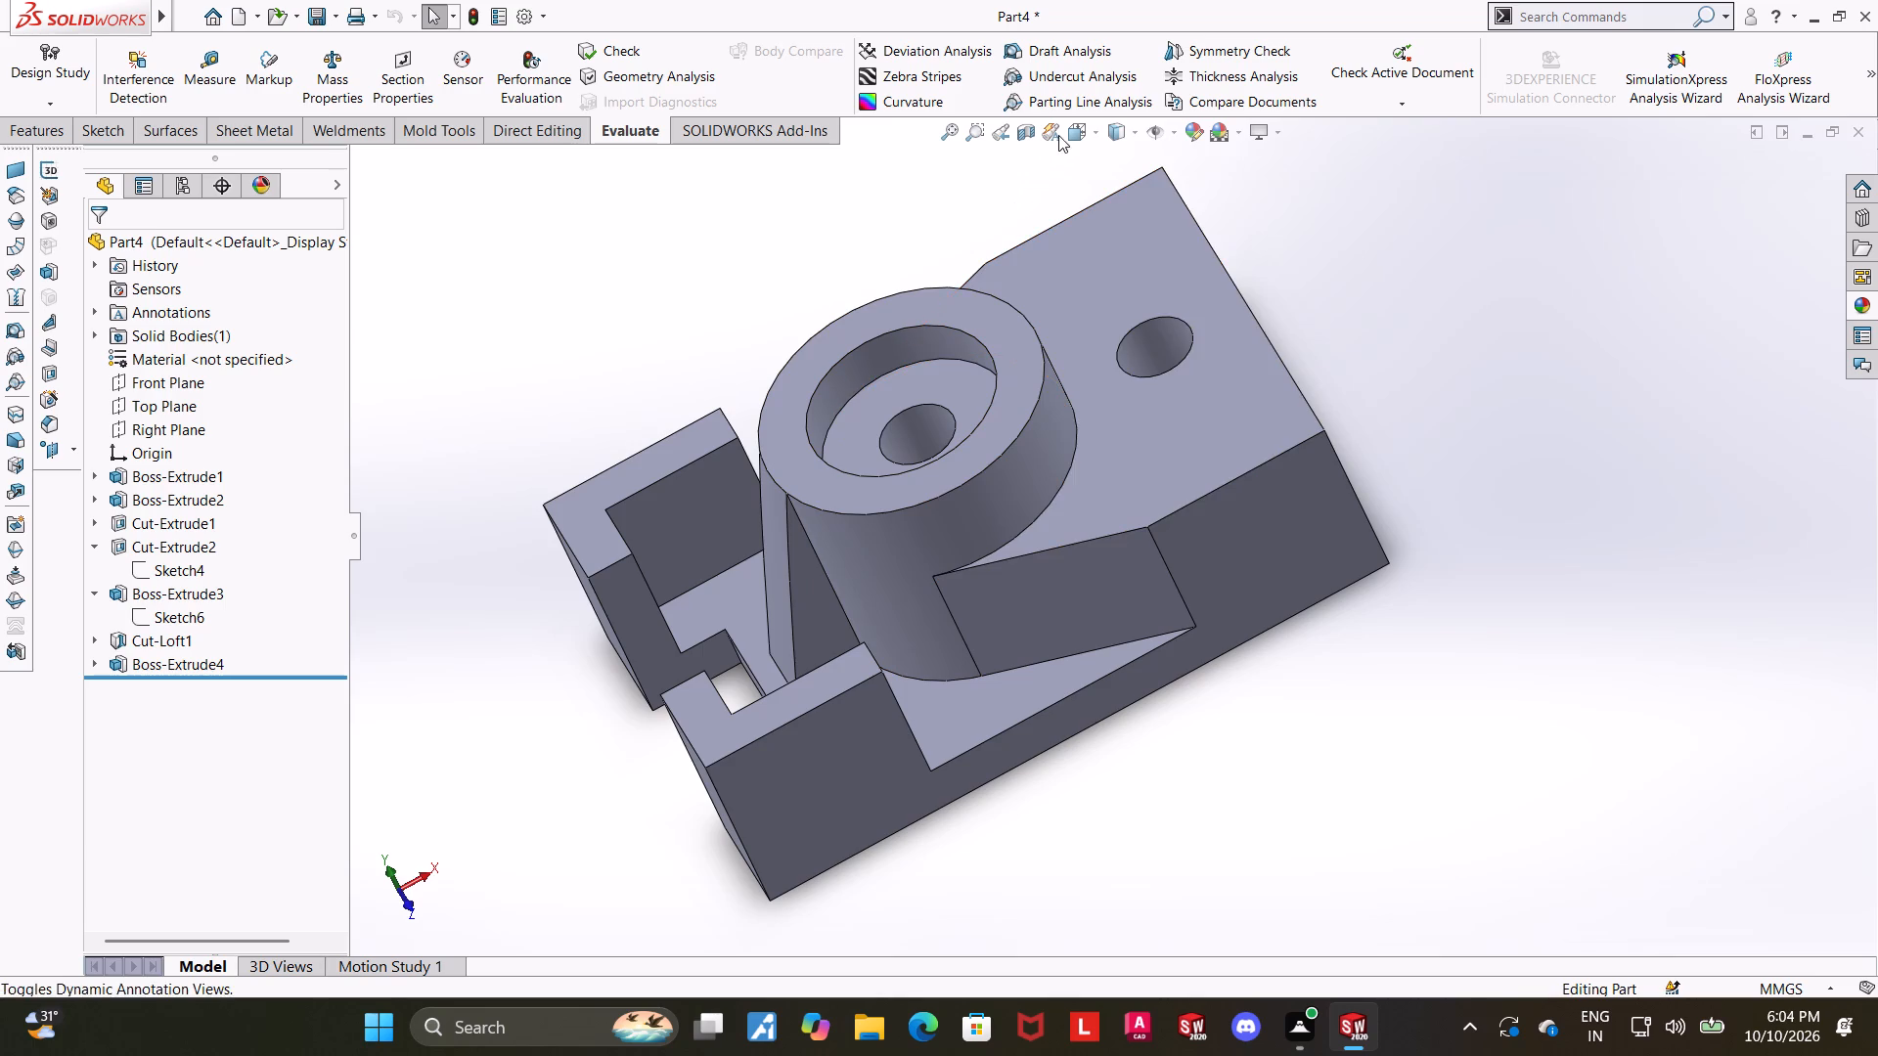
click(1066, 132)
click(736, 713)
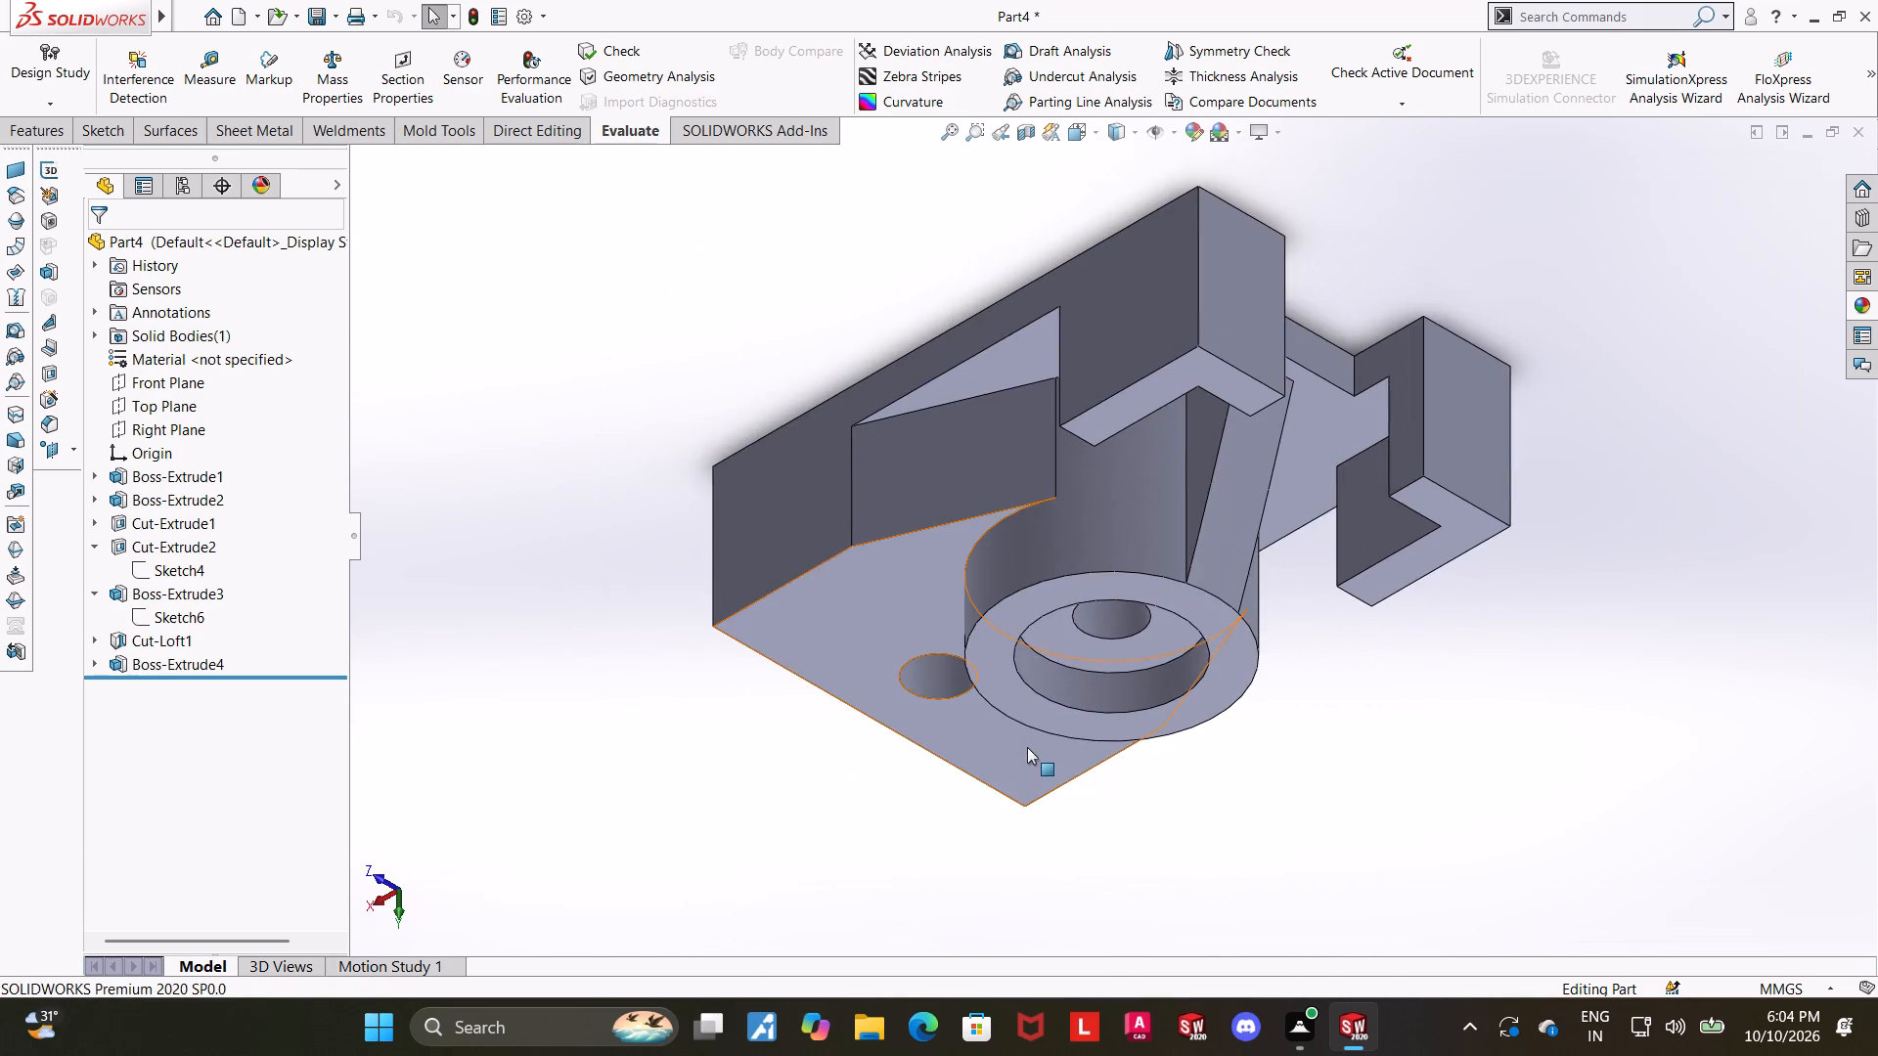
scroll(1031, 745, up, 5)
middle_drag(1046, 709, 1474, 508)
middle_drag(1324, 465, 1381, 629)
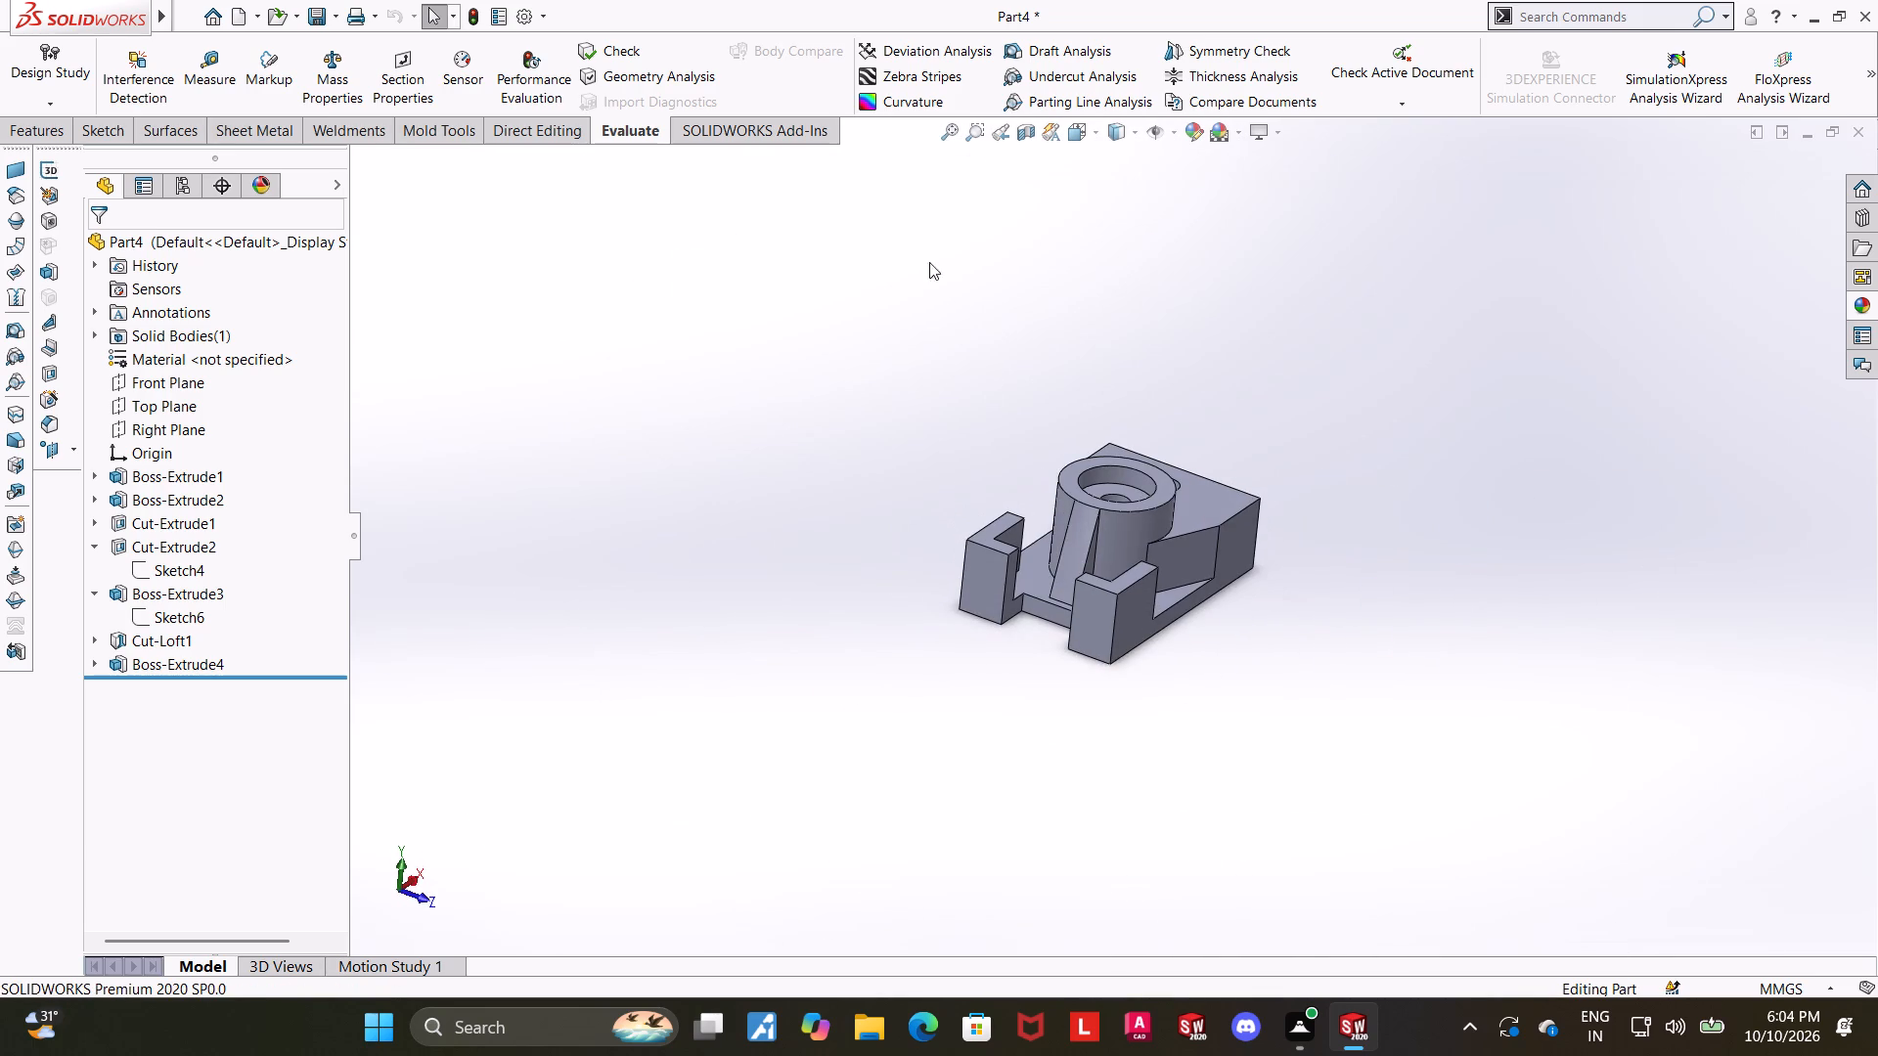
click(1072, 130)
click(934, 639)
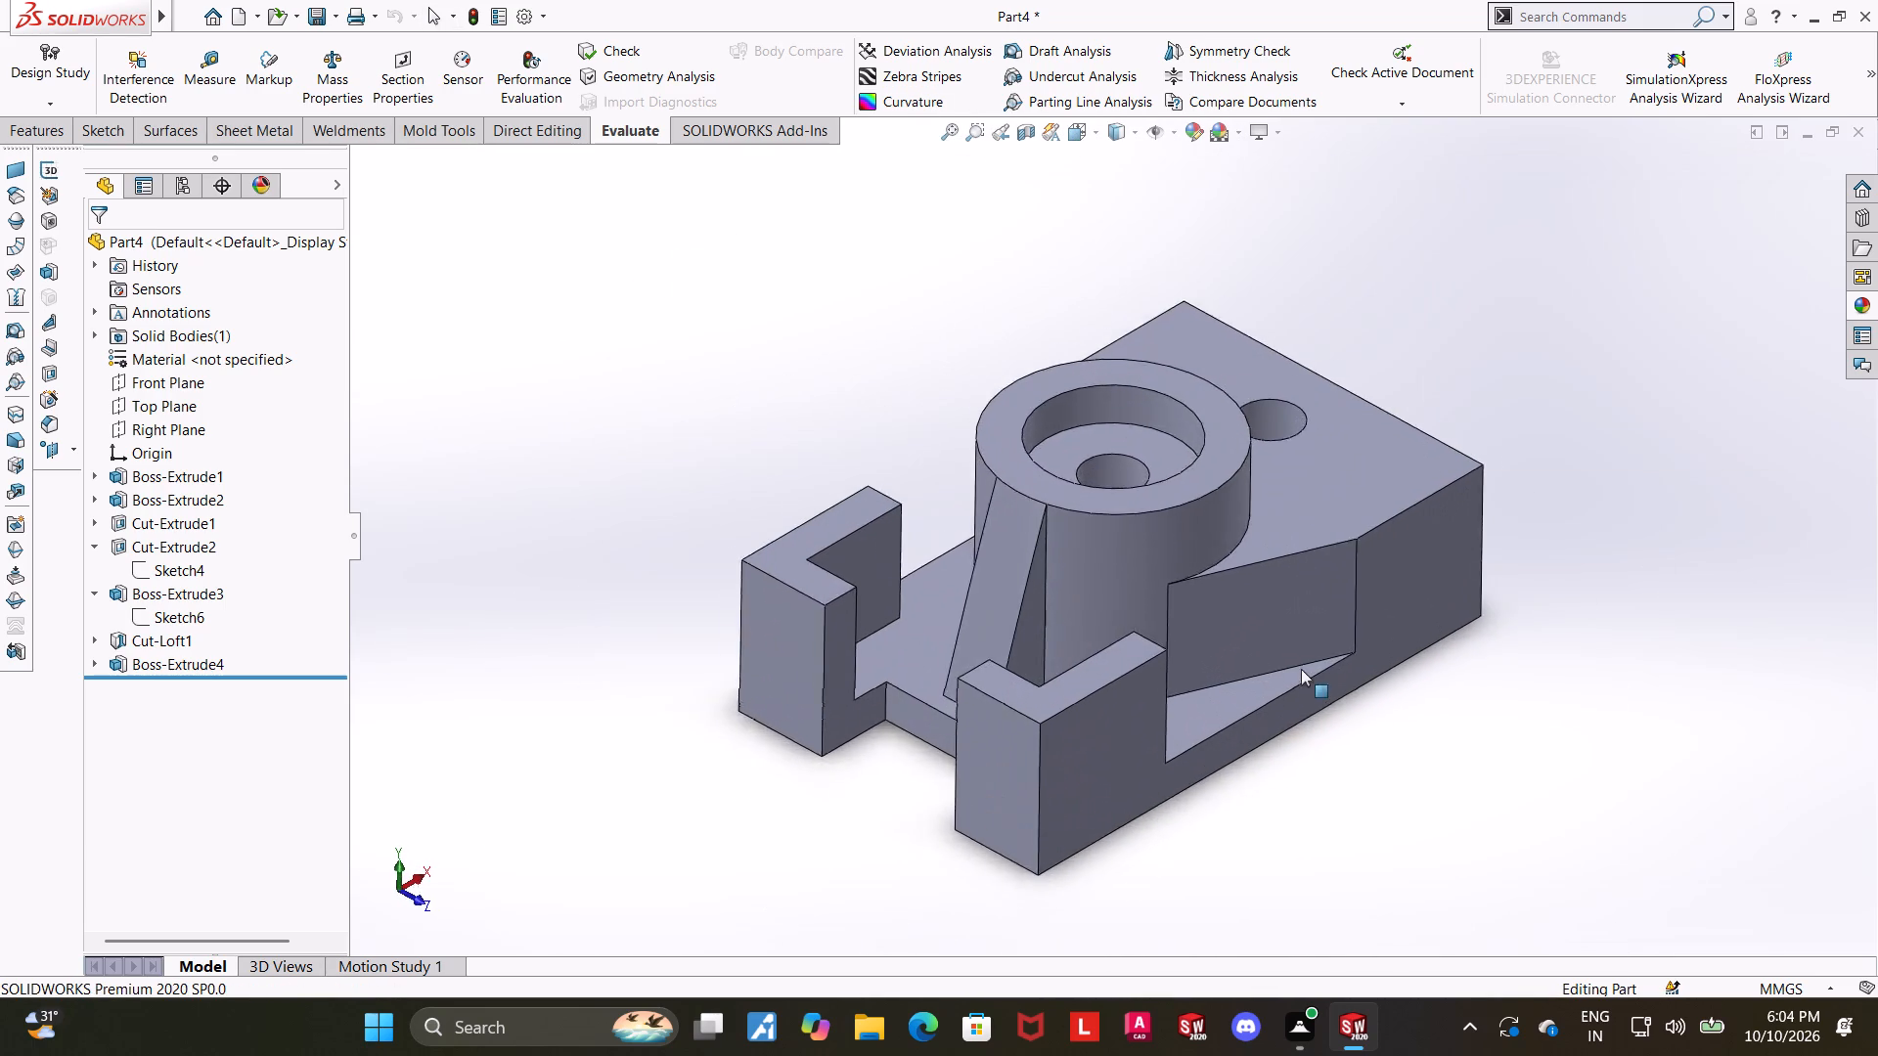
Examine the slanted wall of the front side cut and its edge on the block's top face.
scroll(1301, 671, down, 4)
scroll(1181, 481, up, 3)
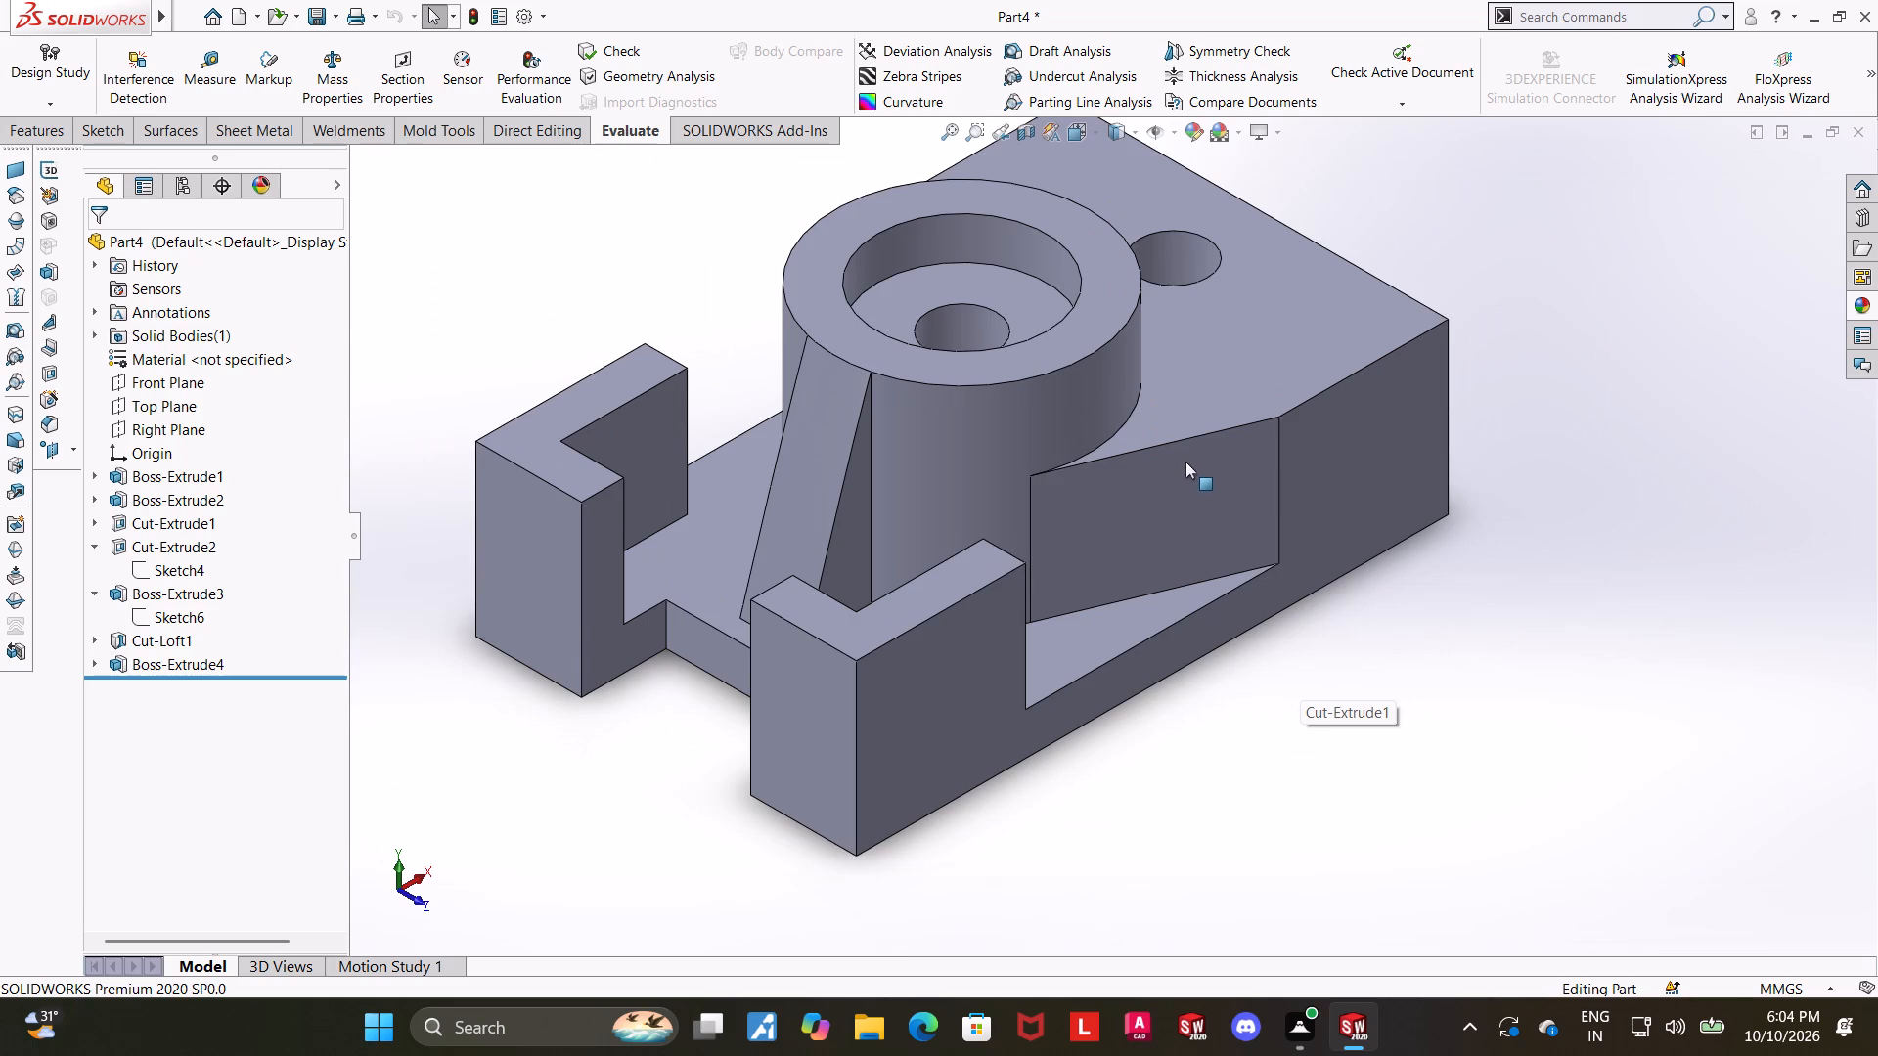
scroll(1185, 476, down, 1)
scroll(1168, 517, up, 1)
scroll(1161, 524, down, 2)
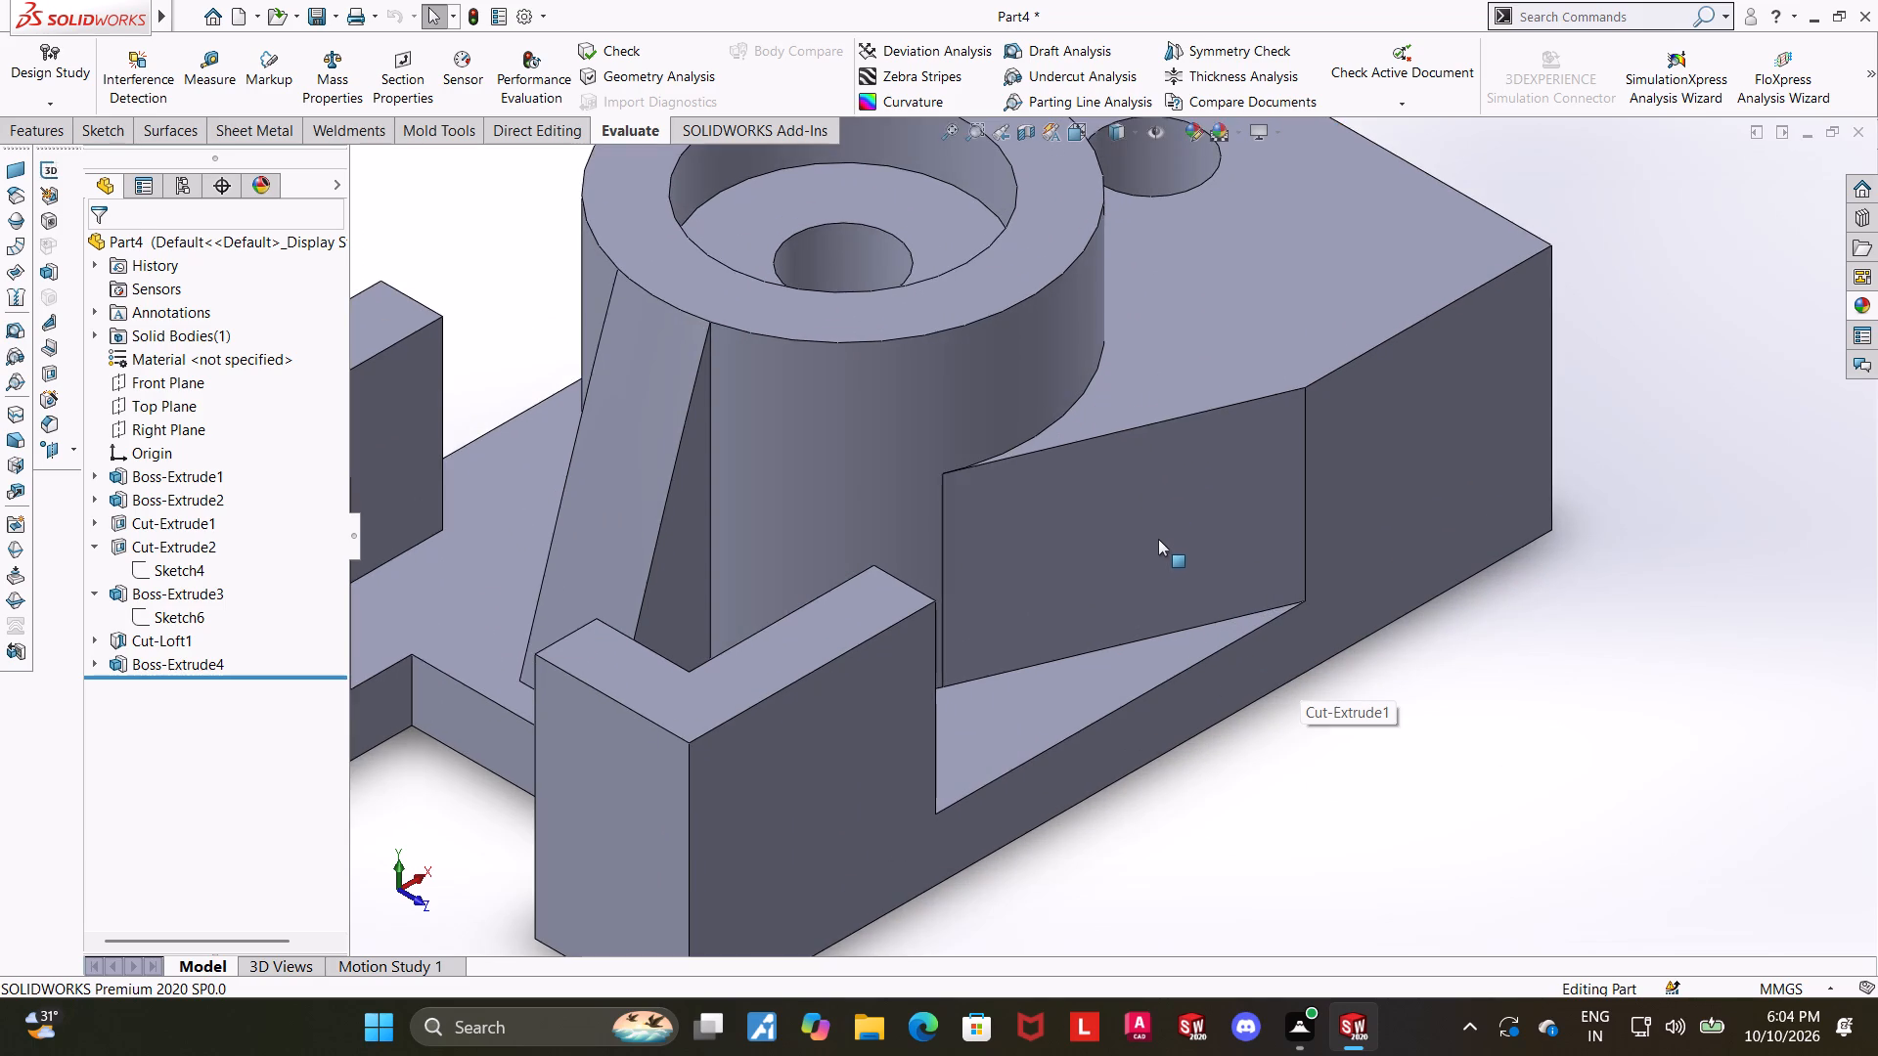
scroll(1188, 542, up, 2)
key(Escape)
middle_drag(1218, 560, 1187, 683)
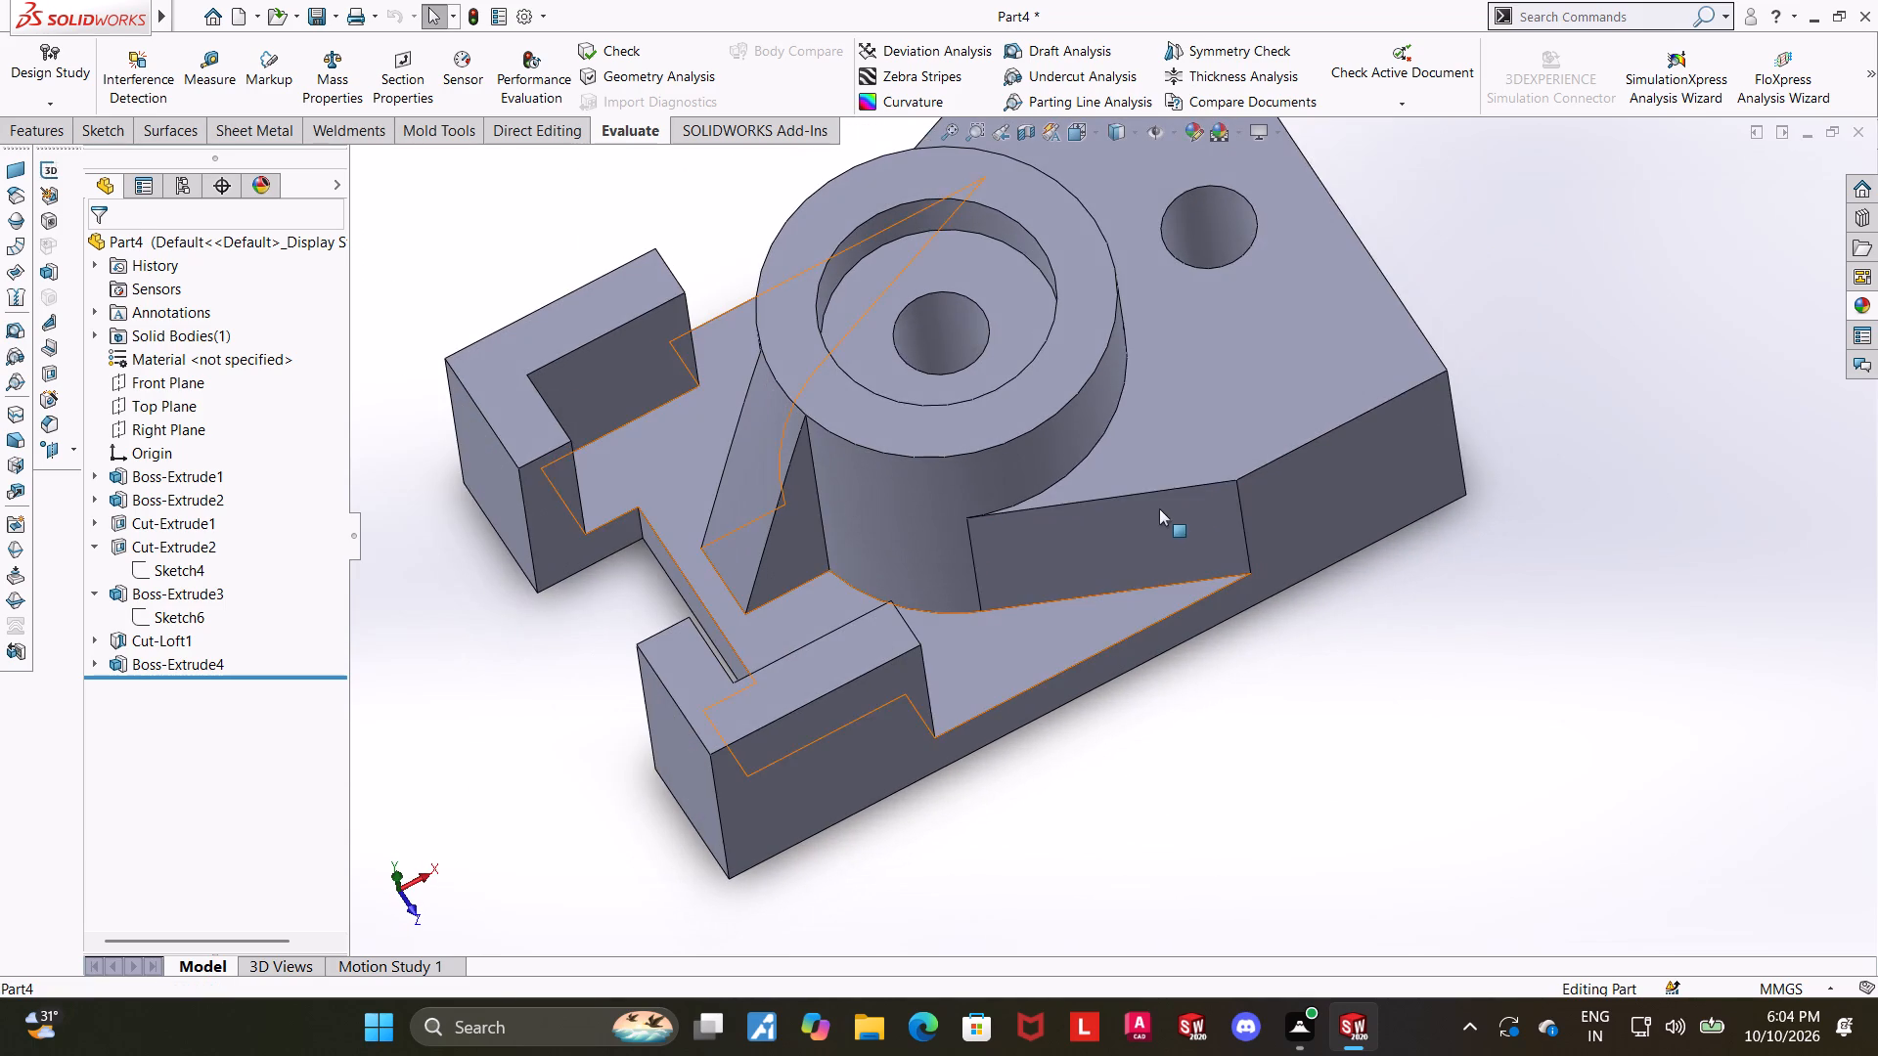
click(1157, 504)
key(Escape)
click(1162, 463)
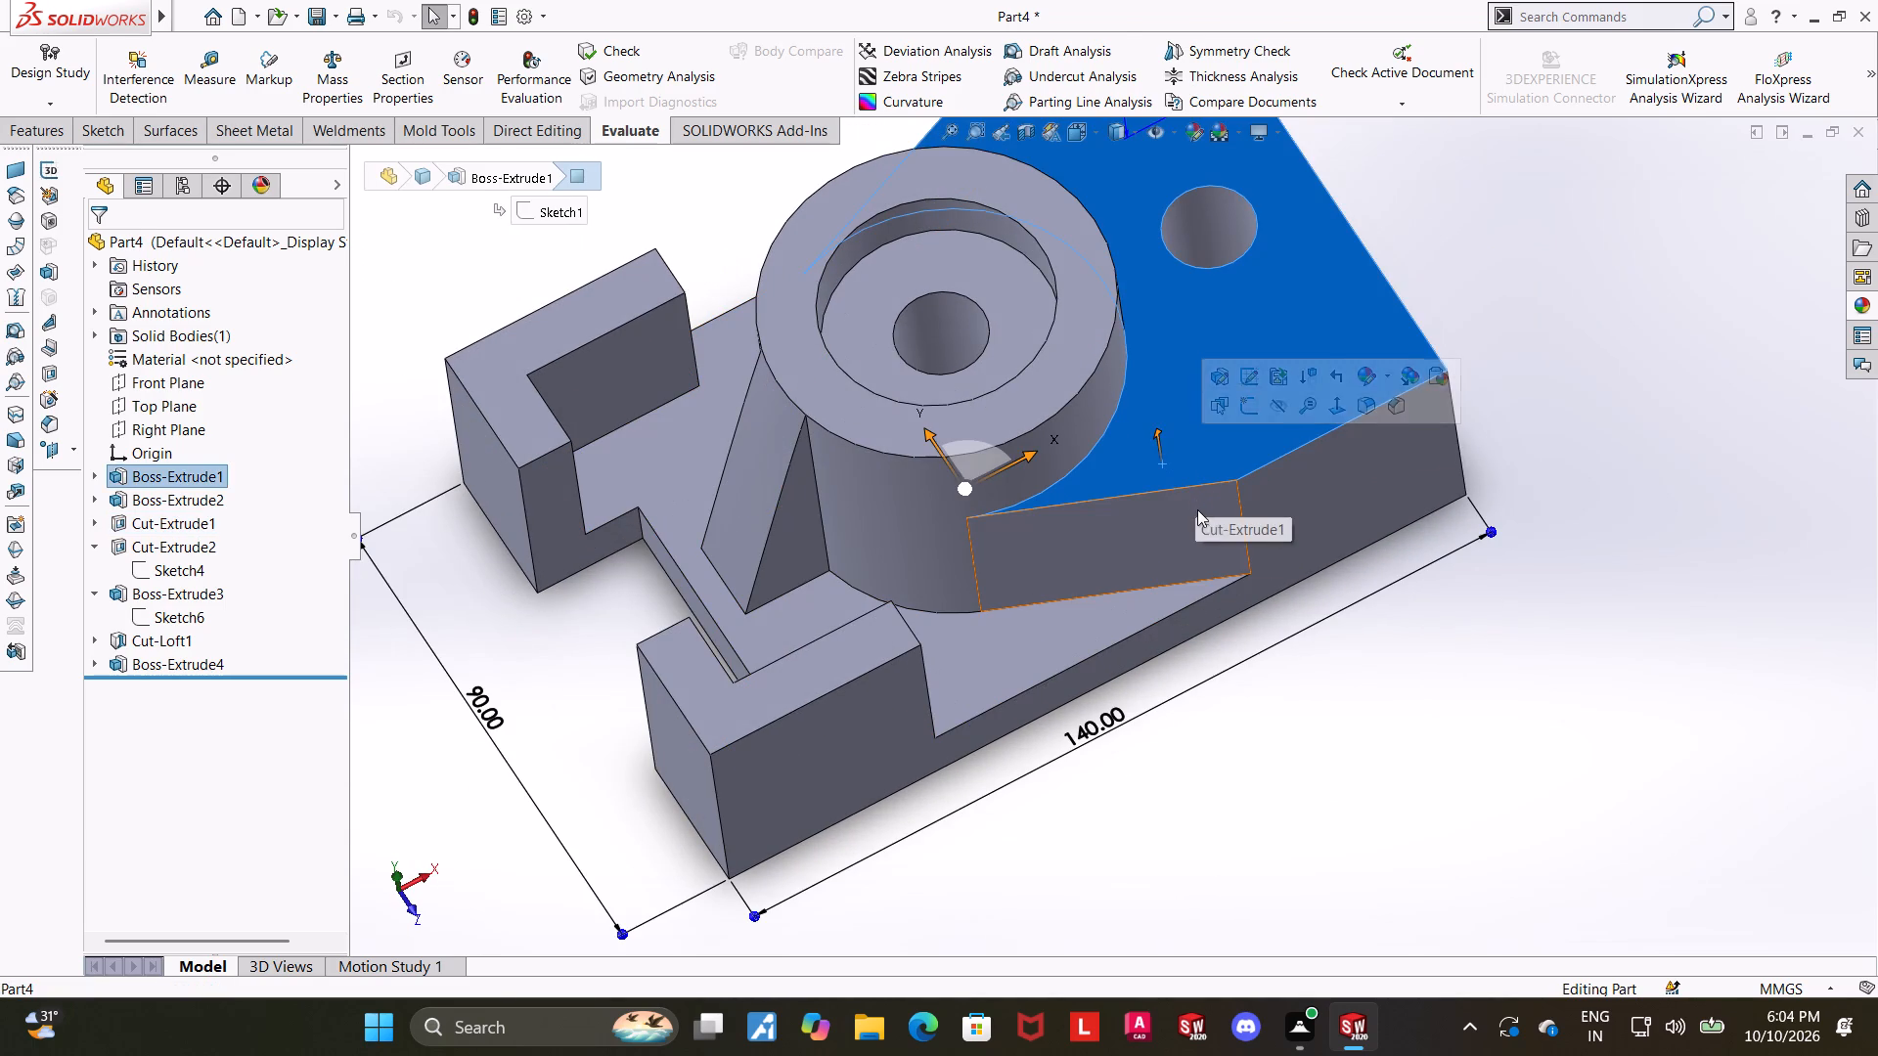
scroll(1197, 509, up, 2)
middle_drag(1190, 508, 1190, 626)
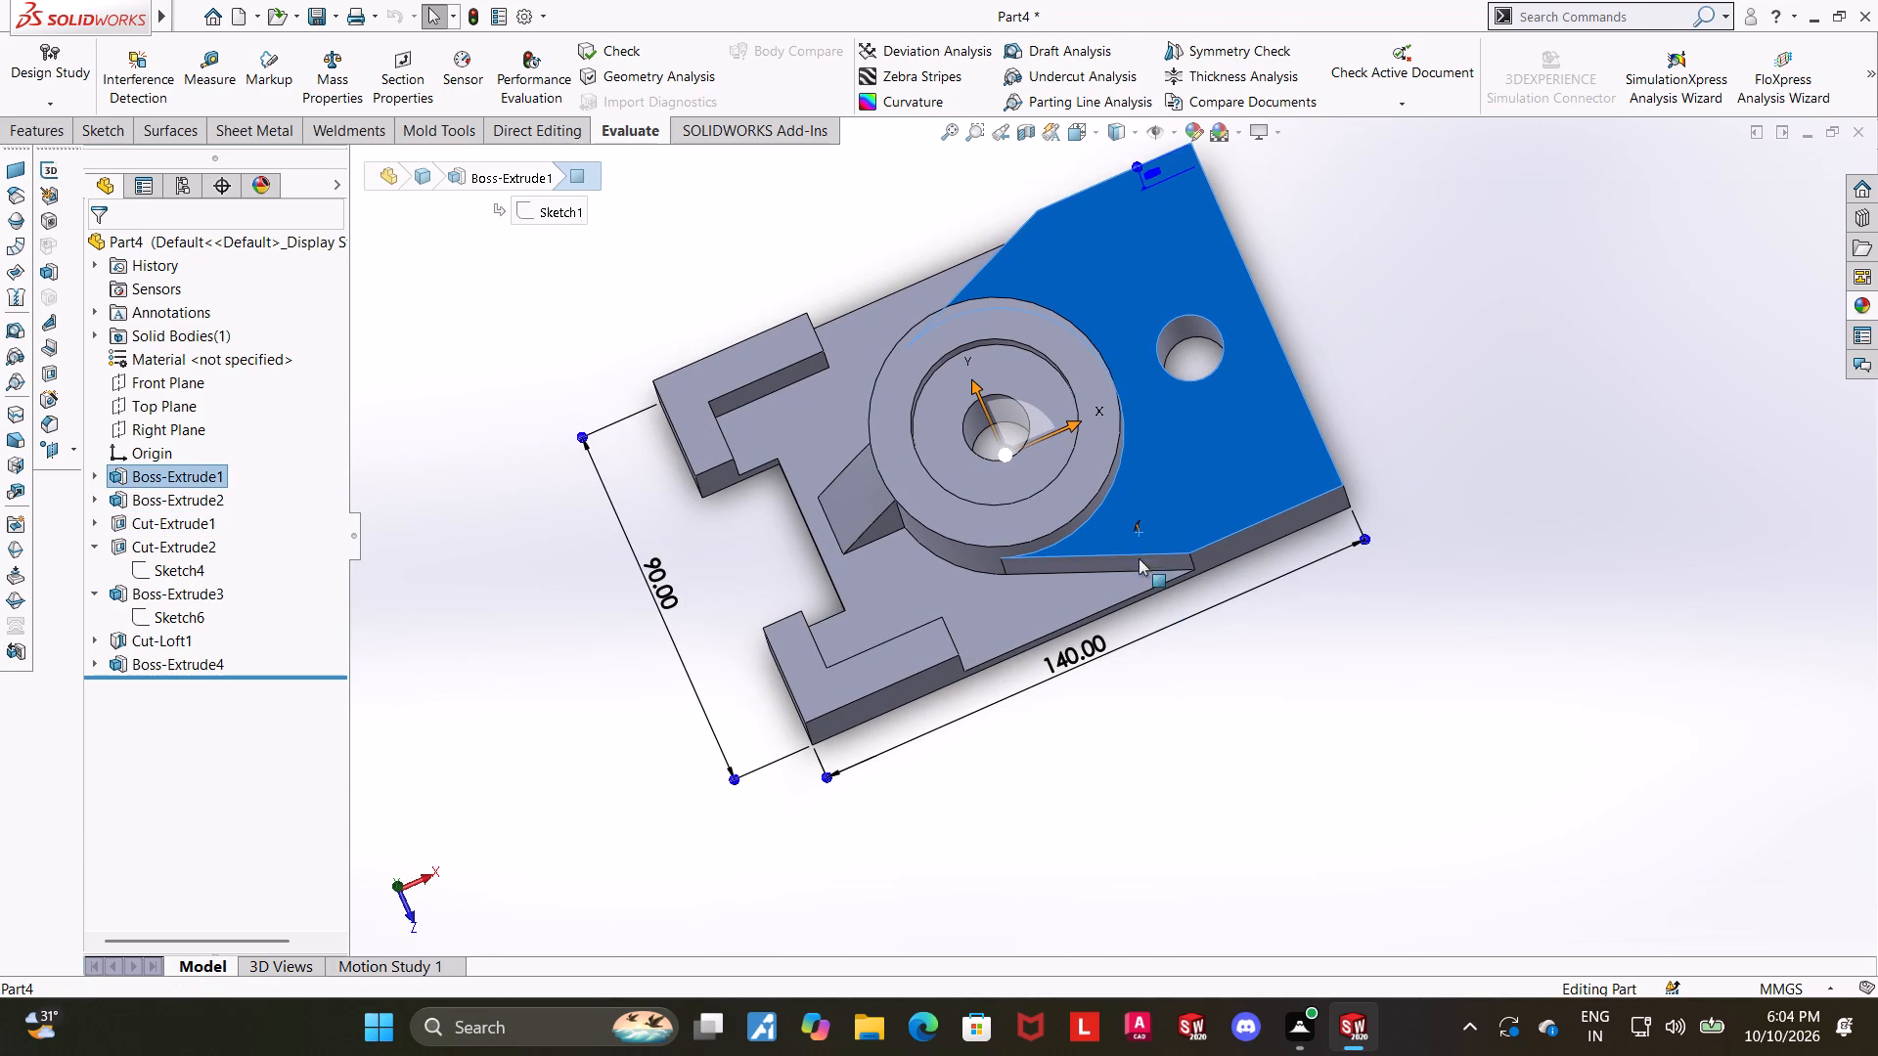
key(Escape)
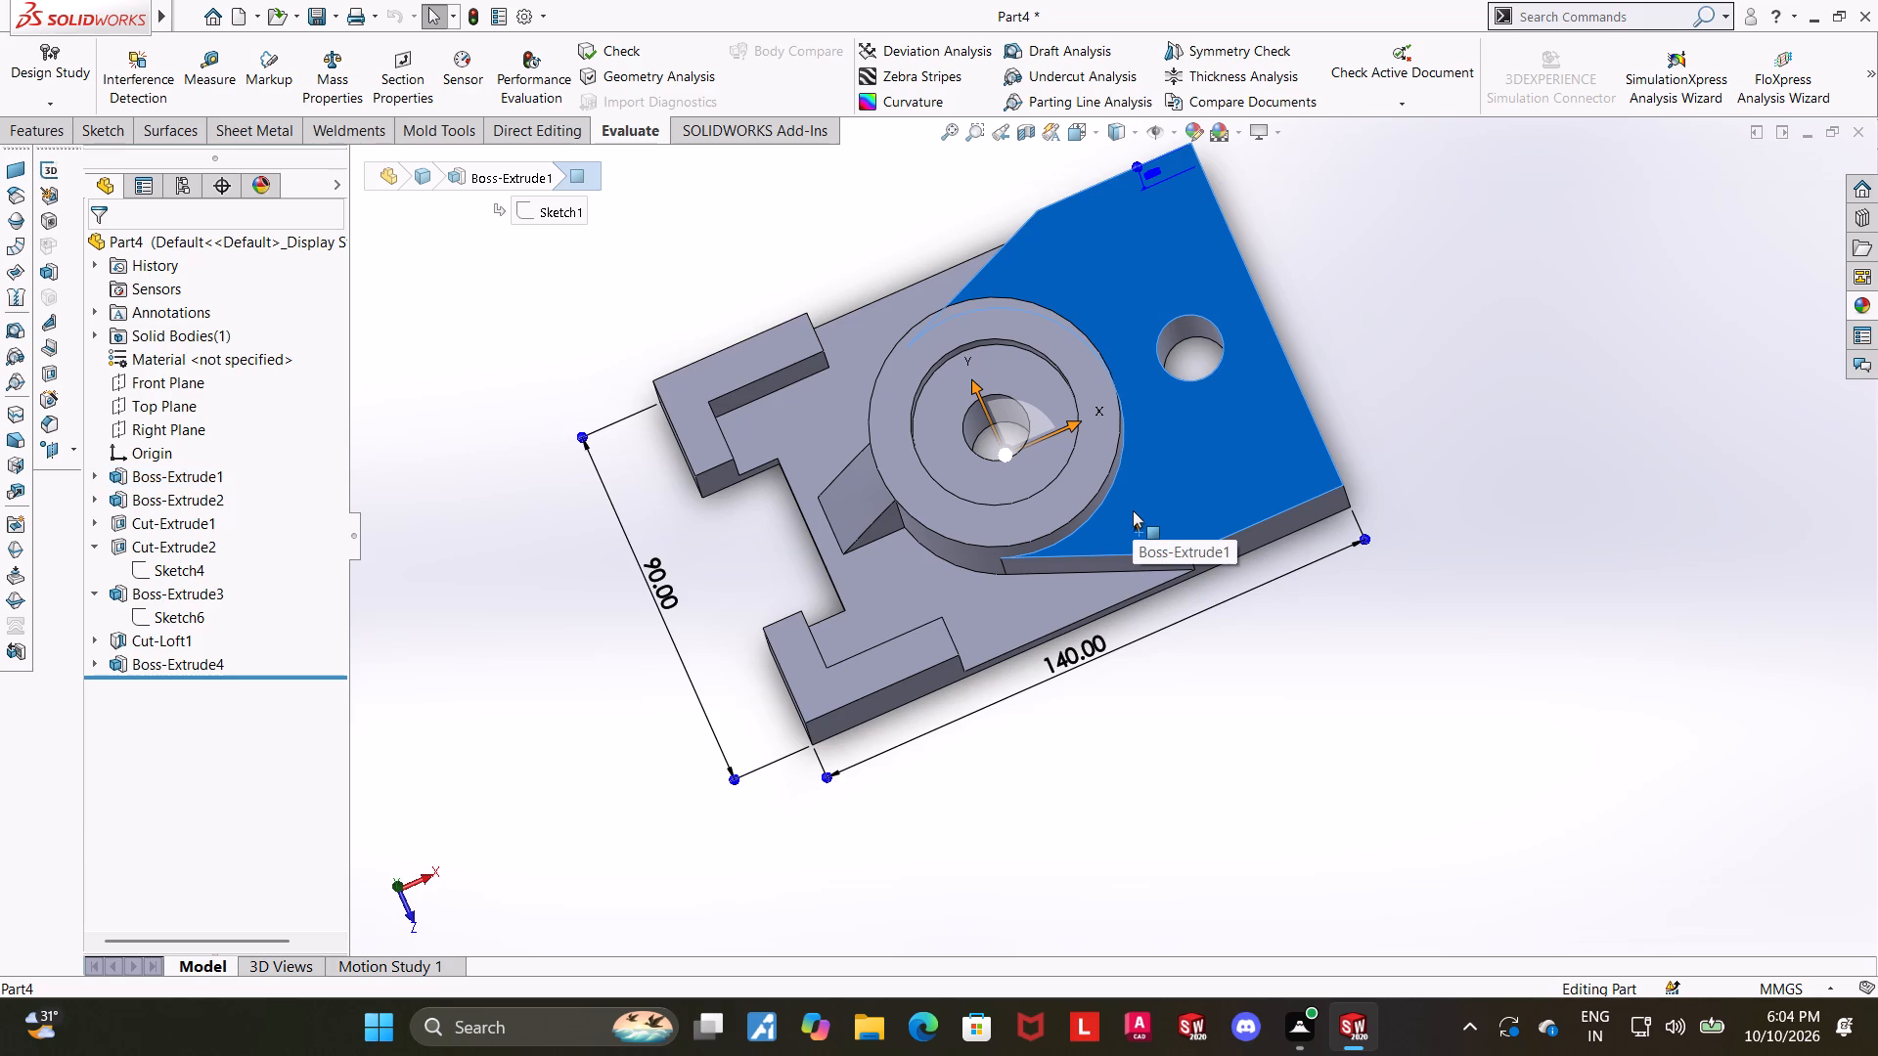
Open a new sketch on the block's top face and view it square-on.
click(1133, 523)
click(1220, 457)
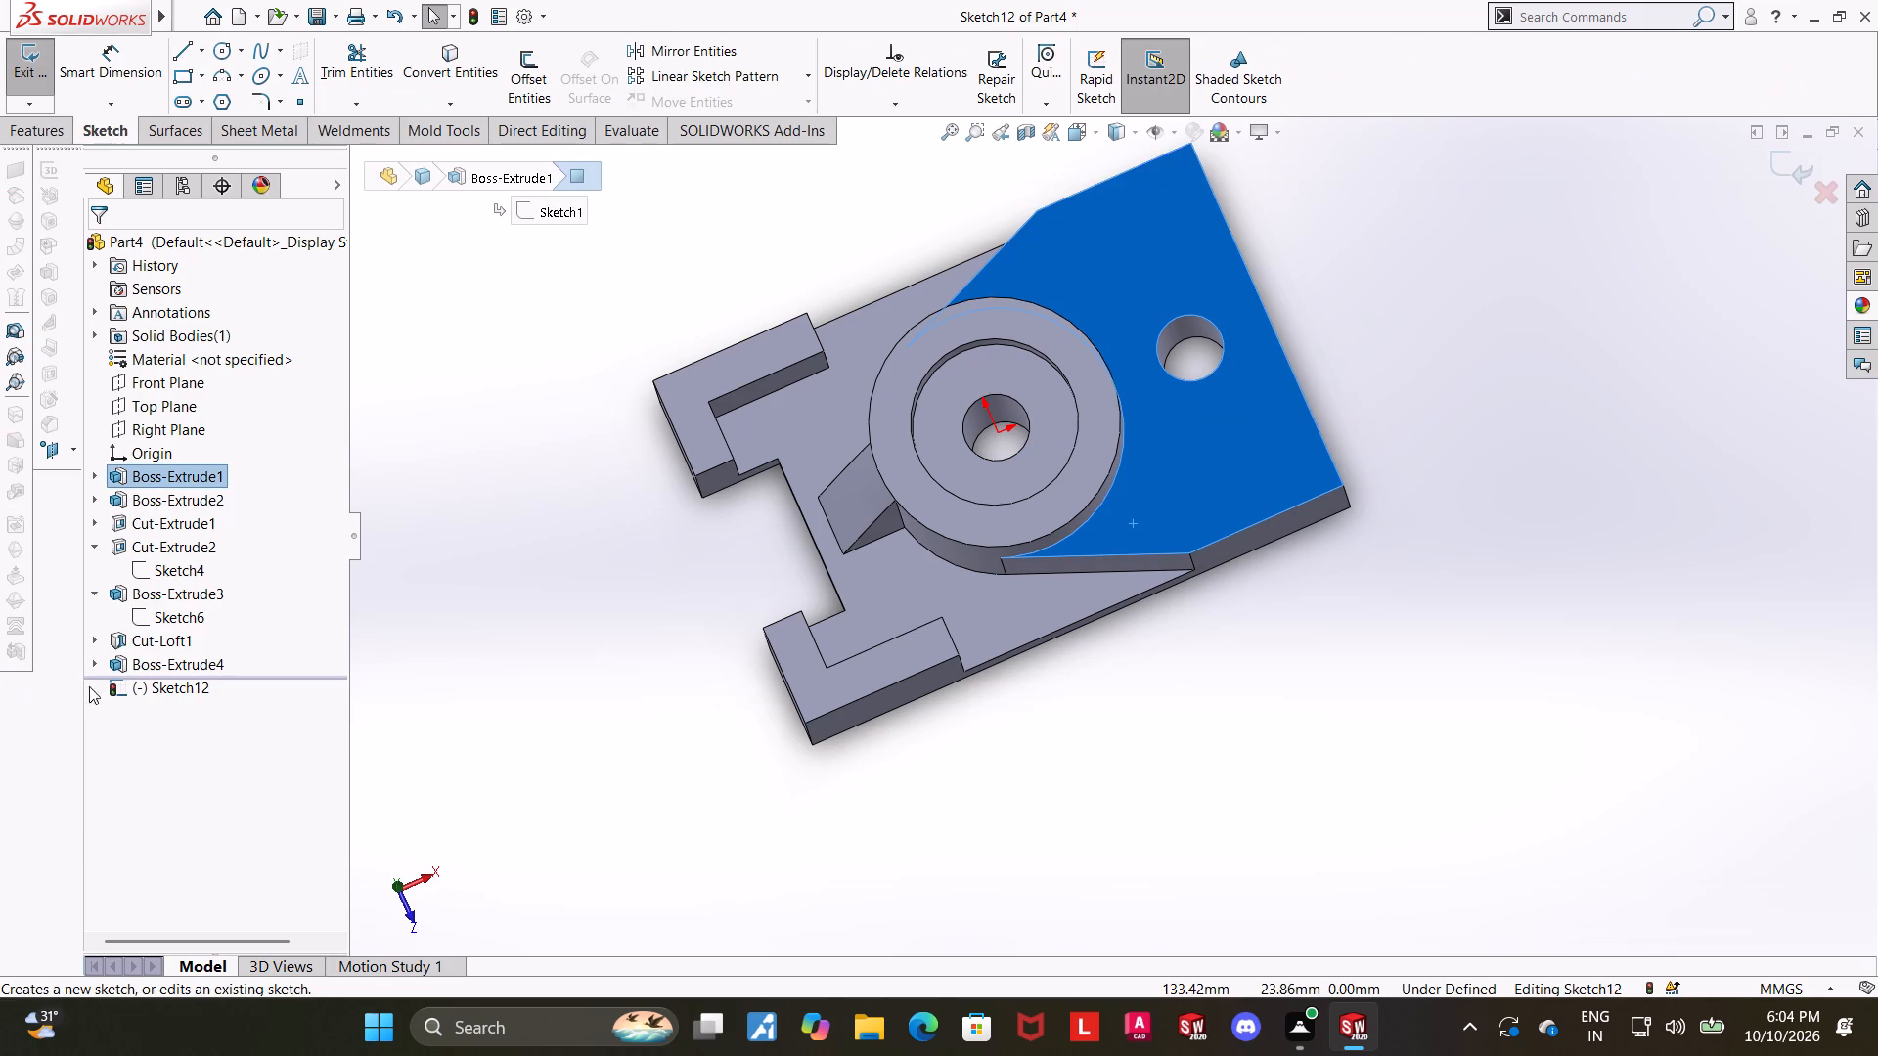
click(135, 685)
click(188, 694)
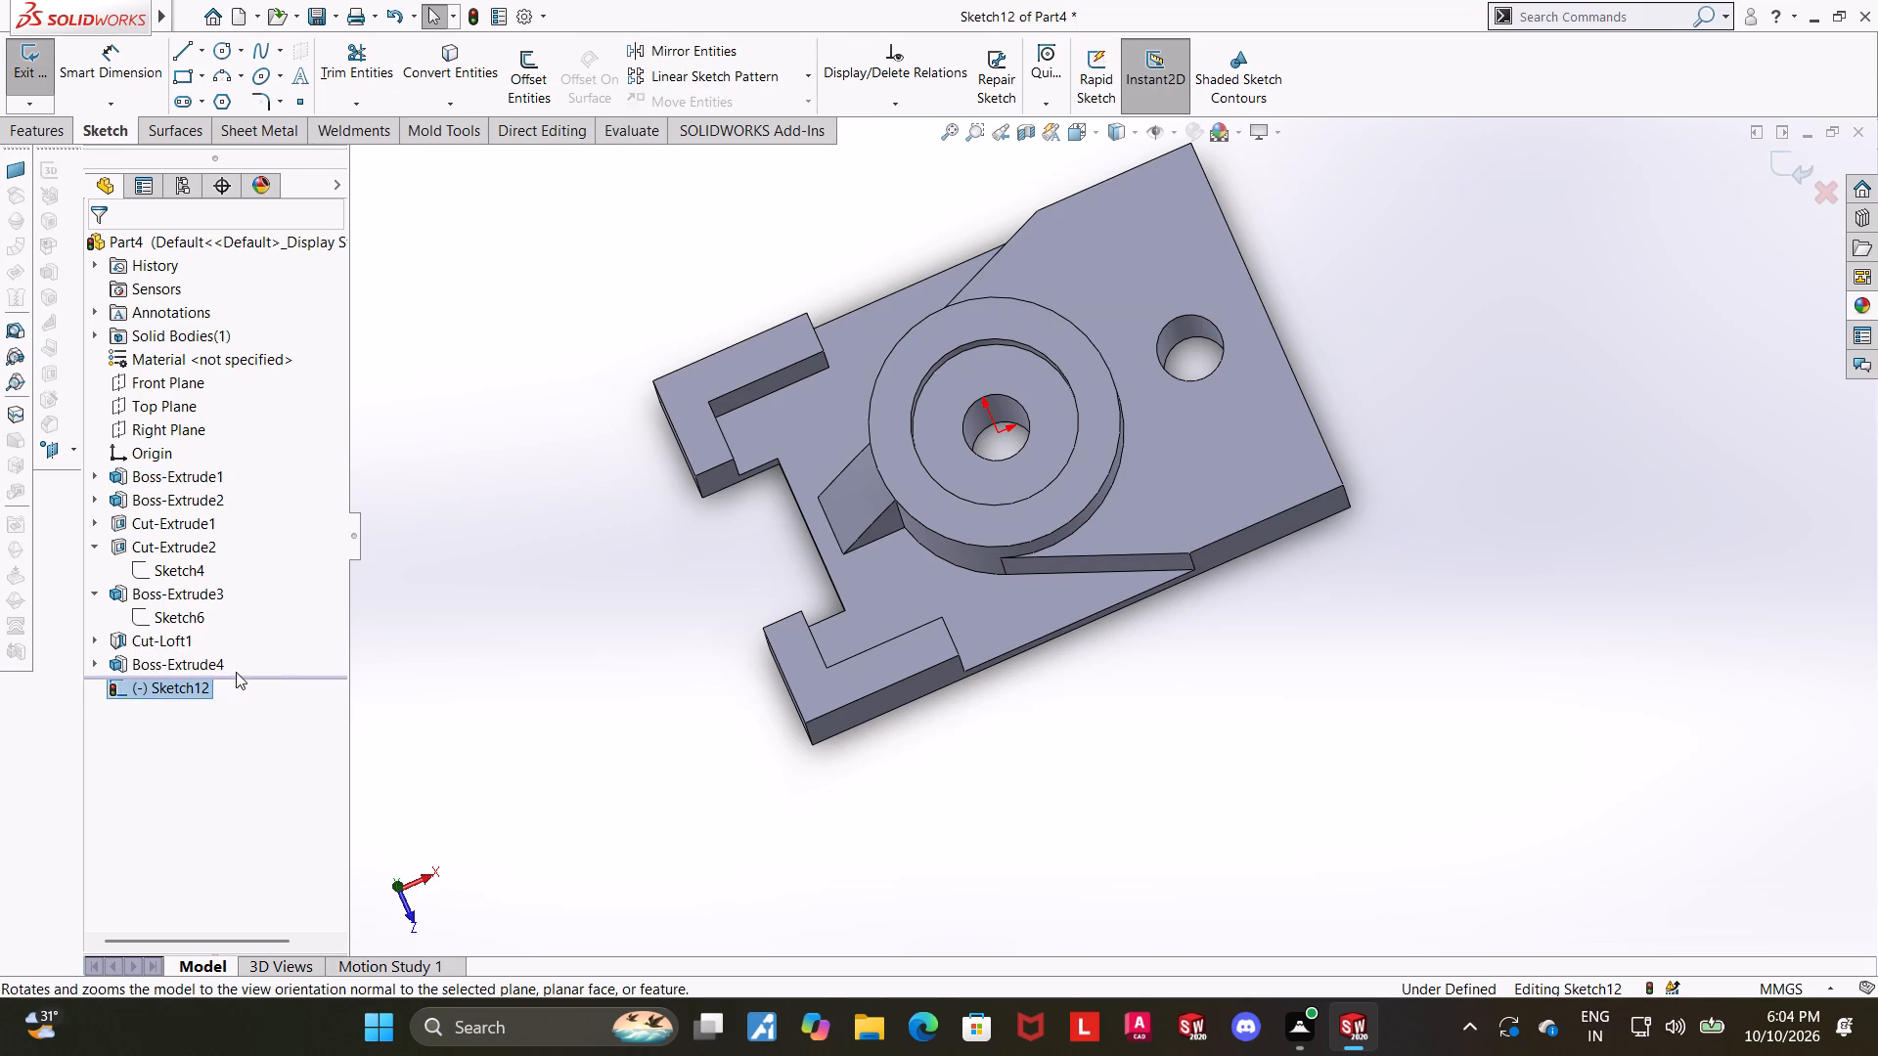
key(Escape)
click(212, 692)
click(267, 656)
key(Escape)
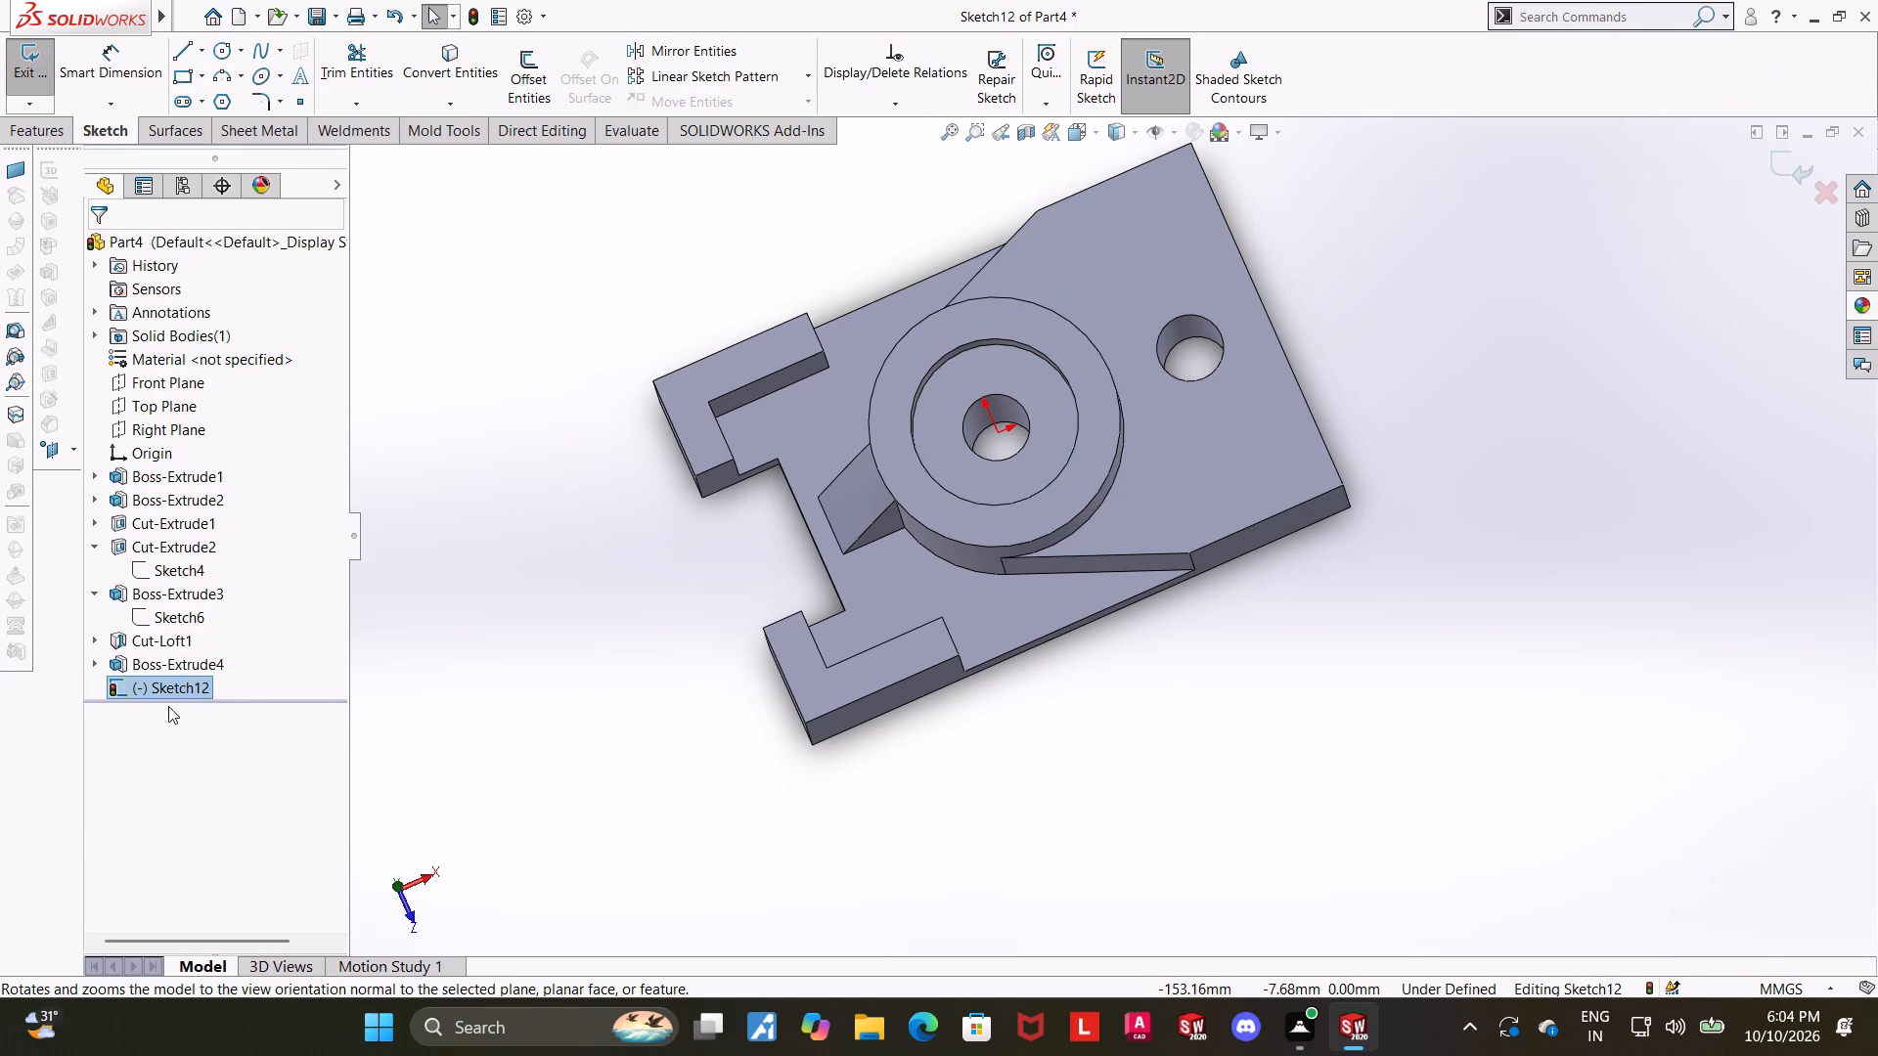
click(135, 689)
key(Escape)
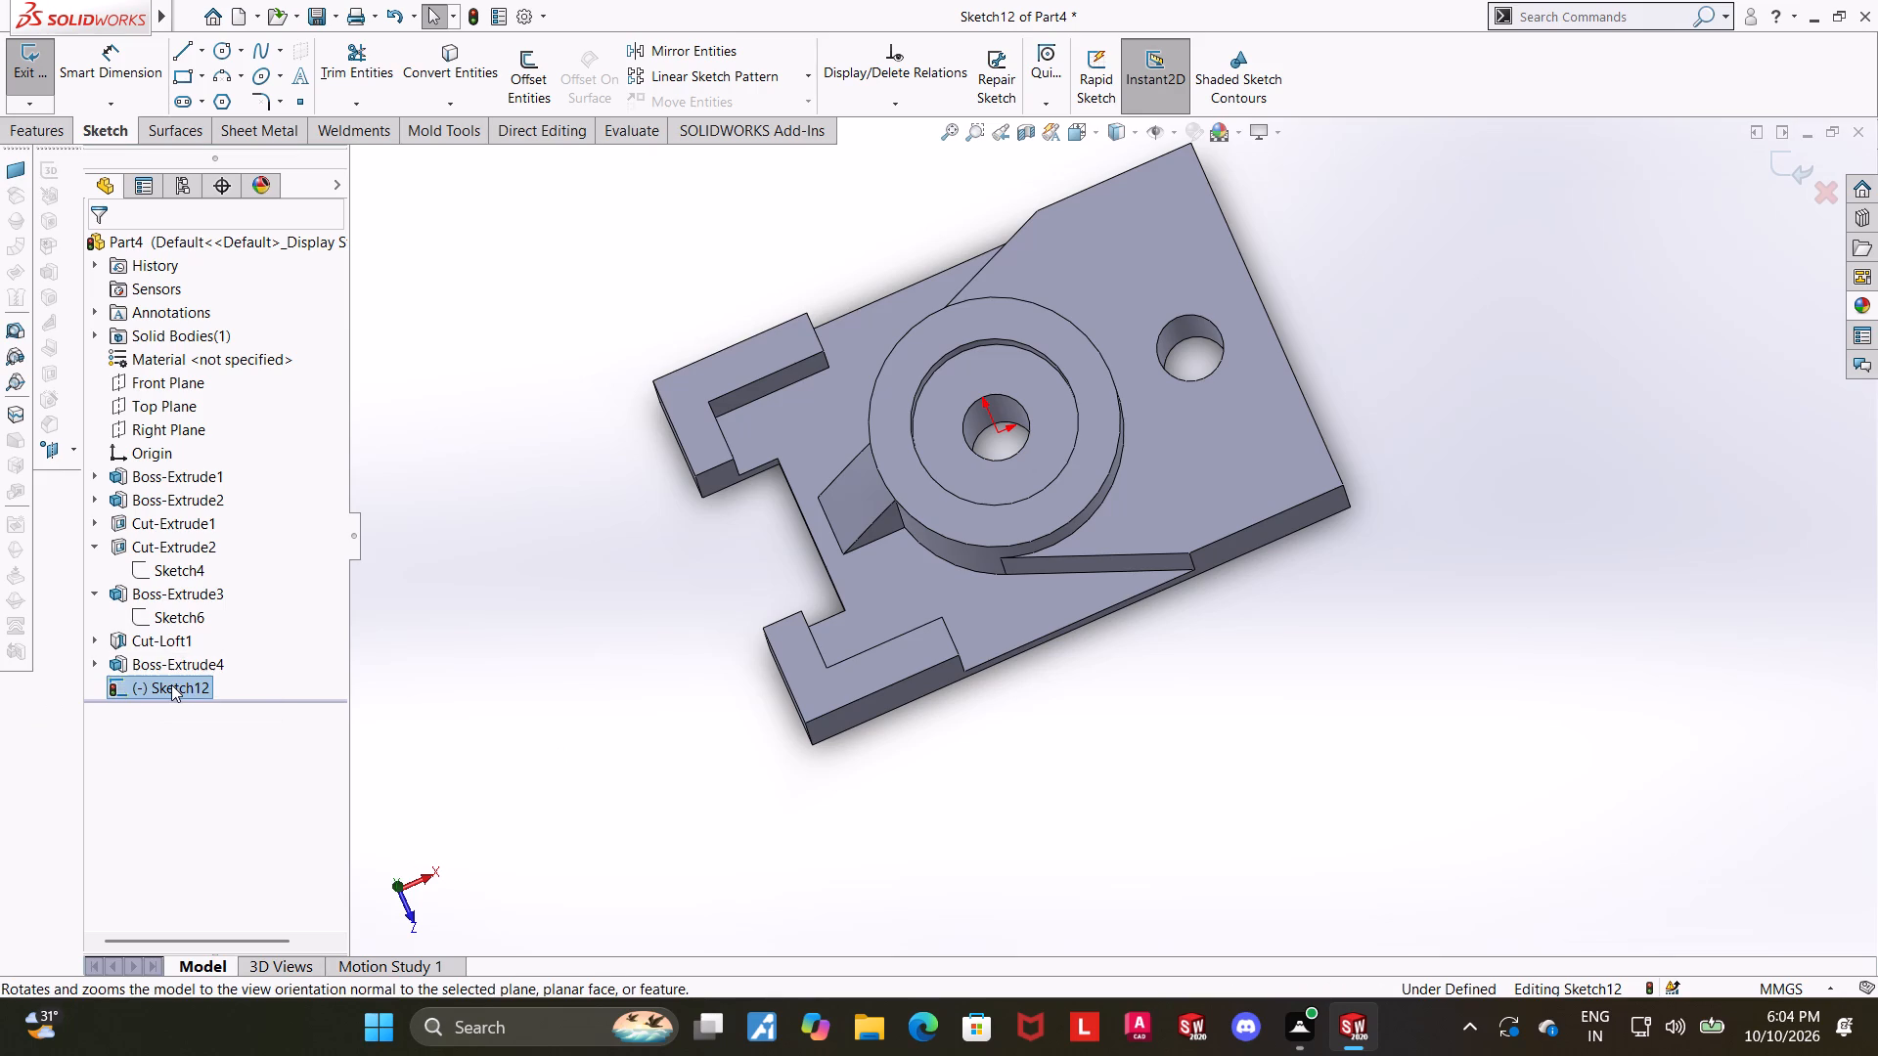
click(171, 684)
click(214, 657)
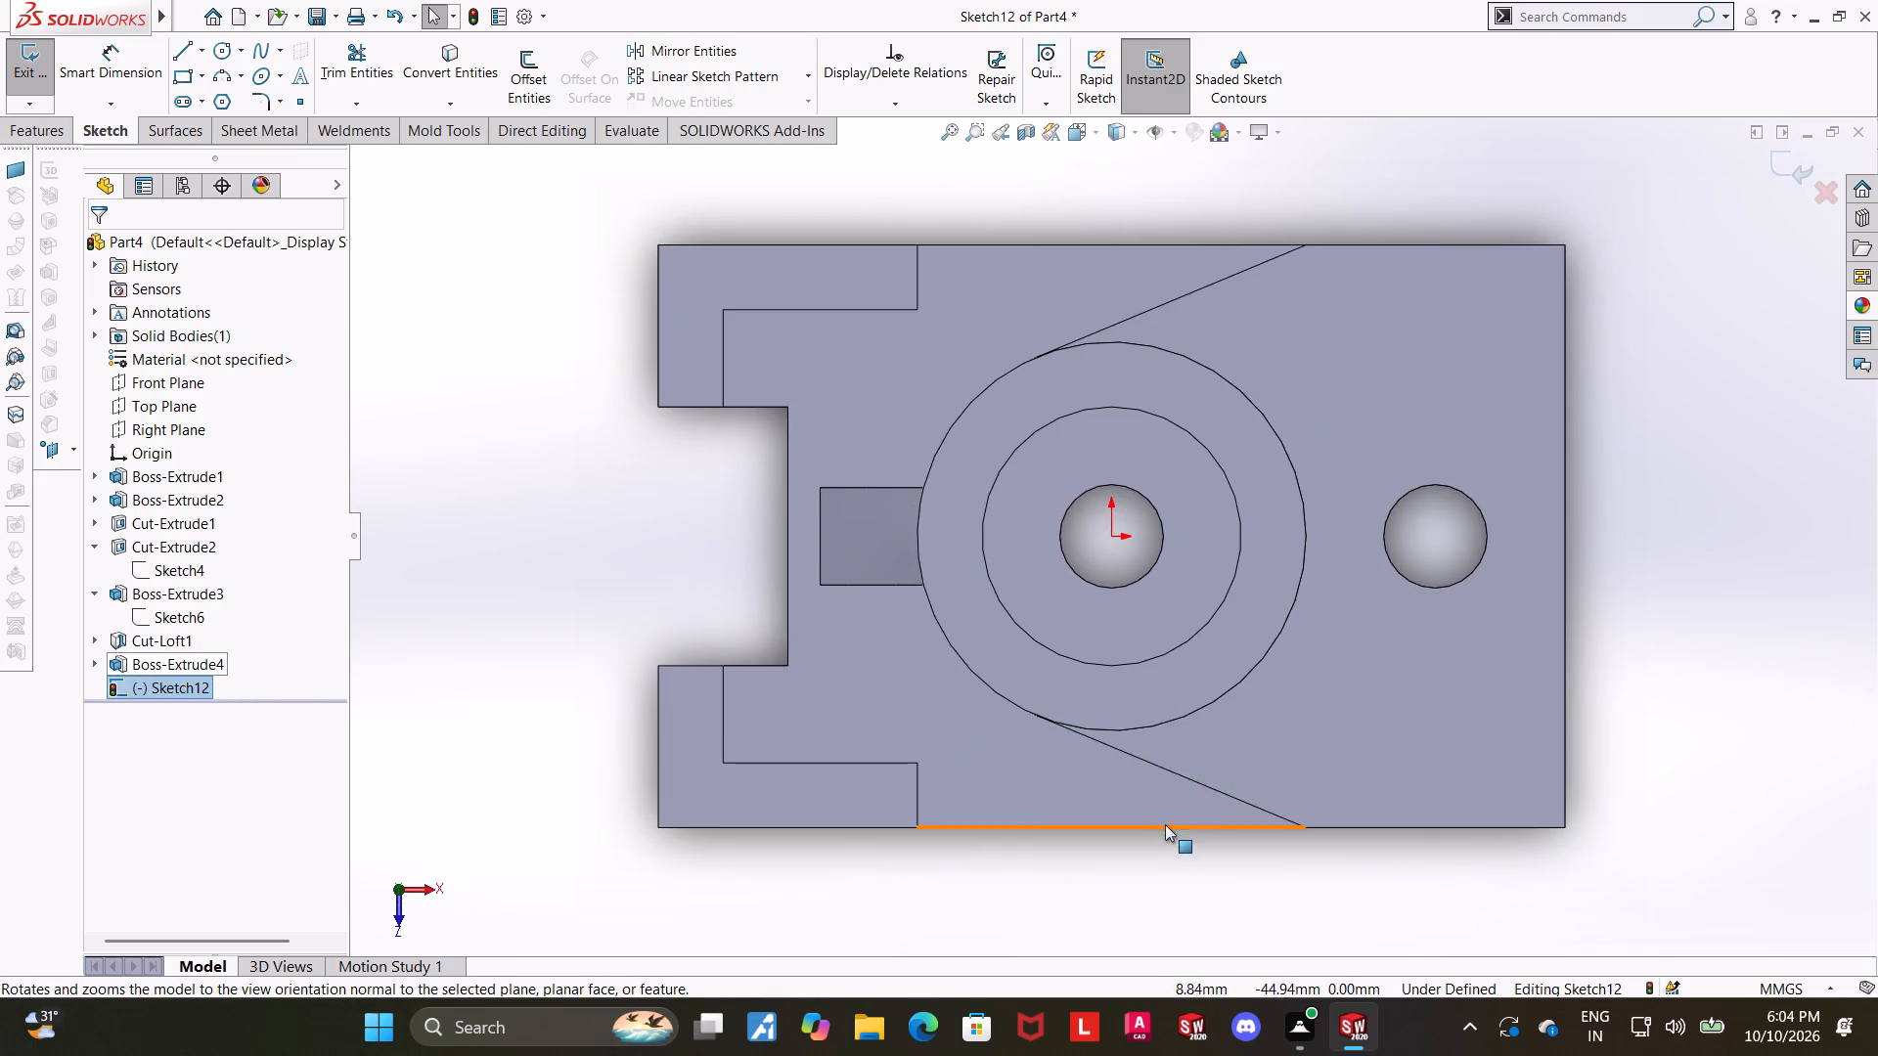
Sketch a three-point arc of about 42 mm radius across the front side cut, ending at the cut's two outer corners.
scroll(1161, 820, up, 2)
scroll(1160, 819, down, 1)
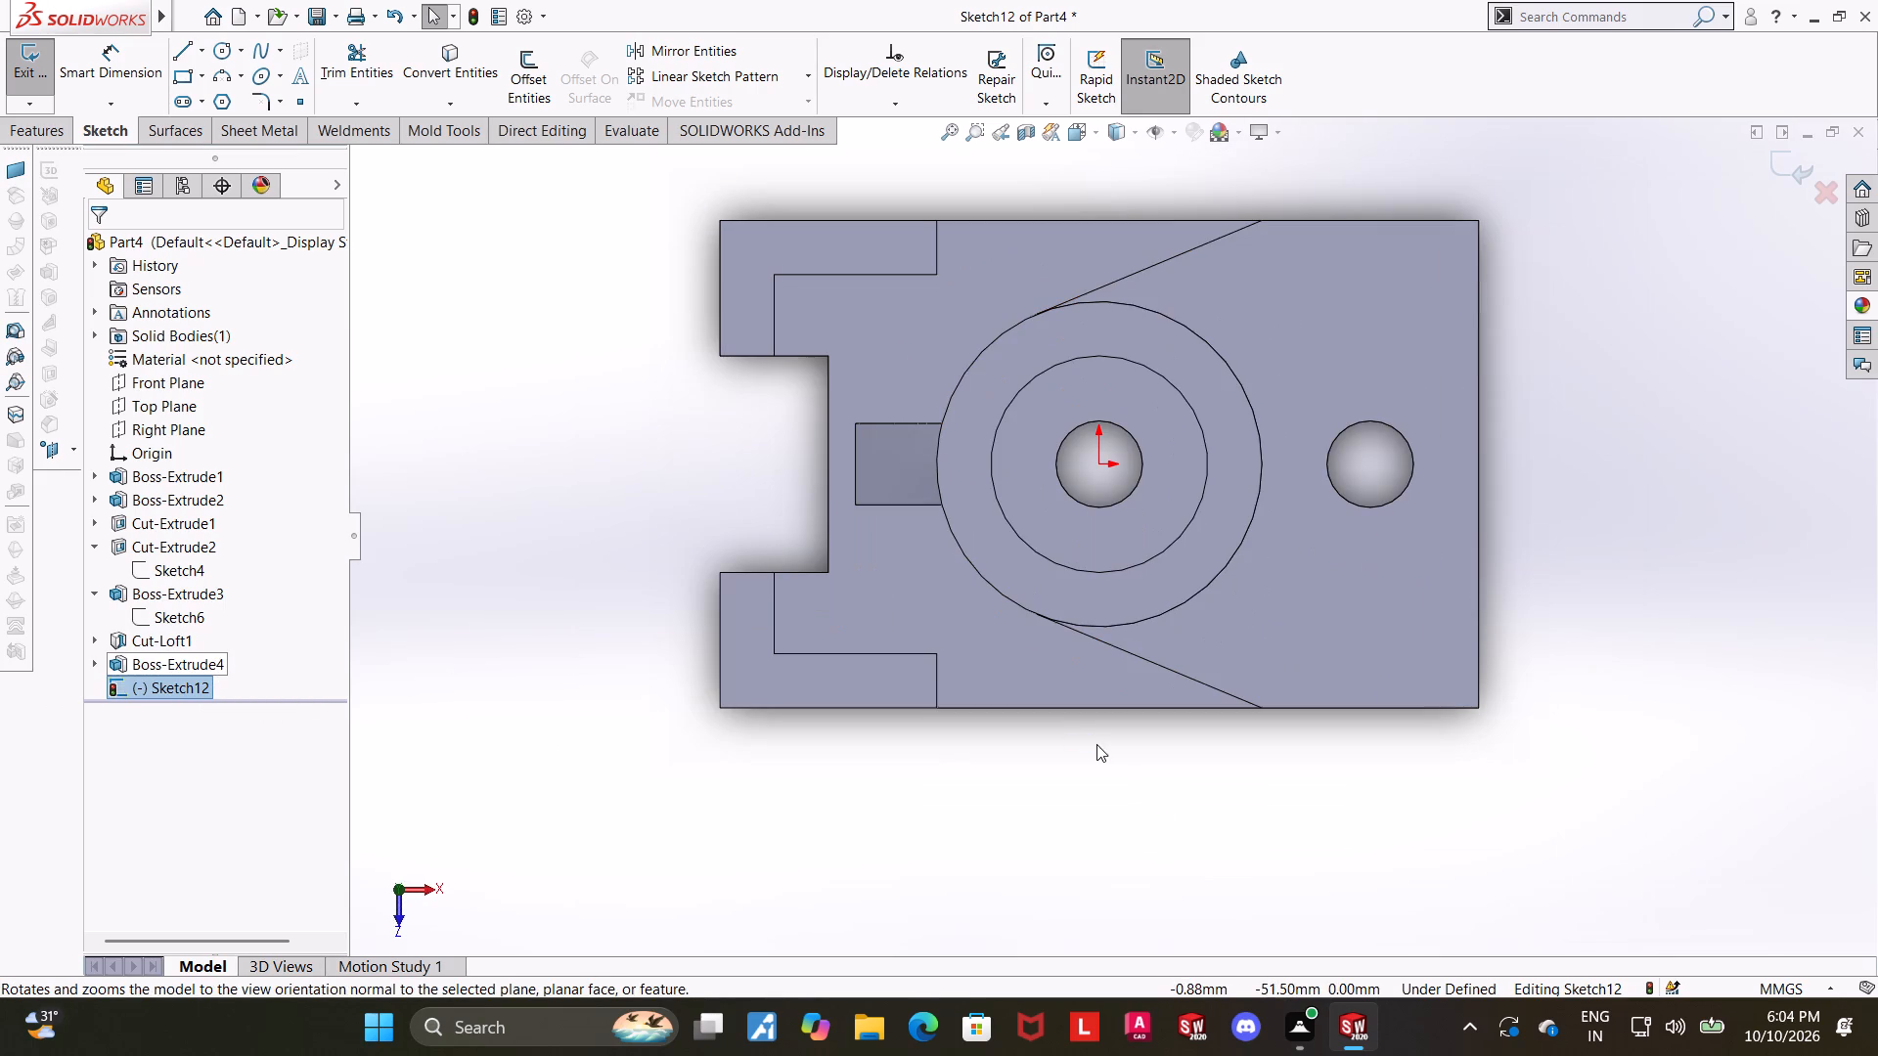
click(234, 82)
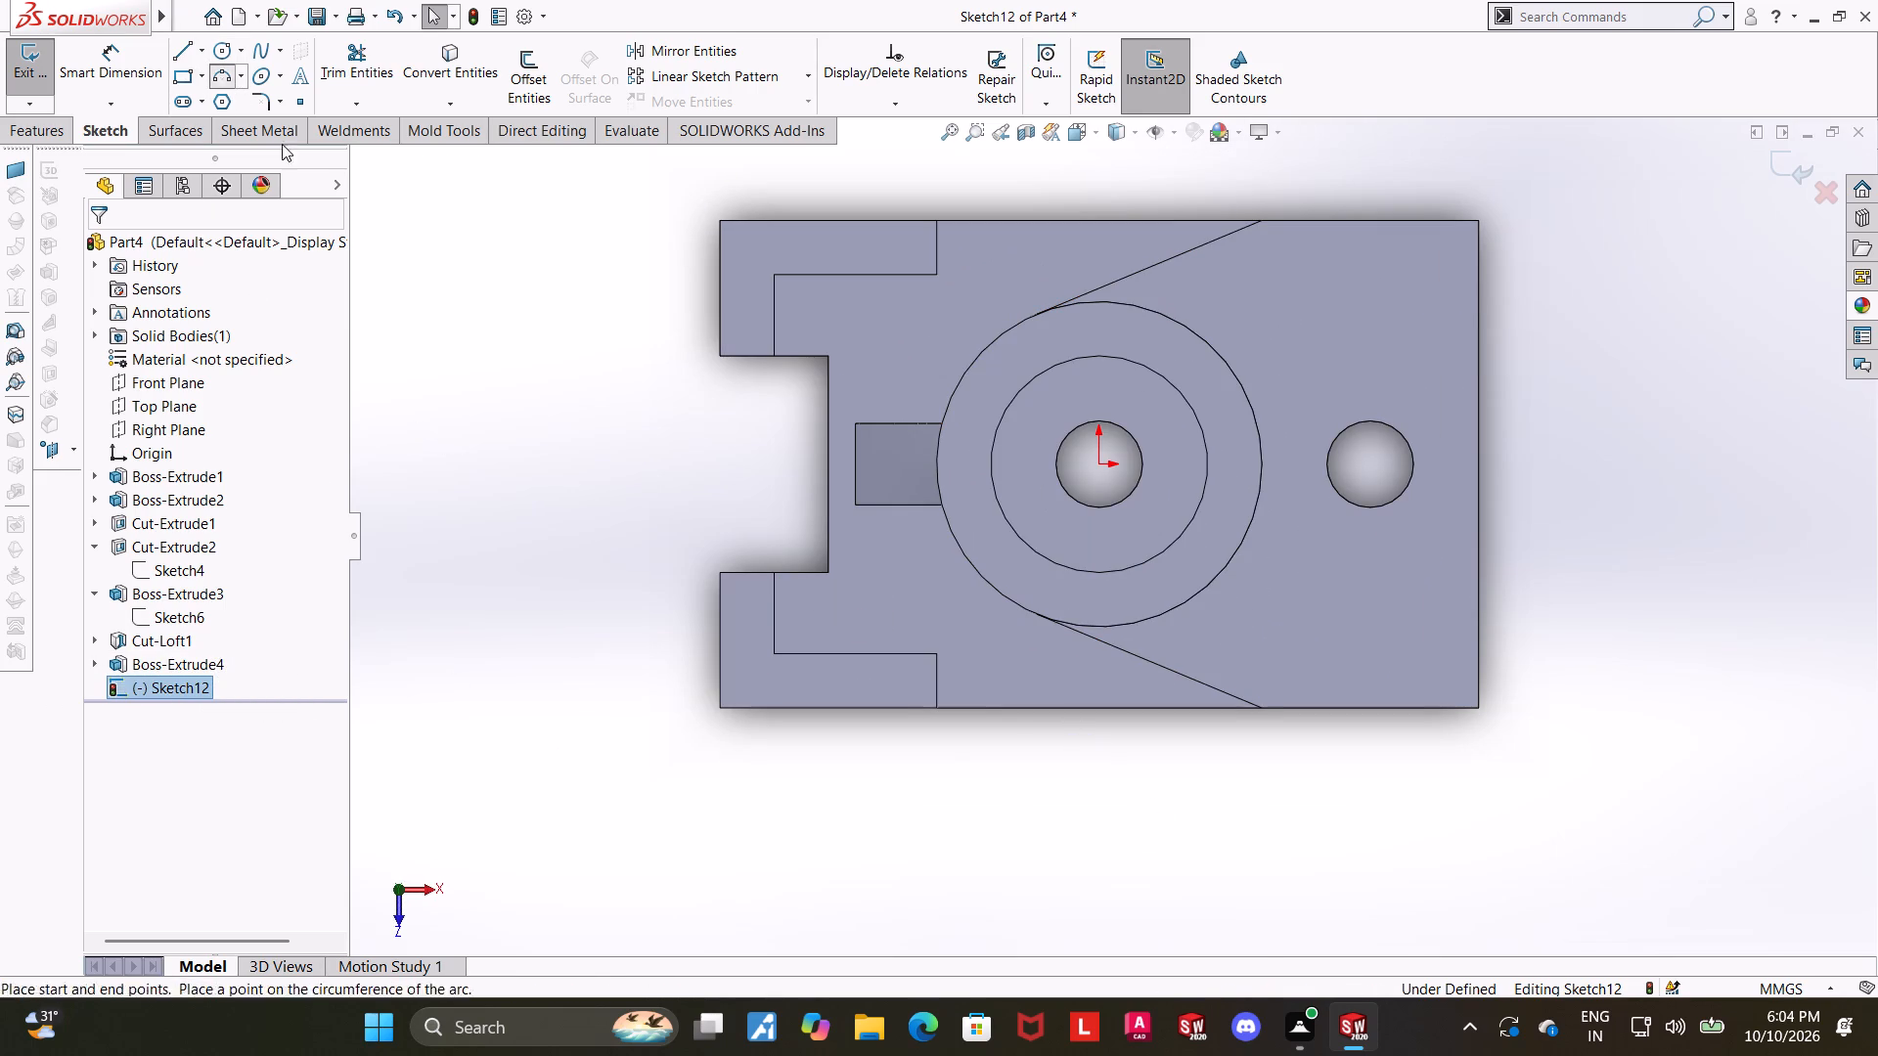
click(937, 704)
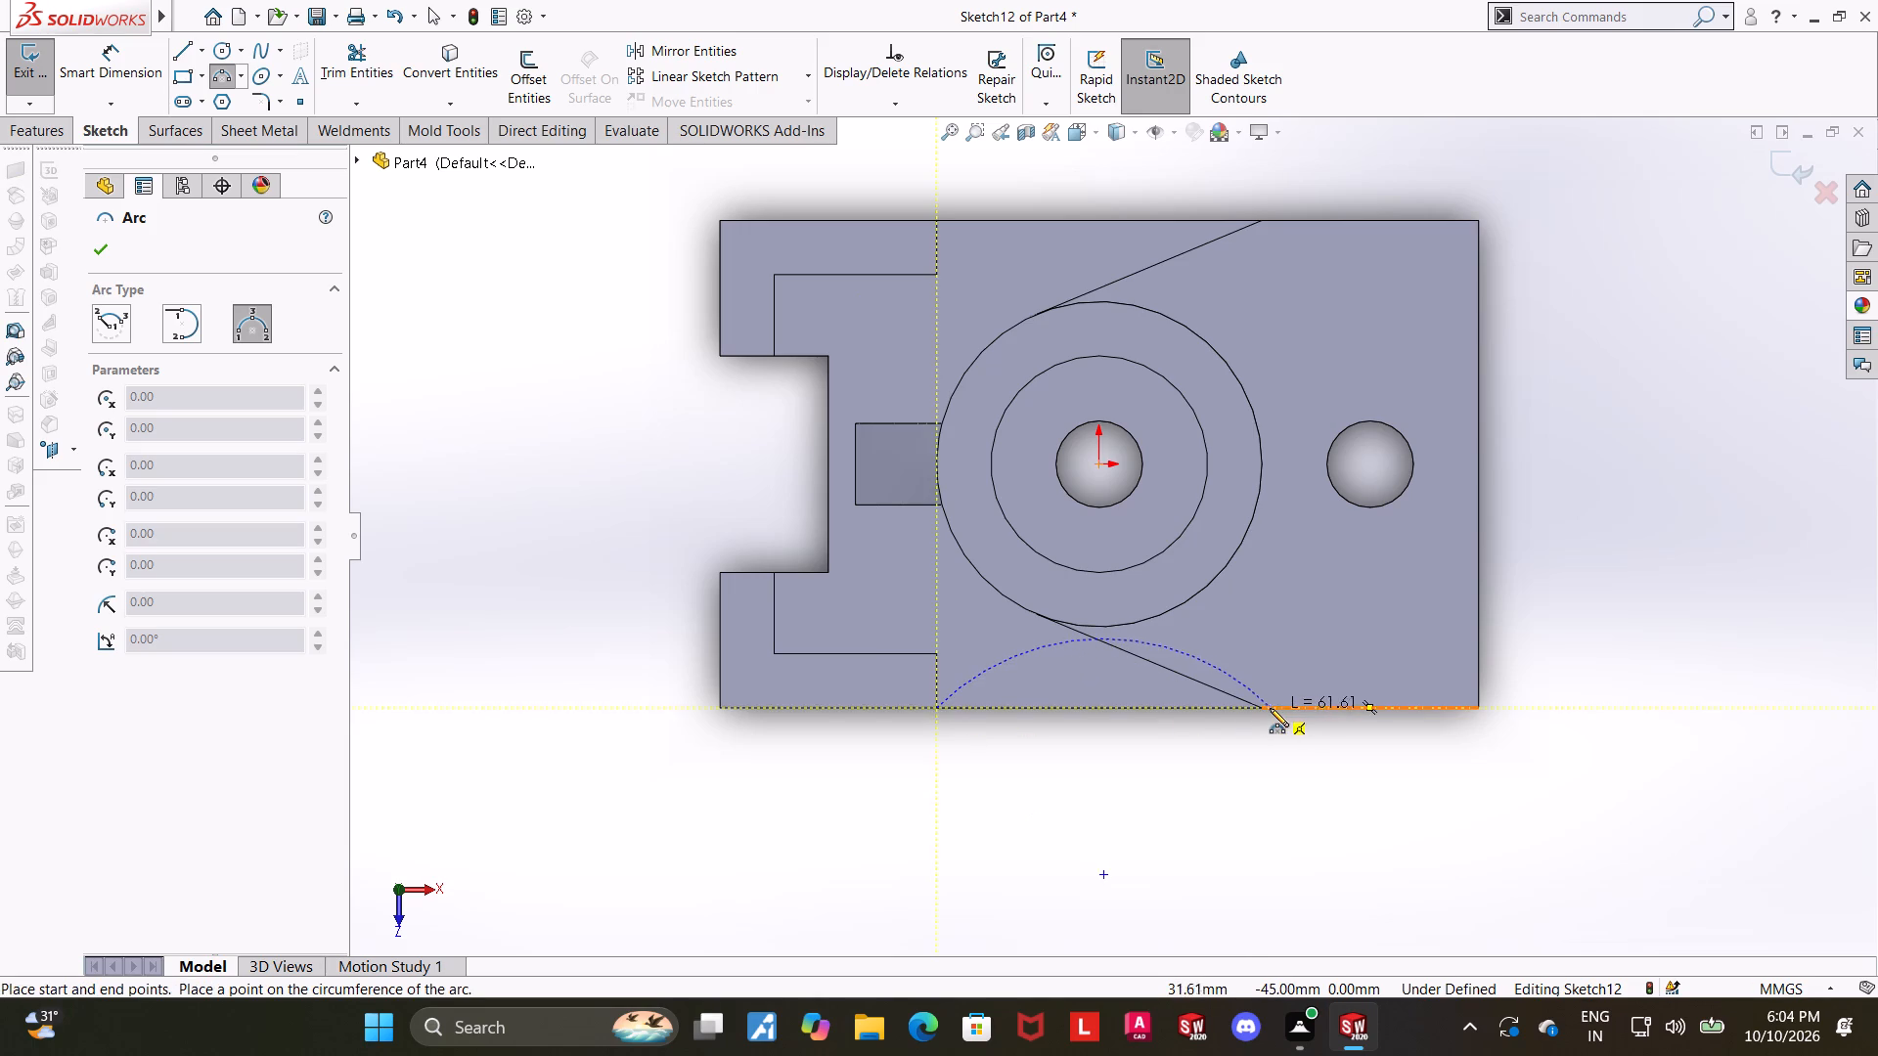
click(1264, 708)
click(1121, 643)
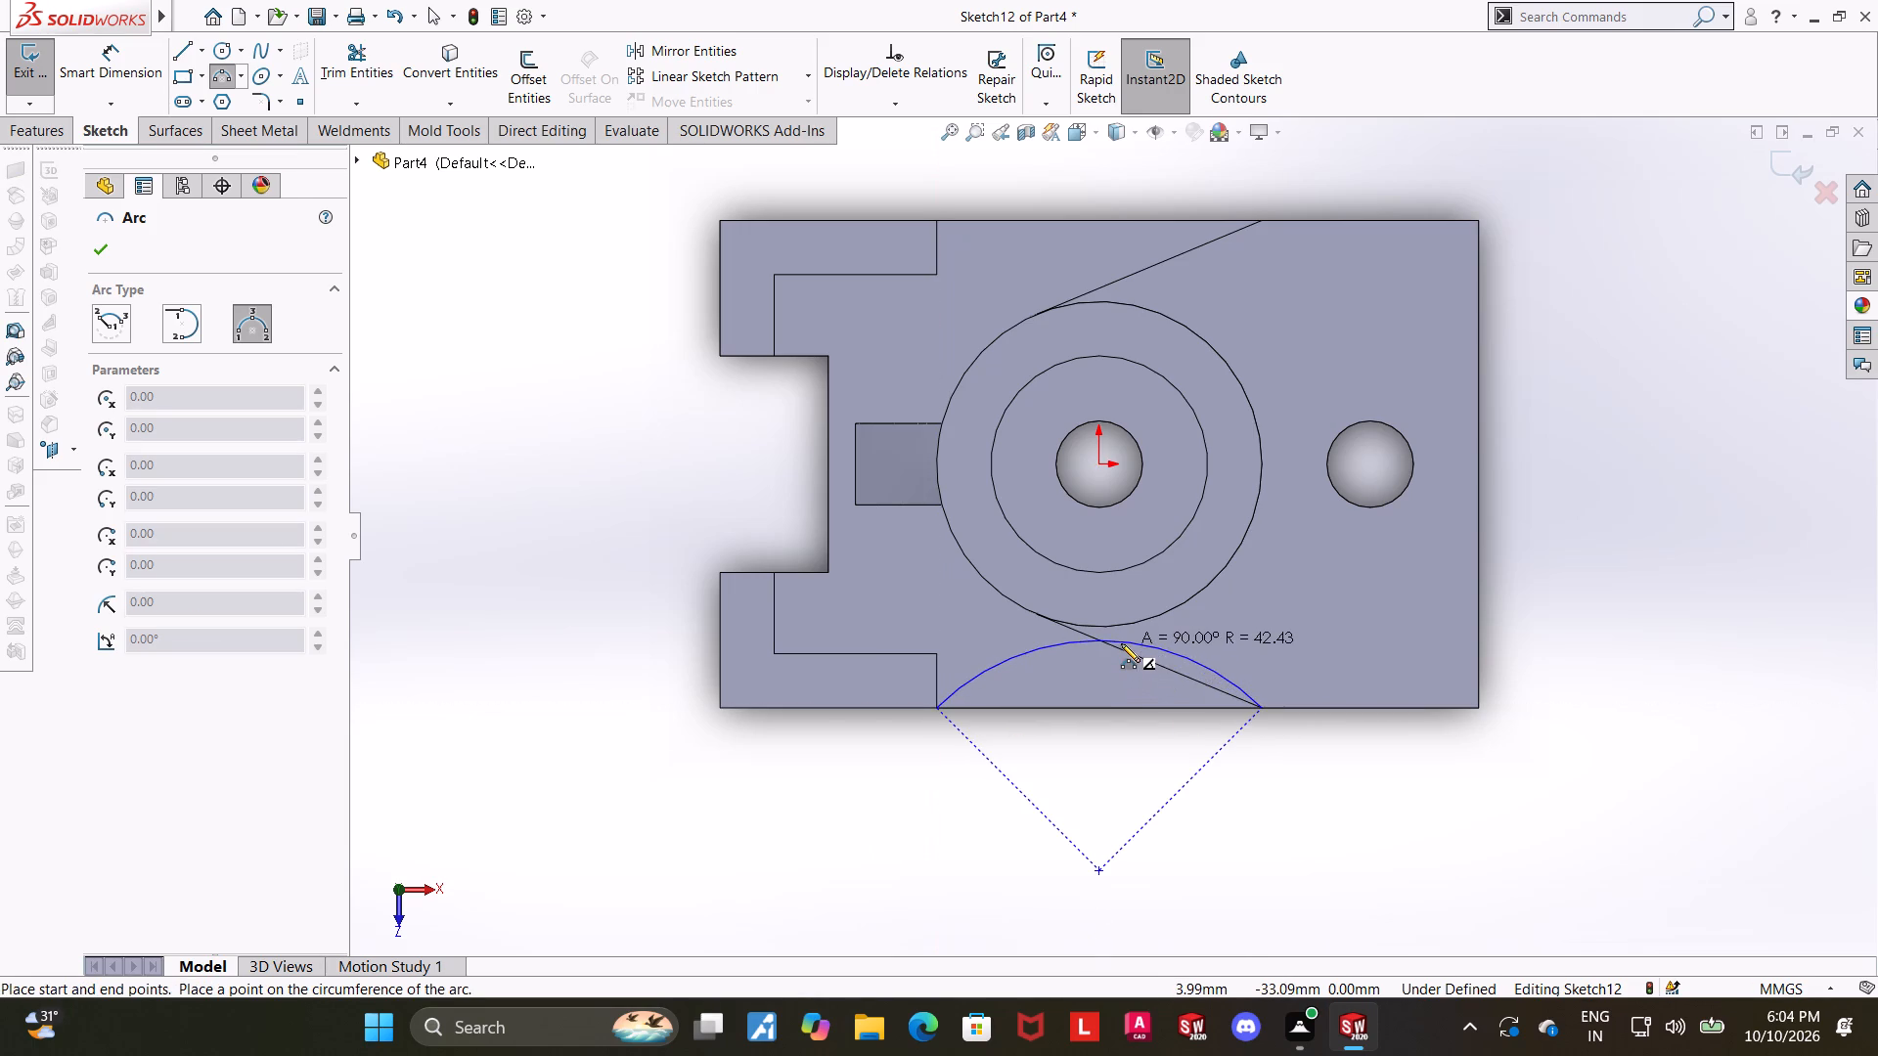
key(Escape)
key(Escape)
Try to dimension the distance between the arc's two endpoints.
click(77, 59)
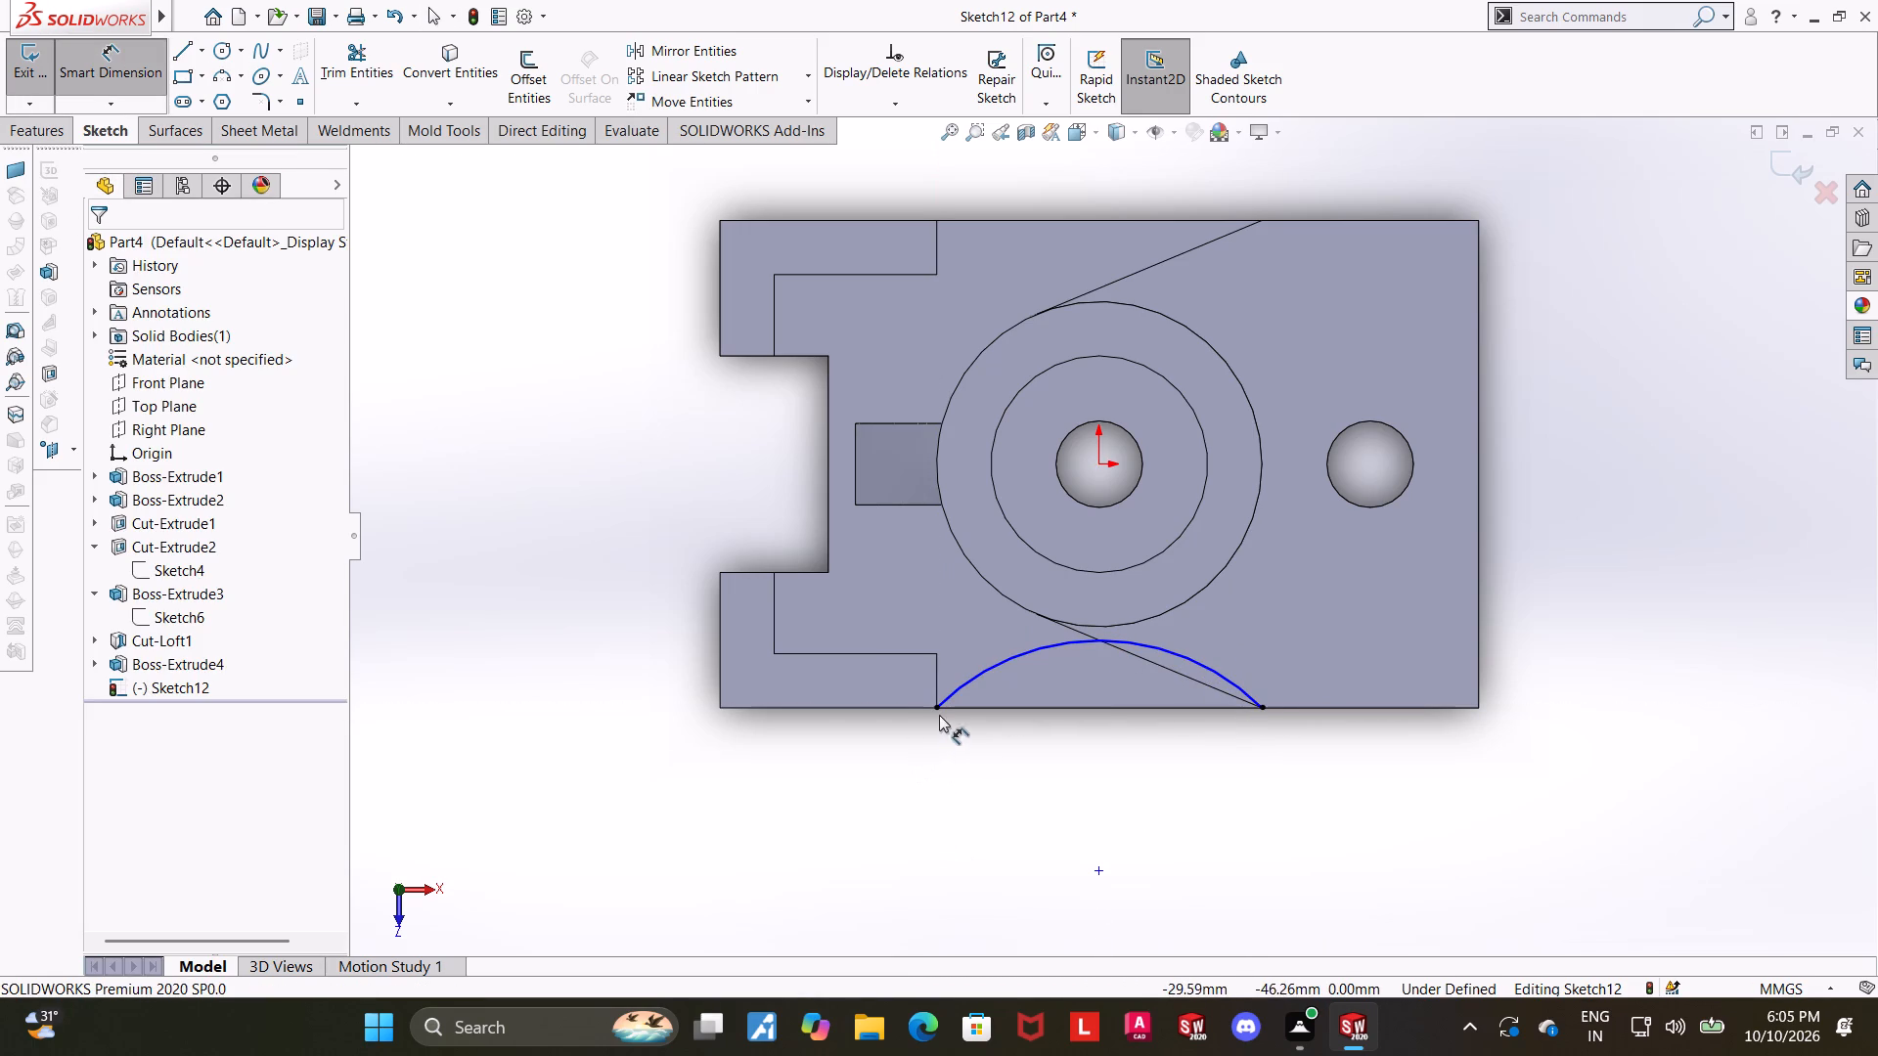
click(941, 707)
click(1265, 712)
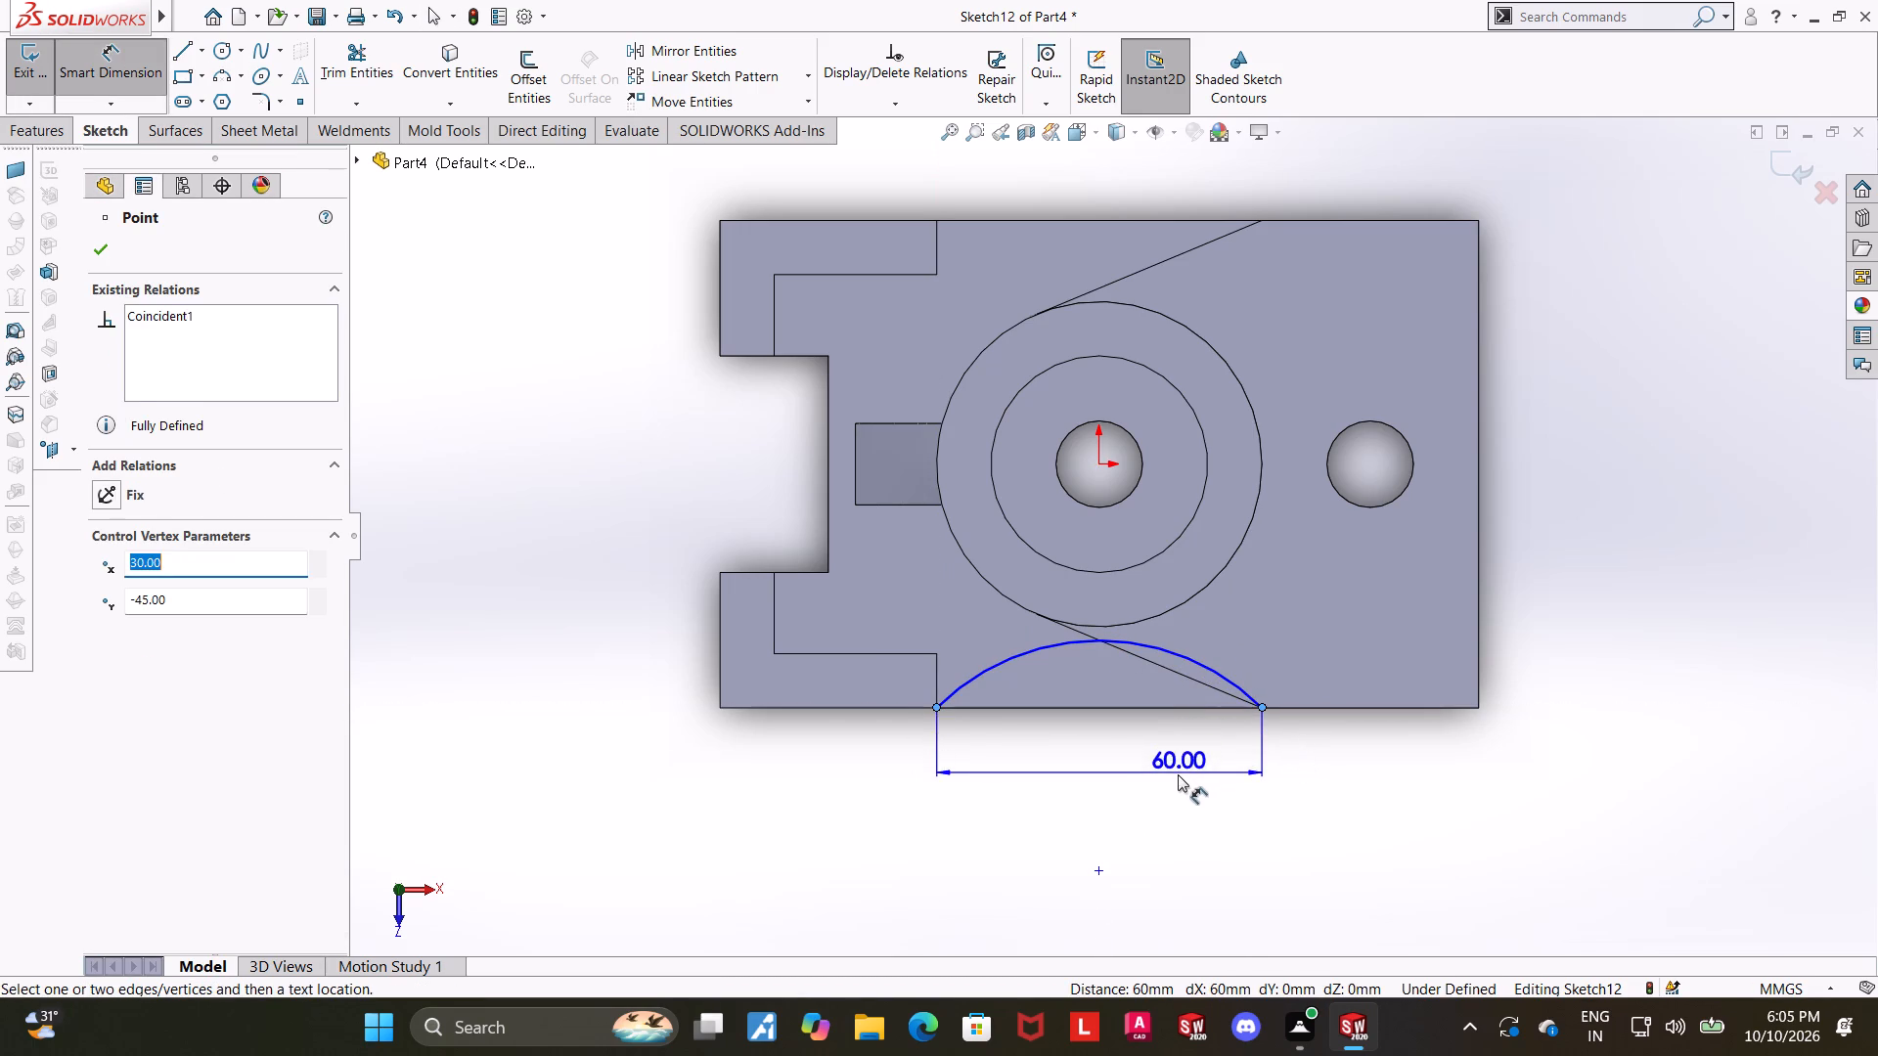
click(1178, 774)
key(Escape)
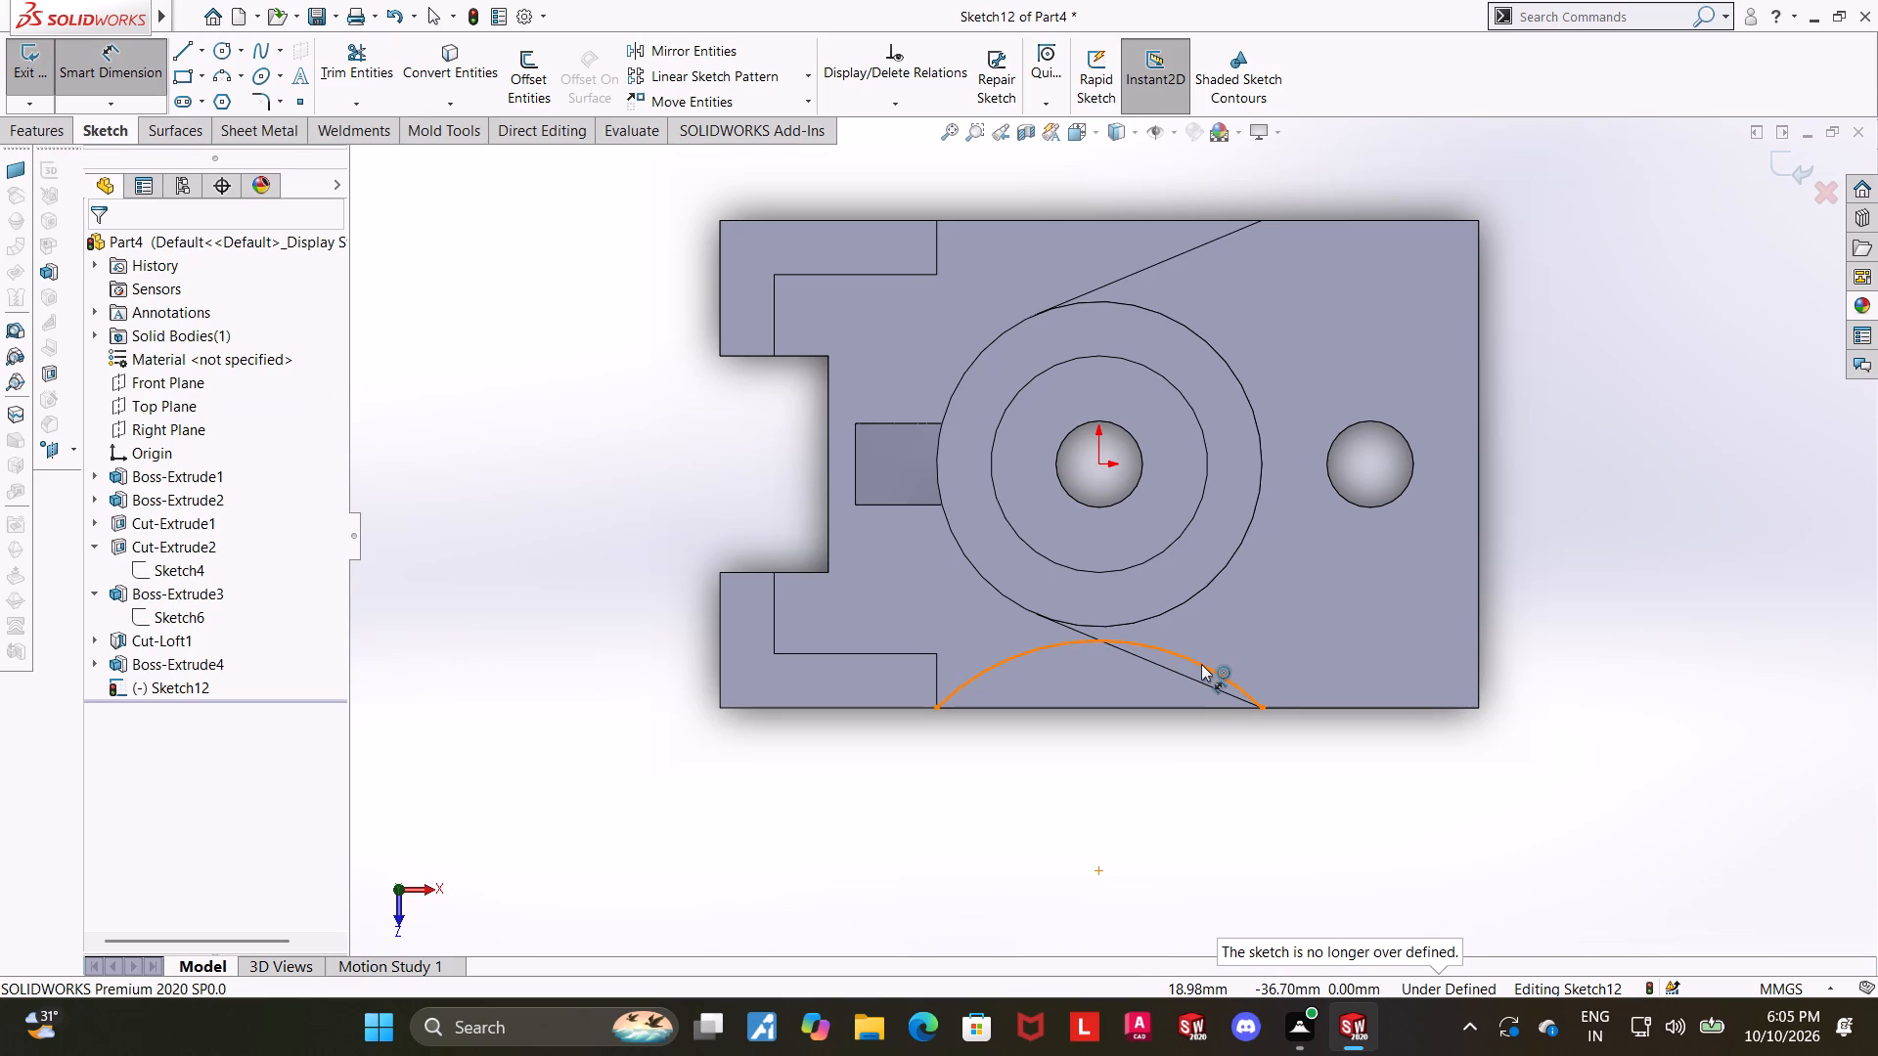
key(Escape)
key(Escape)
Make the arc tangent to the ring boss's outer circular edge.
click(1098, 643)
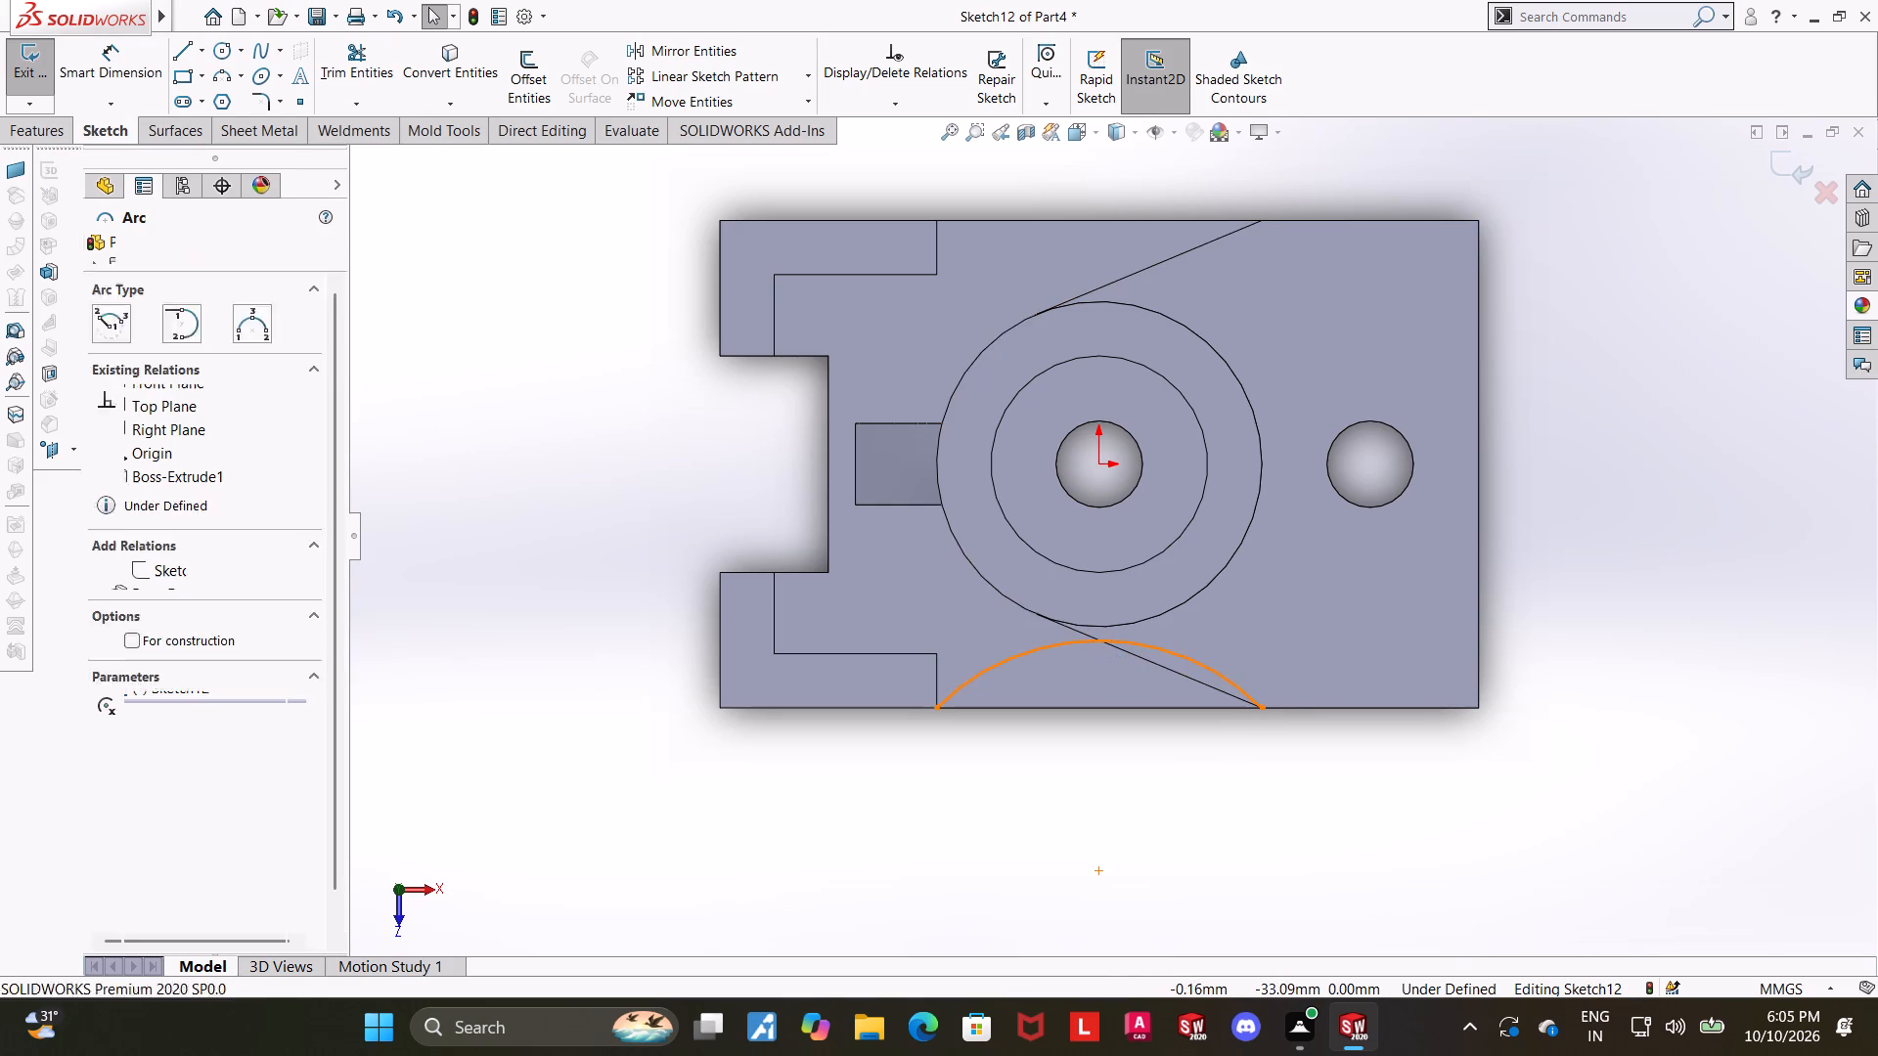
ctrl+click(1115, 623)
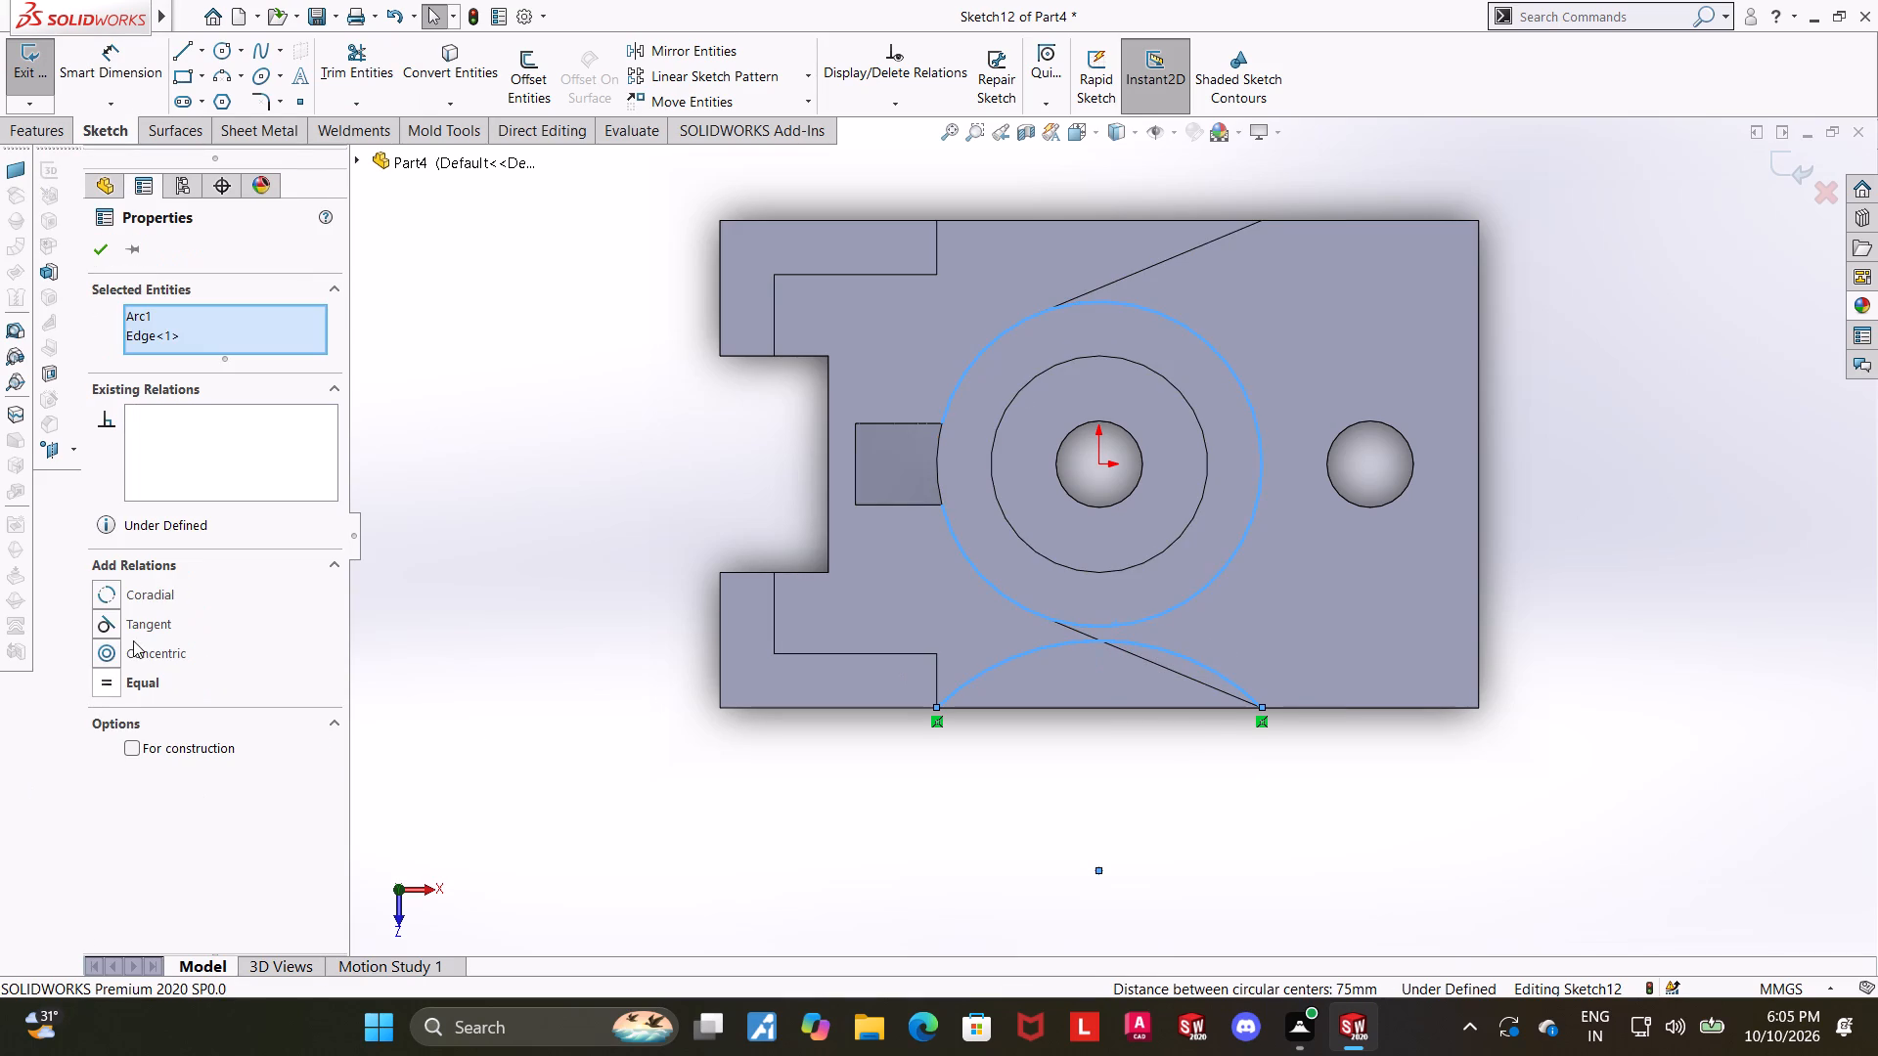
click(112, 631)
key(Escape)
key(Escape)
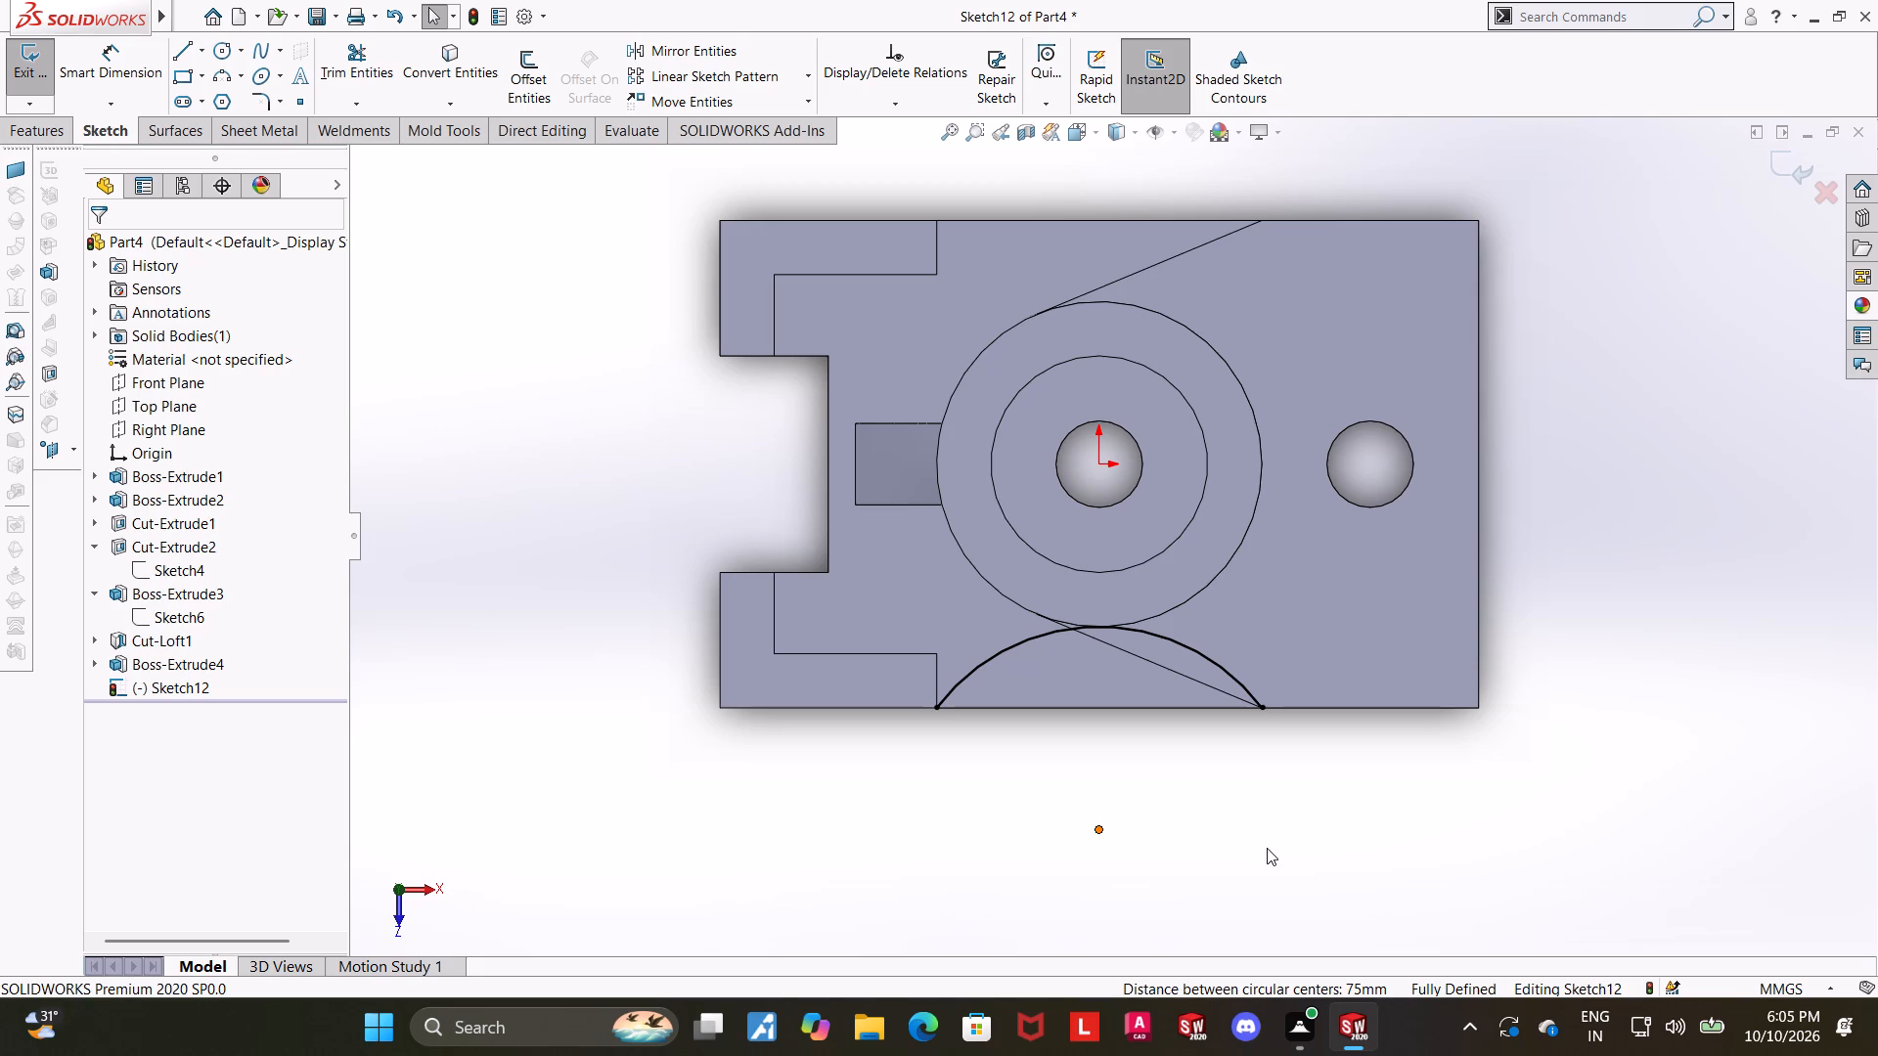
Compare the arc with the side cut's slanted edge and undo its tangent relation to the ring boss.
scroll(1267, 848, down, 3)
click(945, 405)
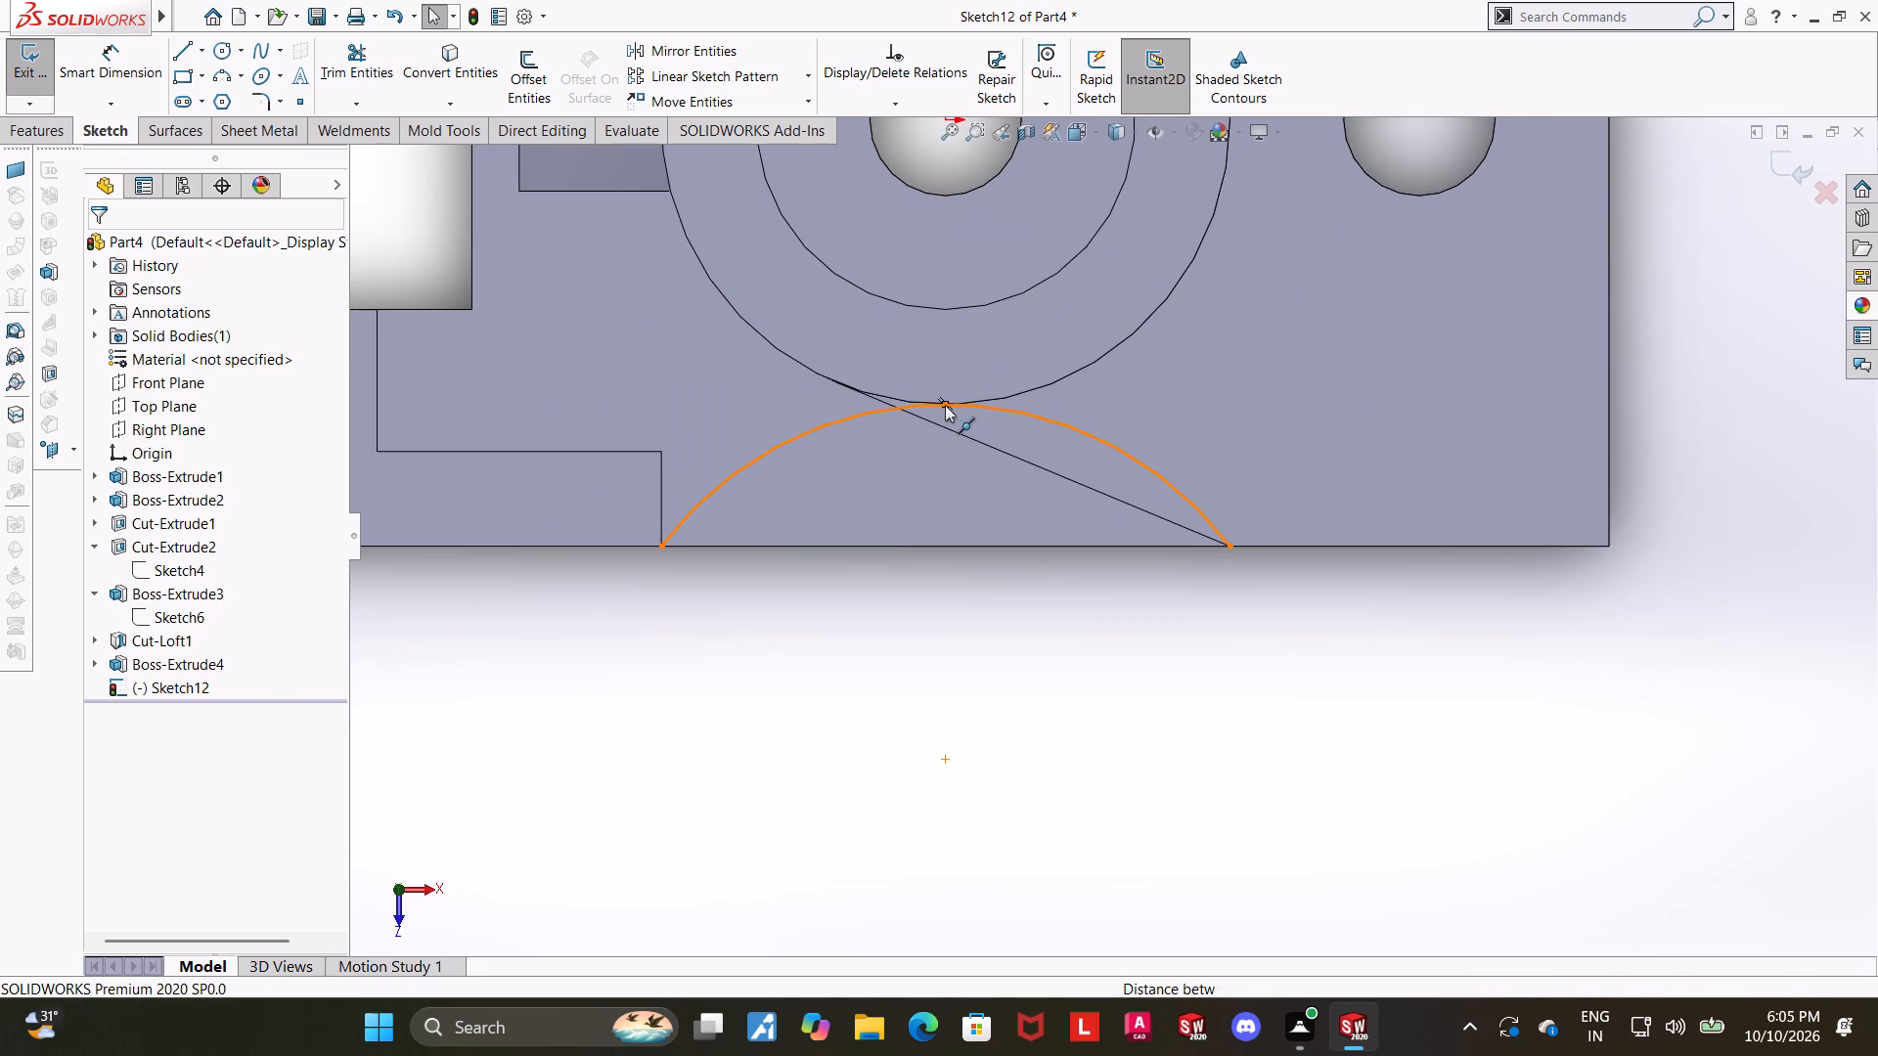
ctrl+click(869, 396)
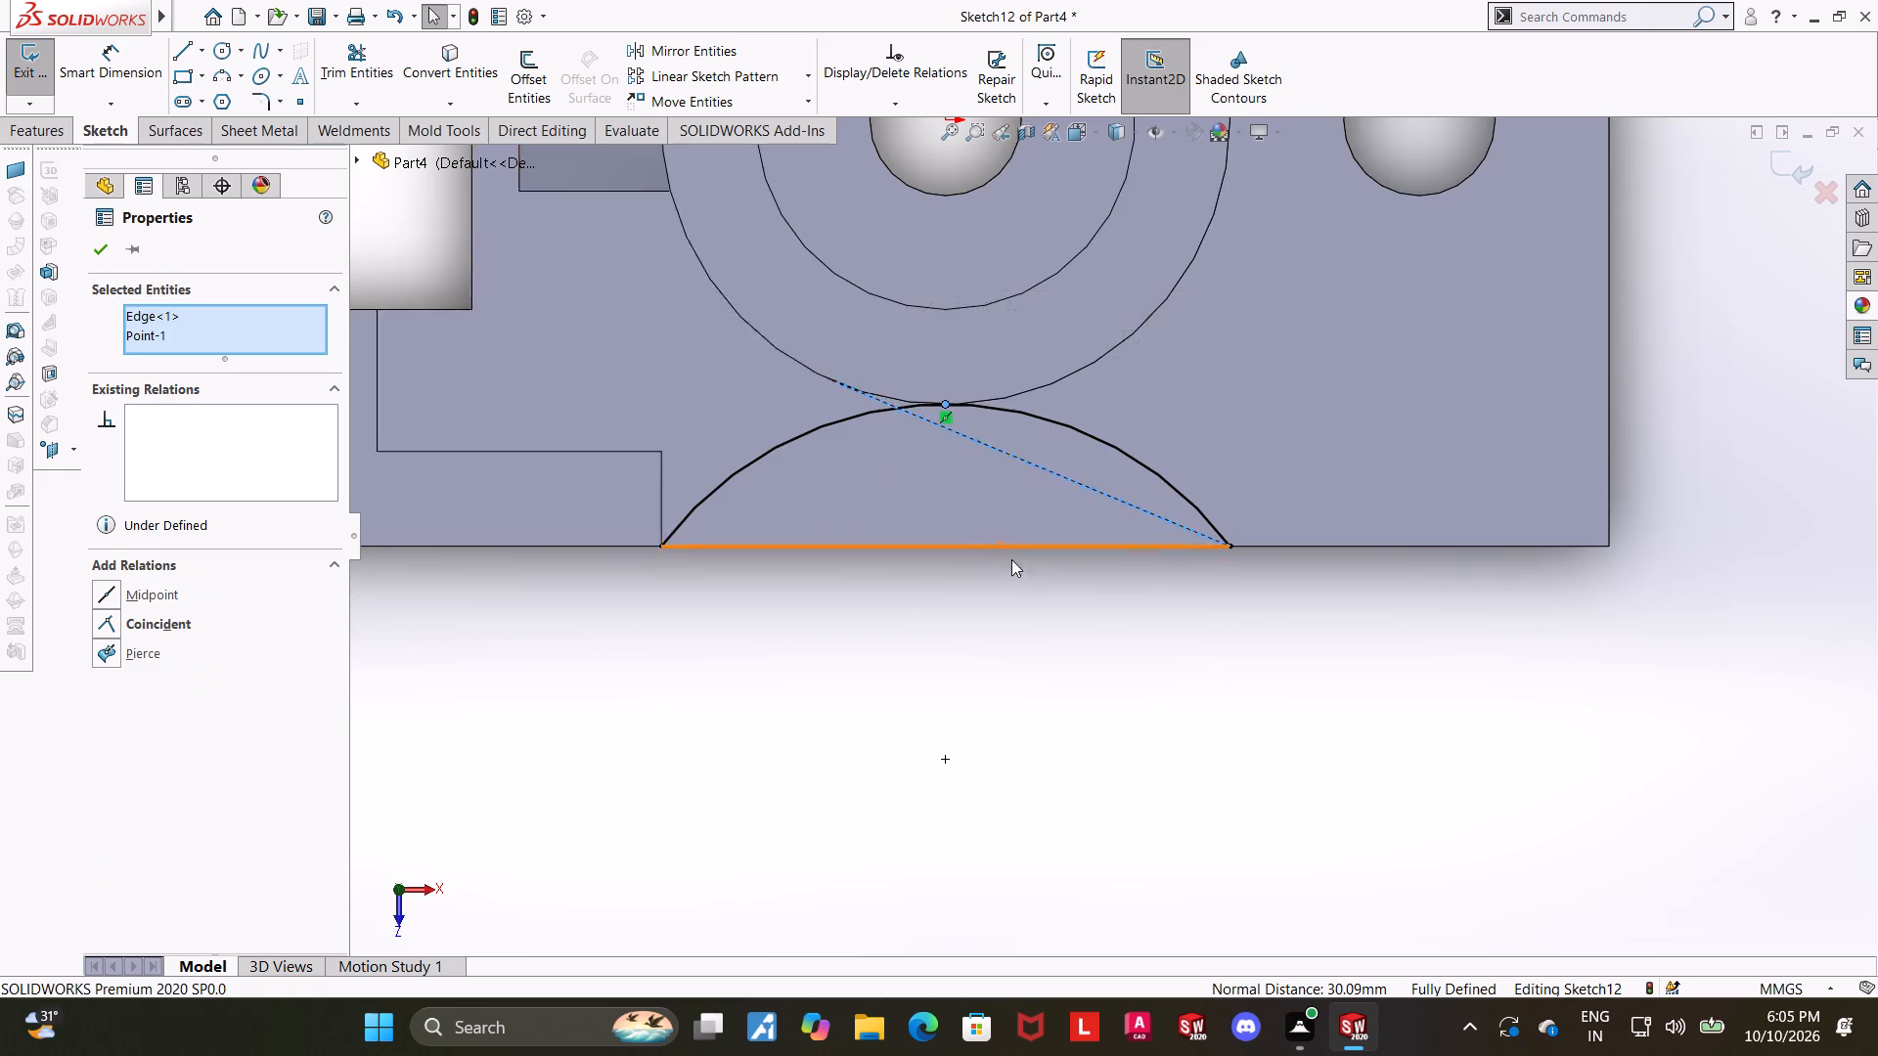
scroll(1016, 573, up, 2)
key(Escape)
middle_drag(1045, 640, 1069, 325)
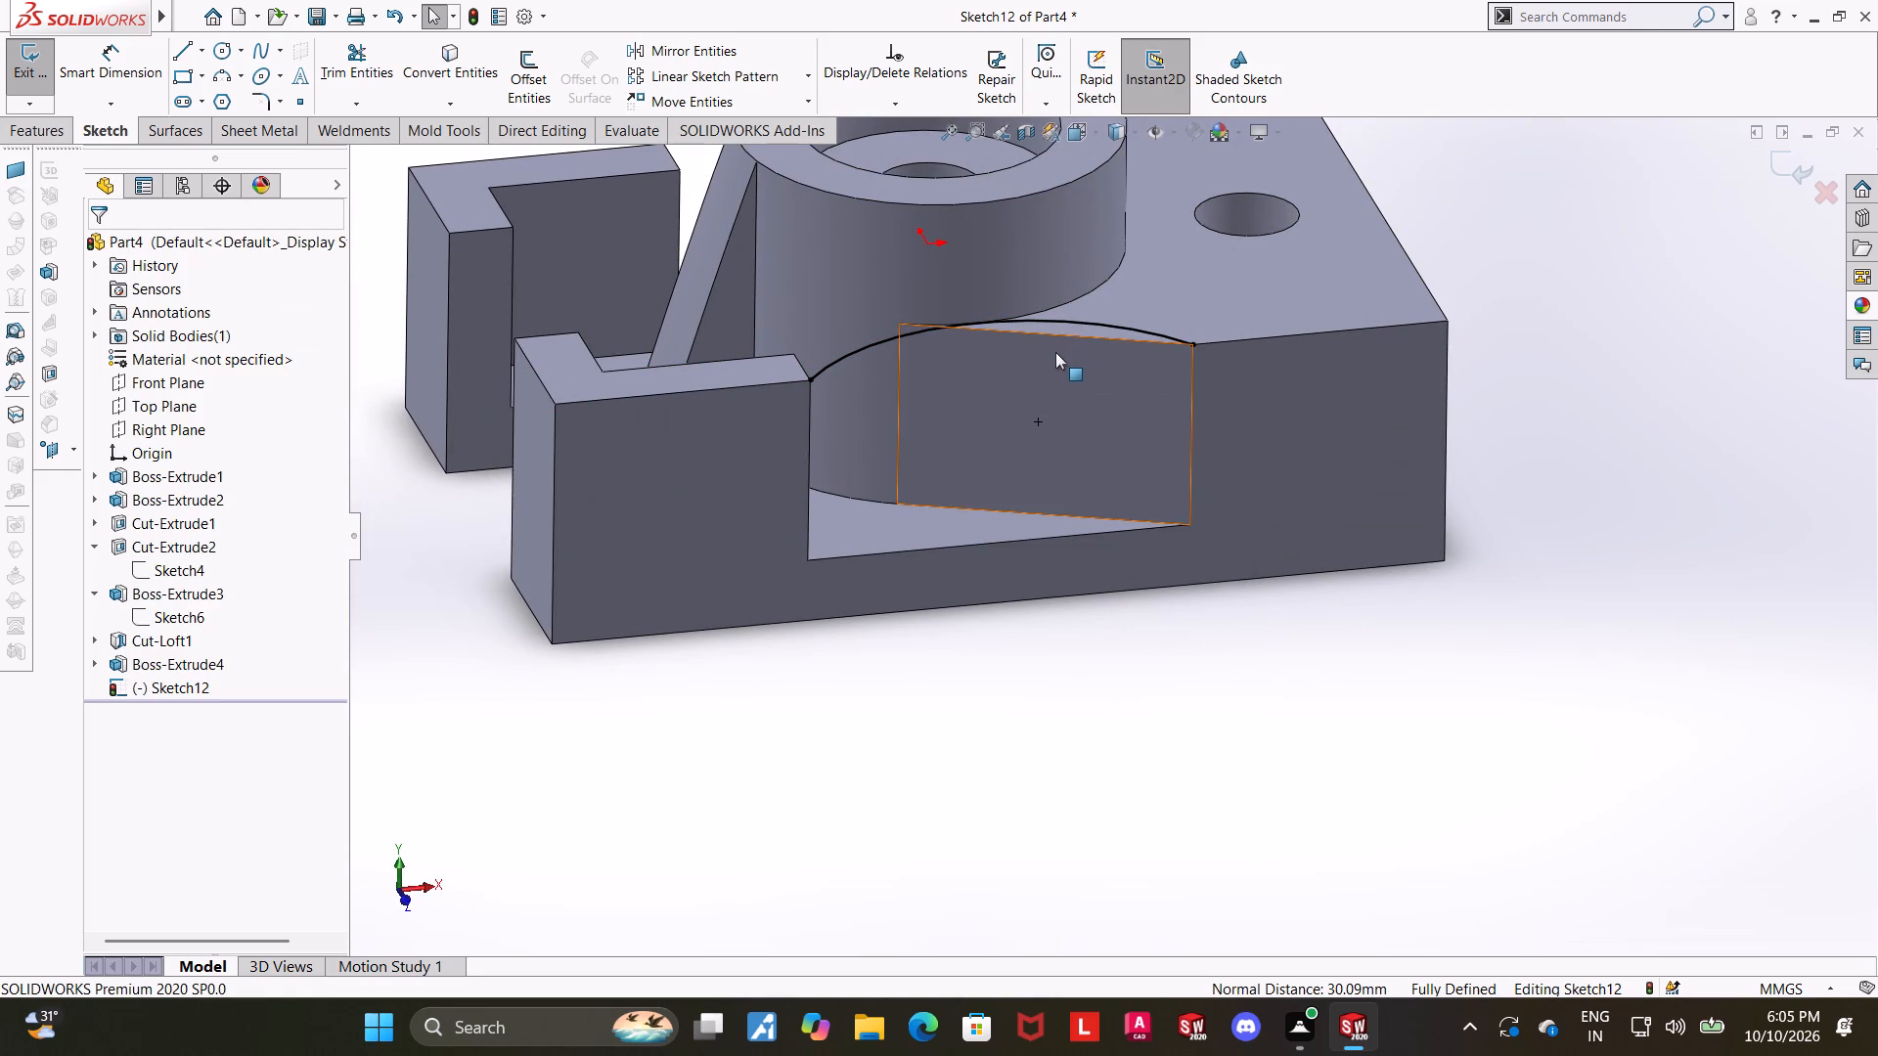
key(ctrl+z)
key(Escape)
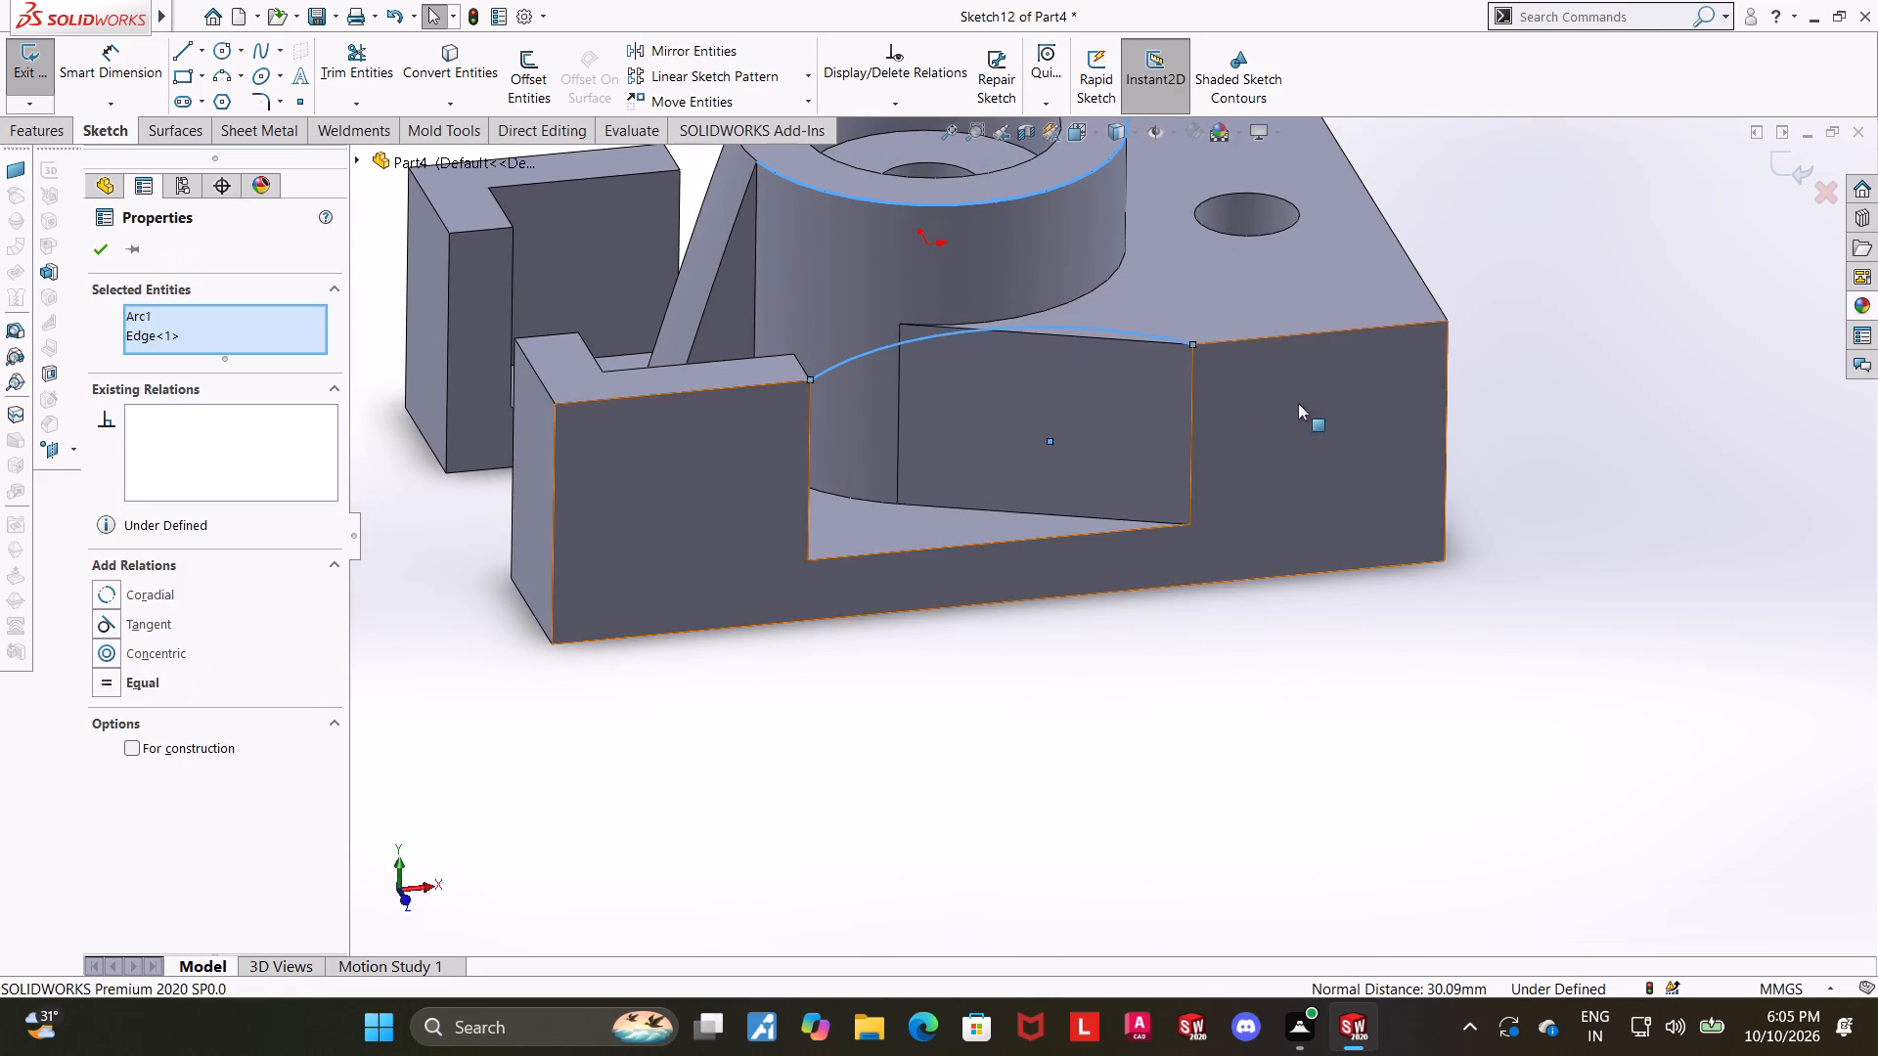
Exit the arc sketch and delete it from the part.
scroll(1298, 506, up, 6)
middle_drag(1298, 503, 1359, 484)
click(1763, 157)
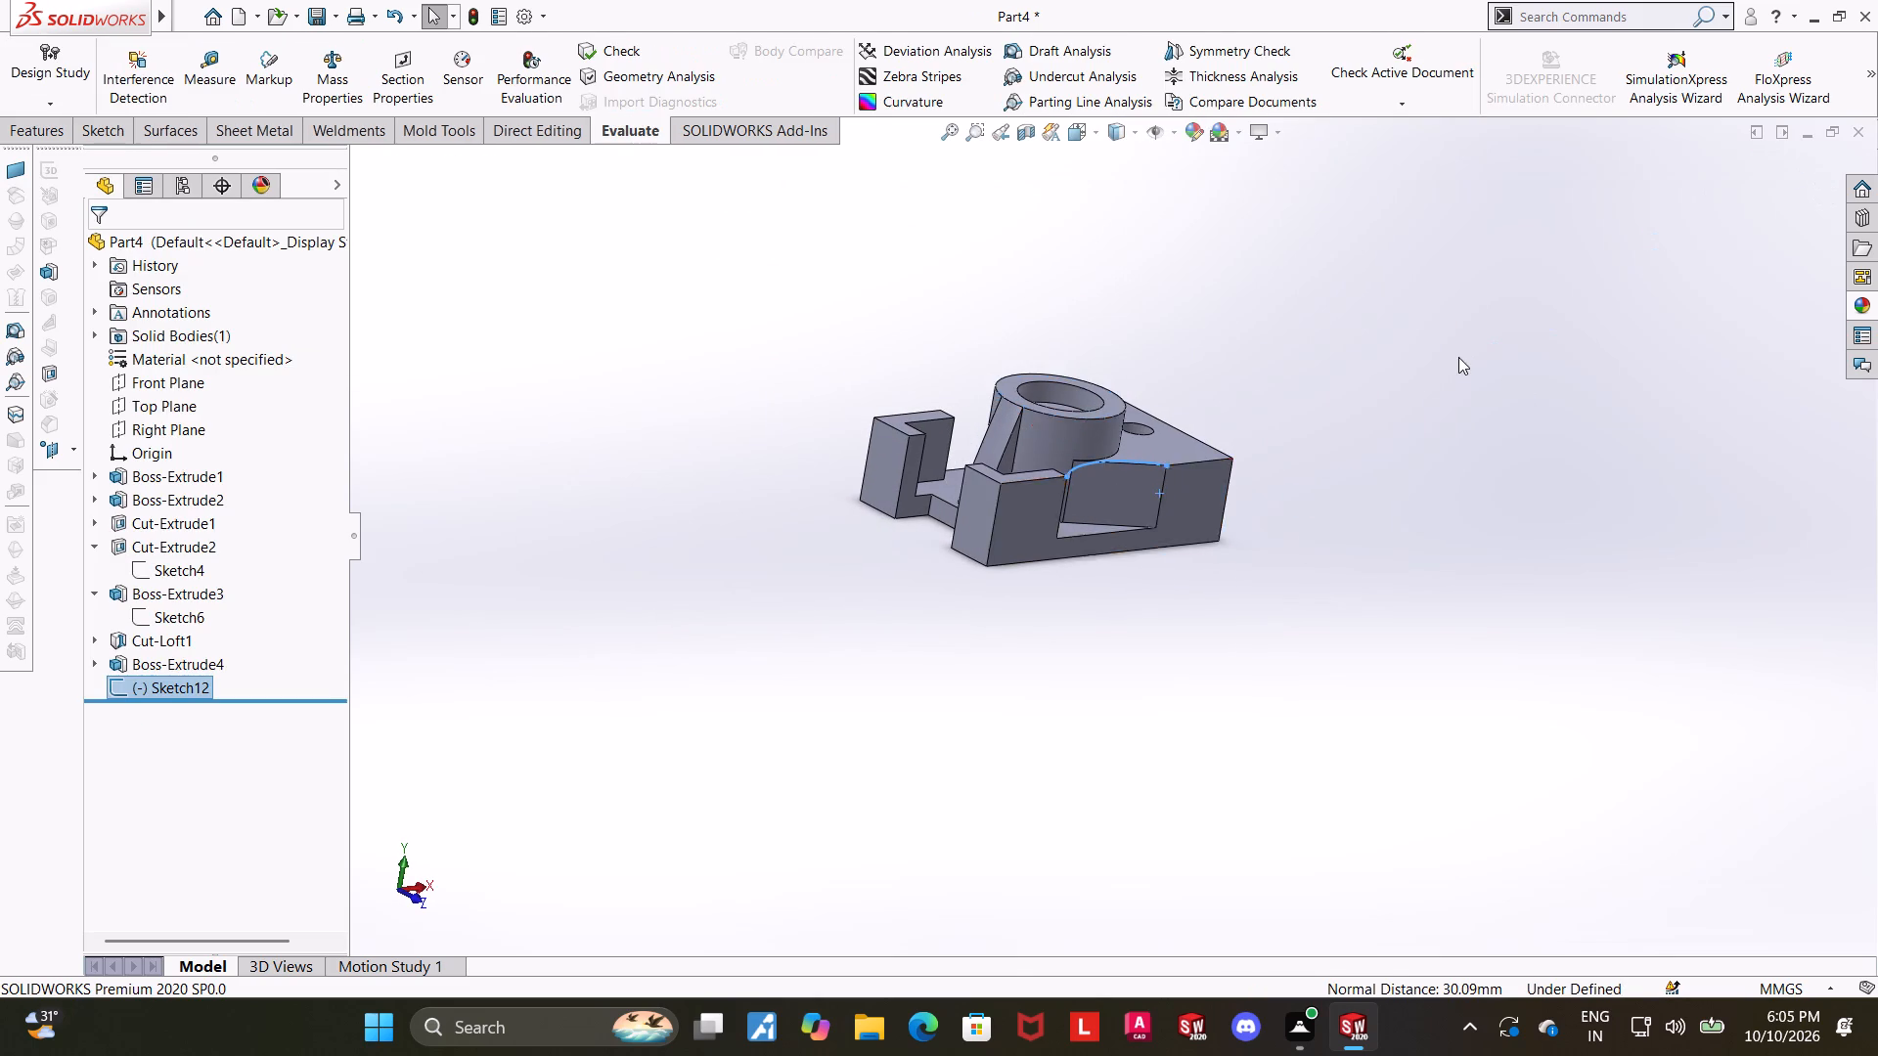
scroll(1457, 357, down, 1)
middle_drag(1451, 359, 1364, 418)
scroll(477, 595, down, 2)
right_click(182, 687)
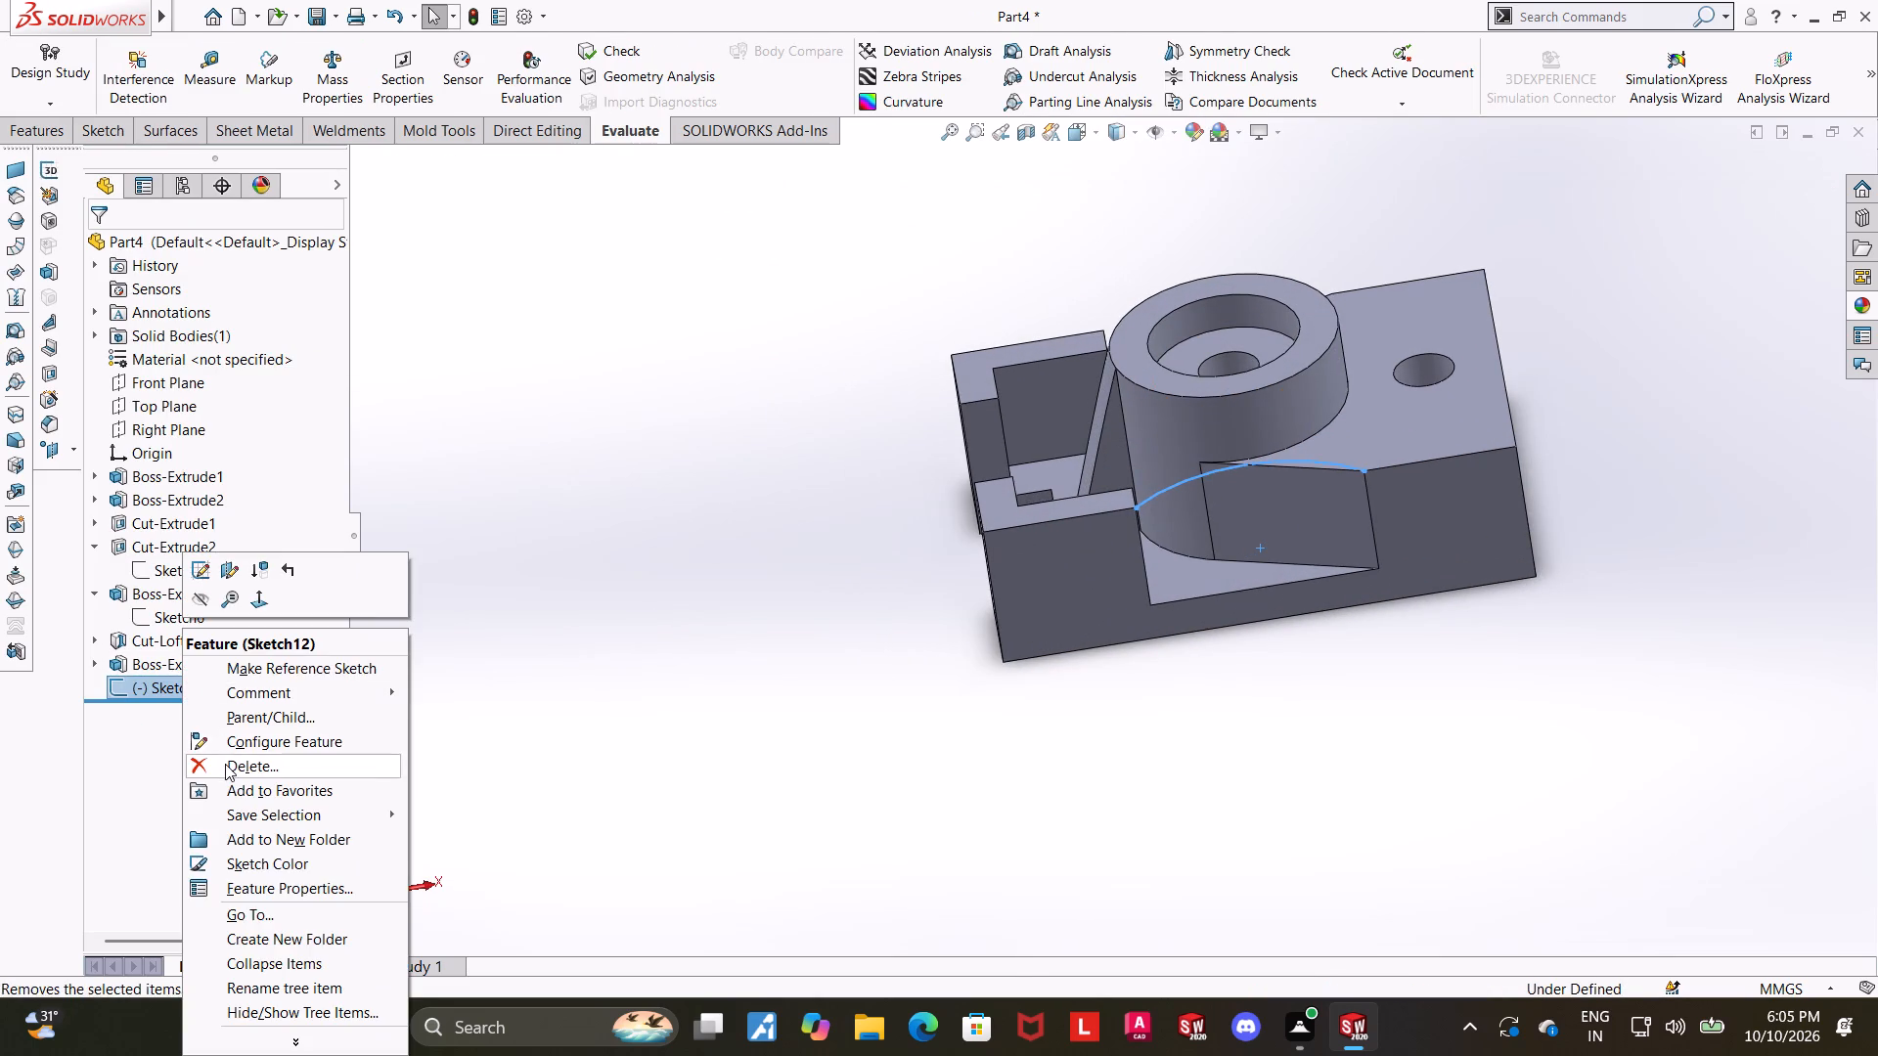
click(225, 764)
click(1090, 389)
Apply the white colour from the standard swatches to the entire part as its appearance.
click(1073, 136)
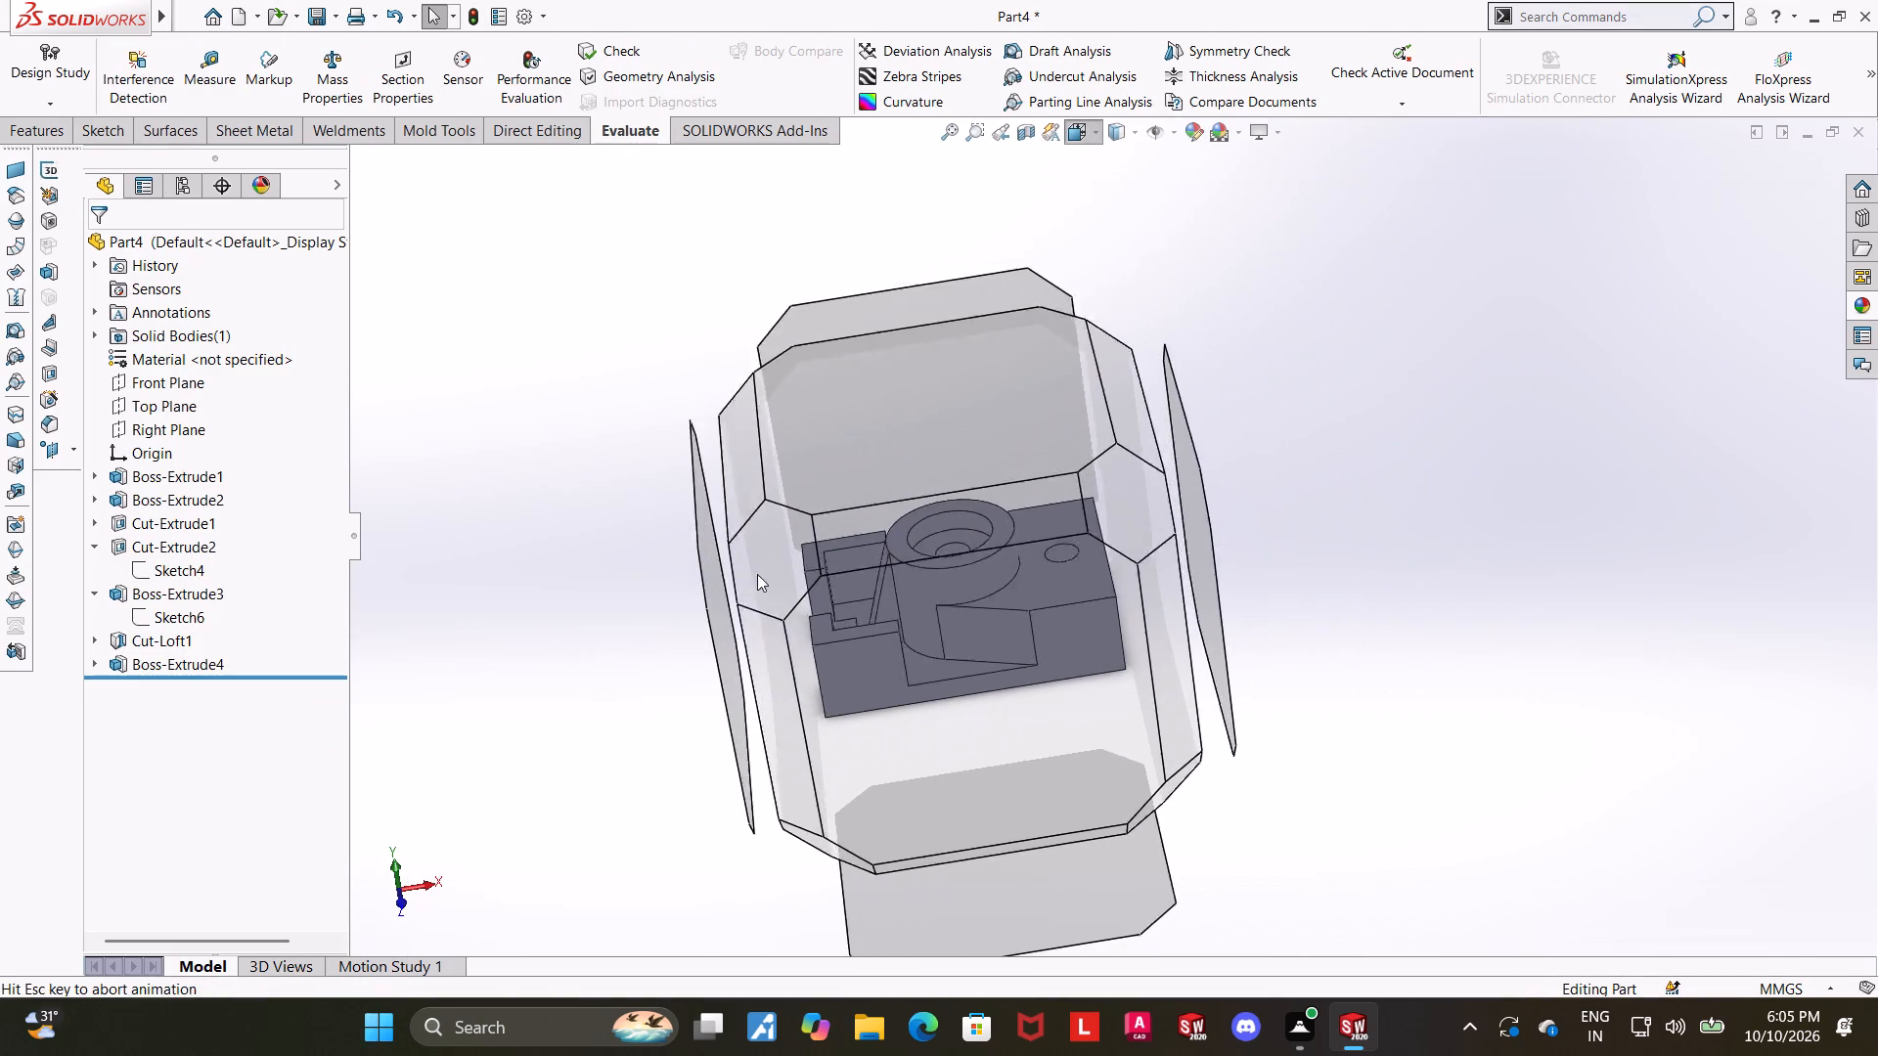
click(735, 606)
scroll(1539, 474, down, 1)
scroll(1399, 500, up, 1)
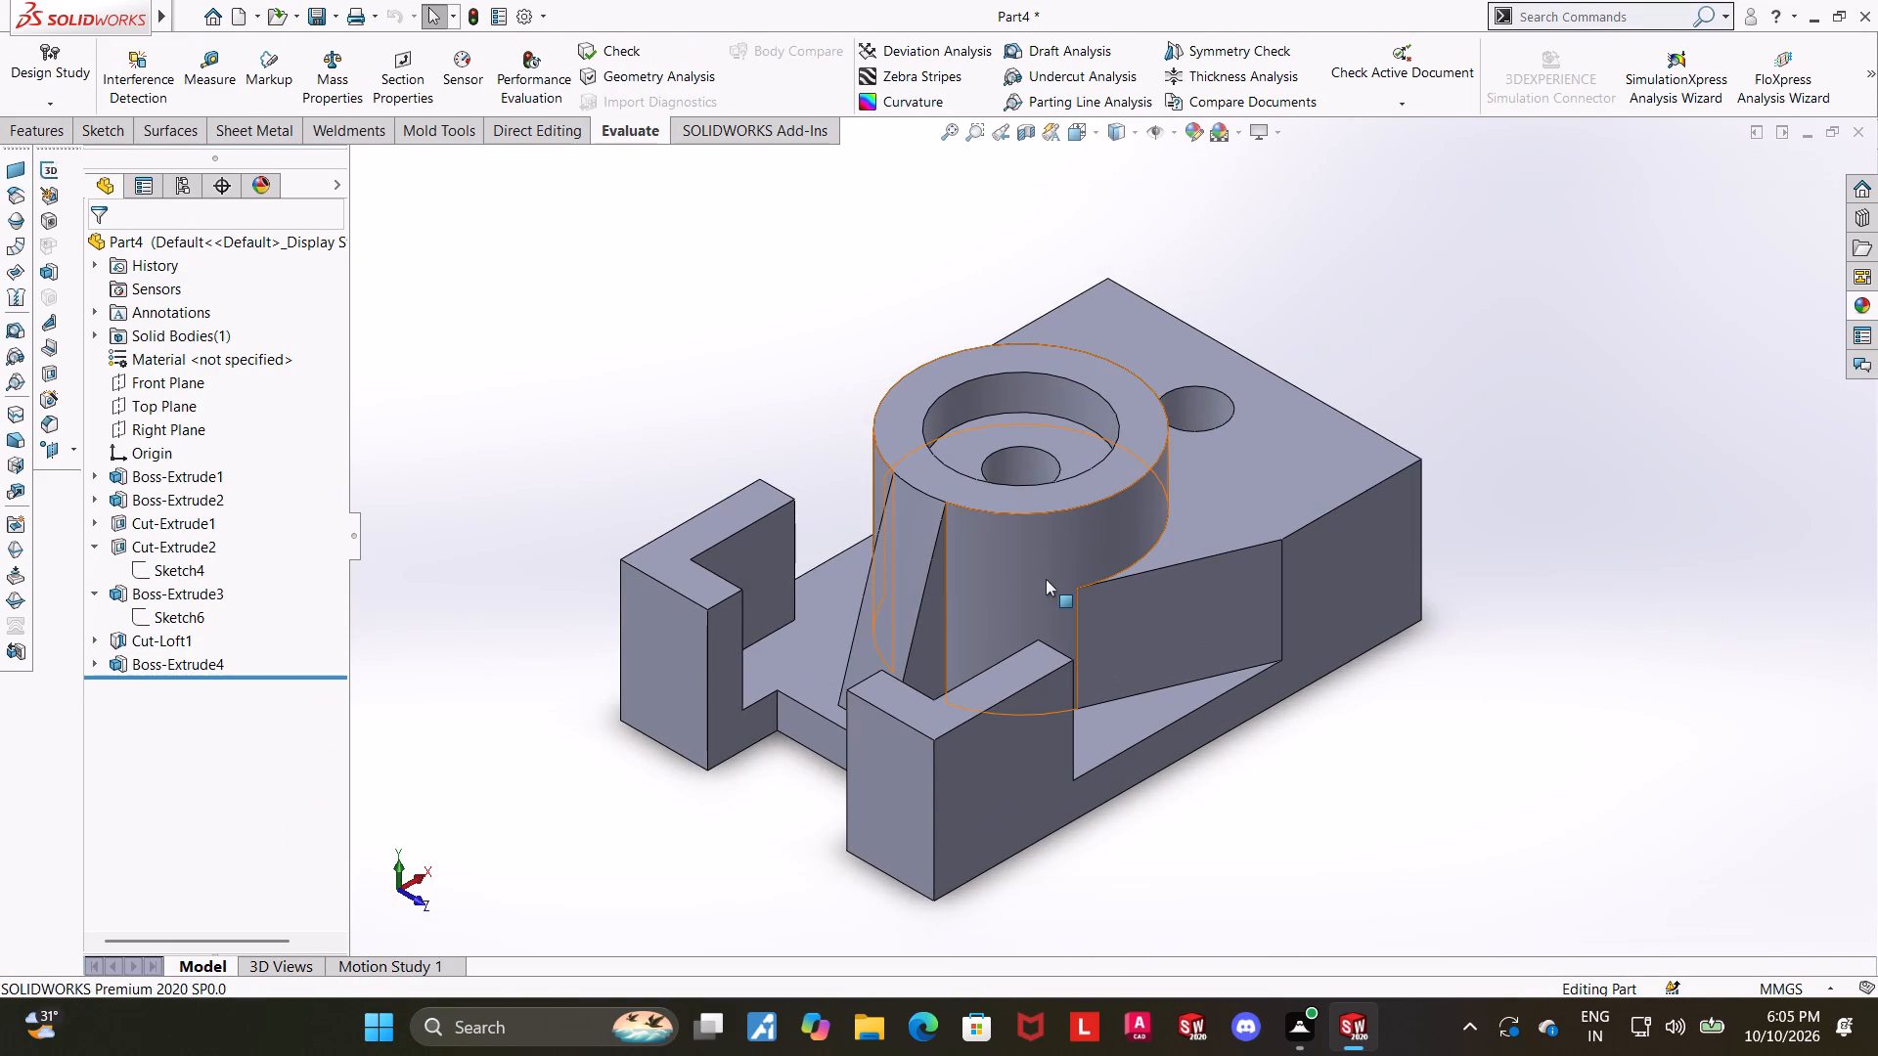
right_click(201, 245)
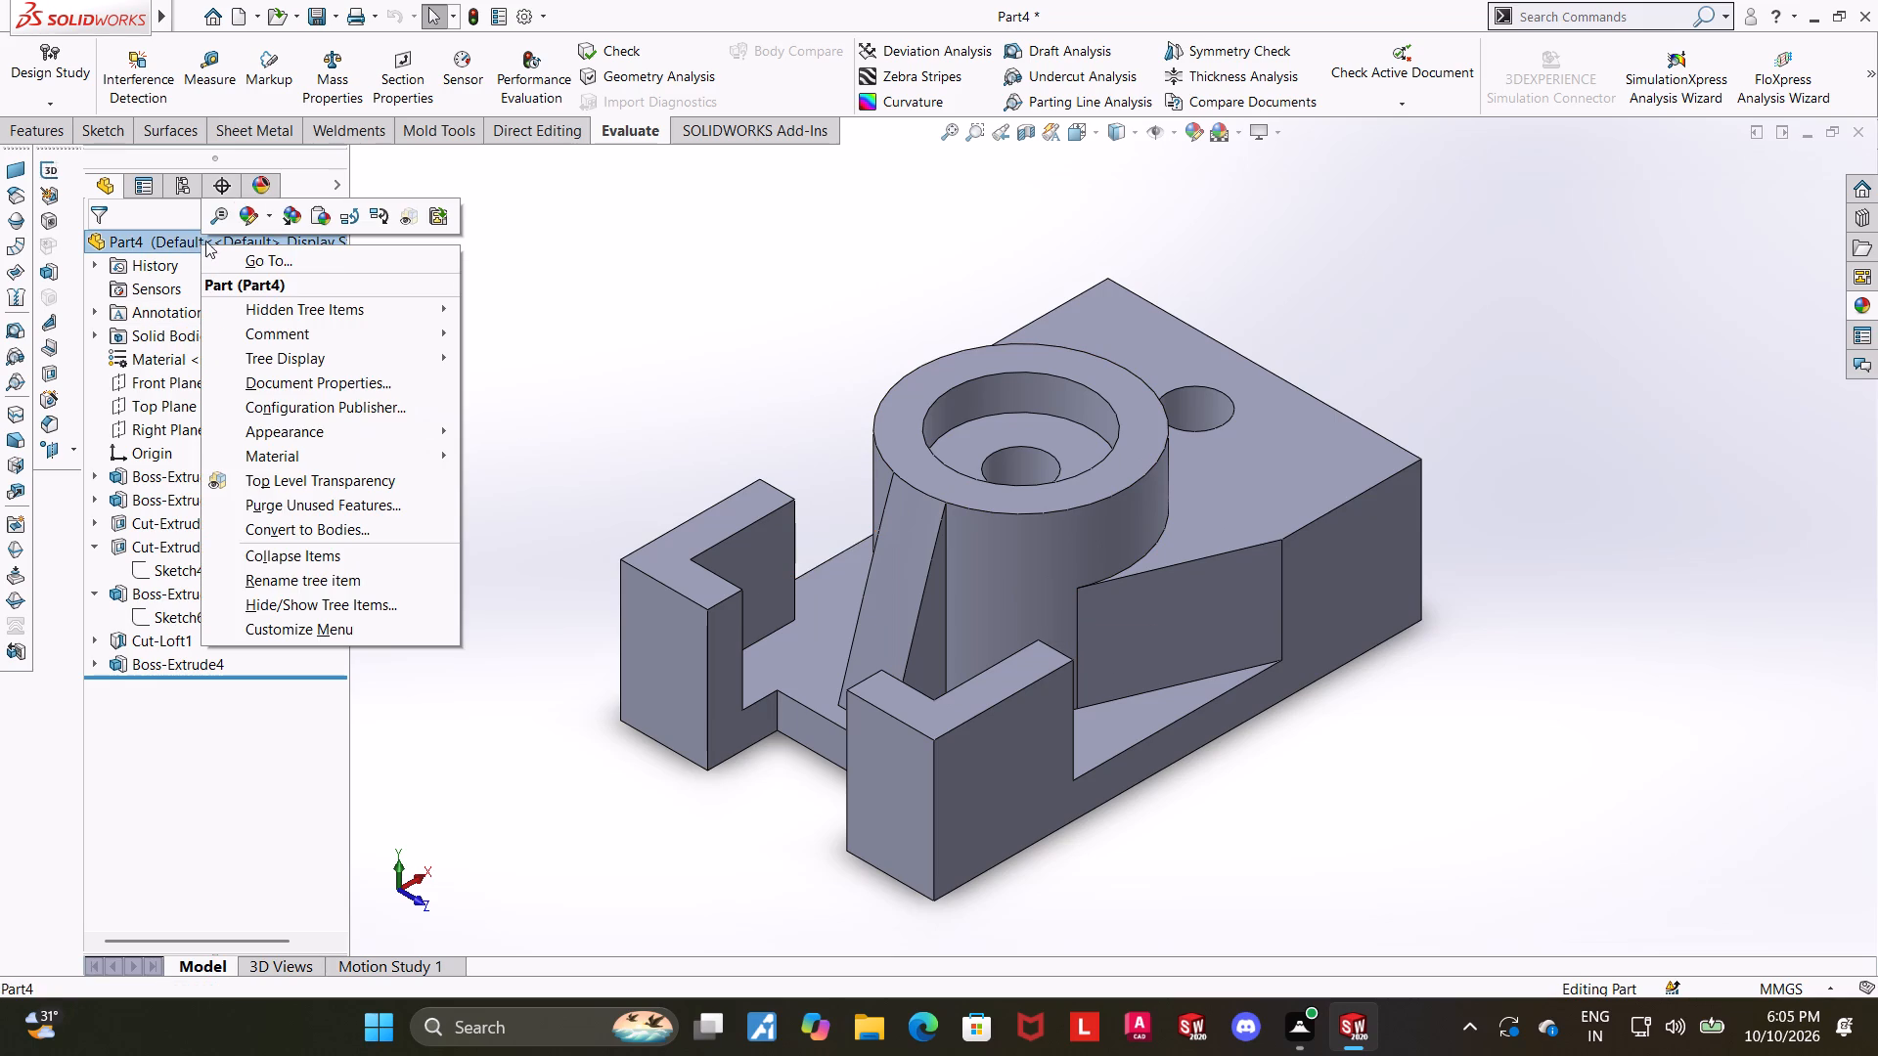
click(250, 210)
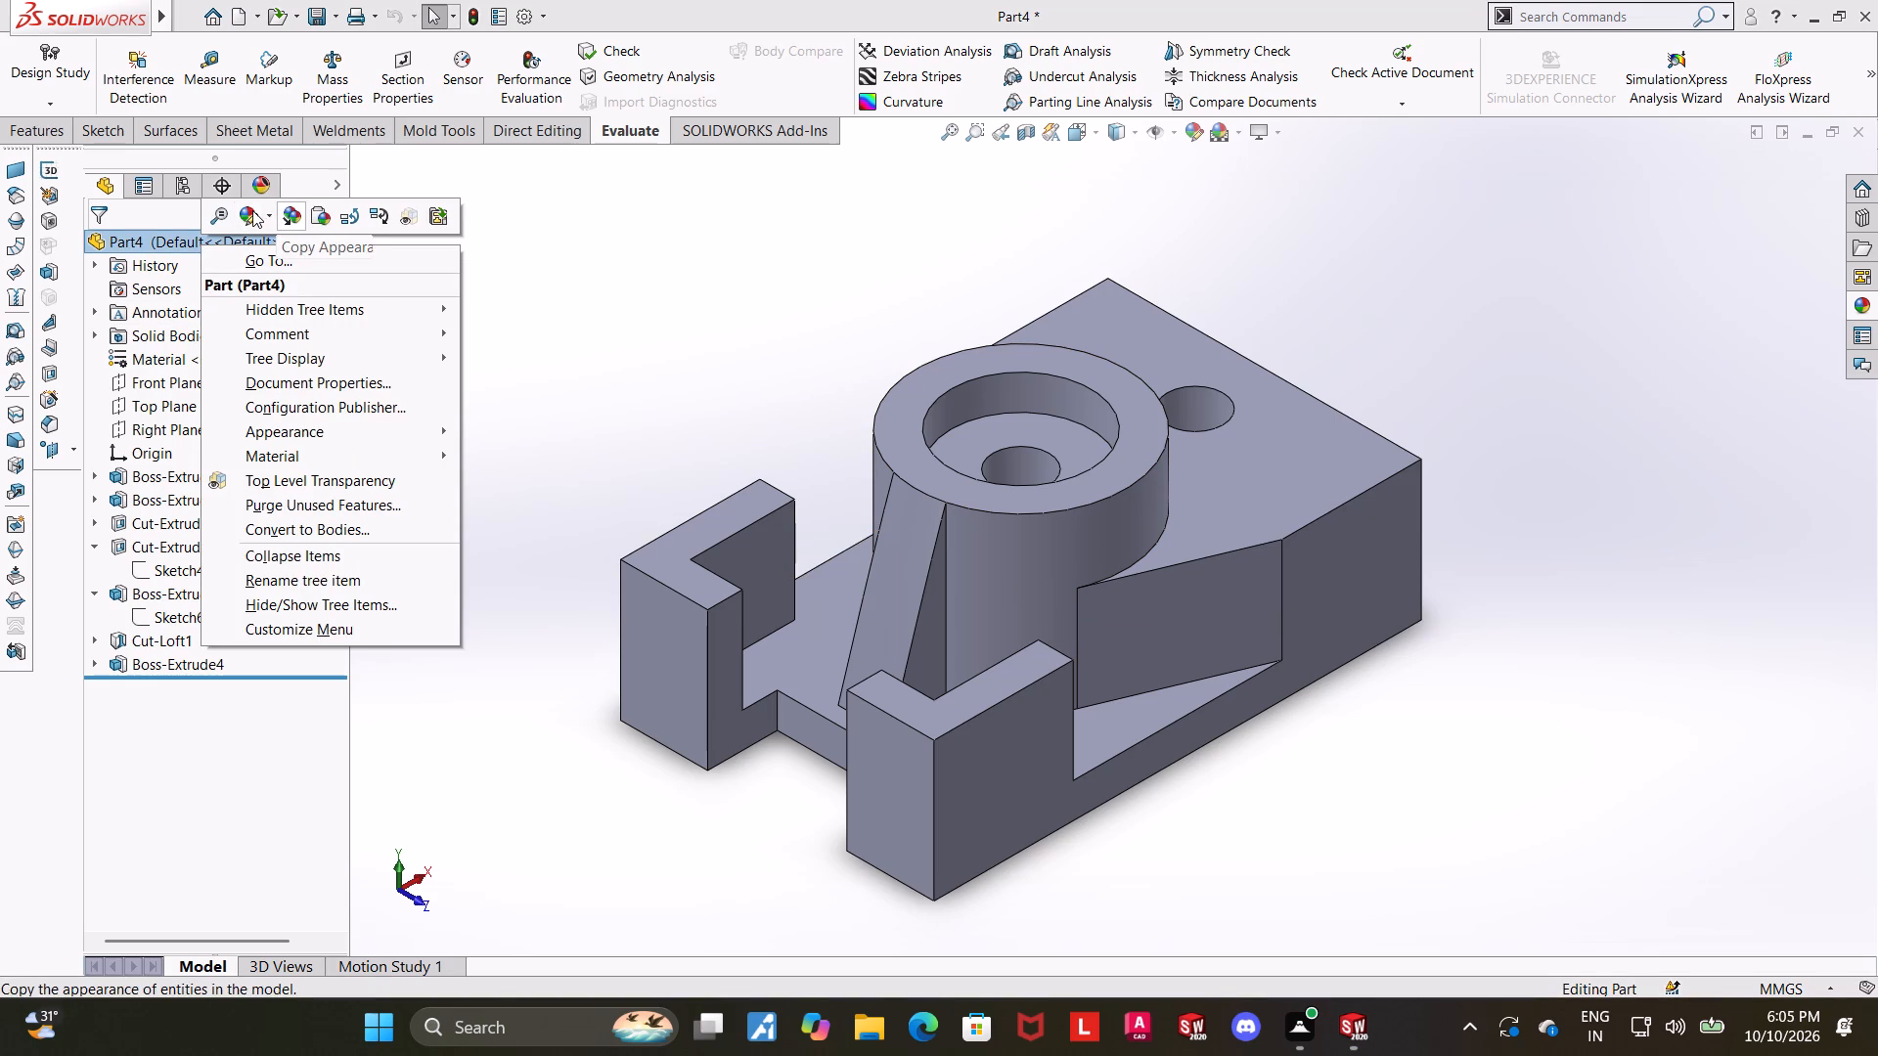
click(252, 210)
click(246, 216)
click(347, 262)
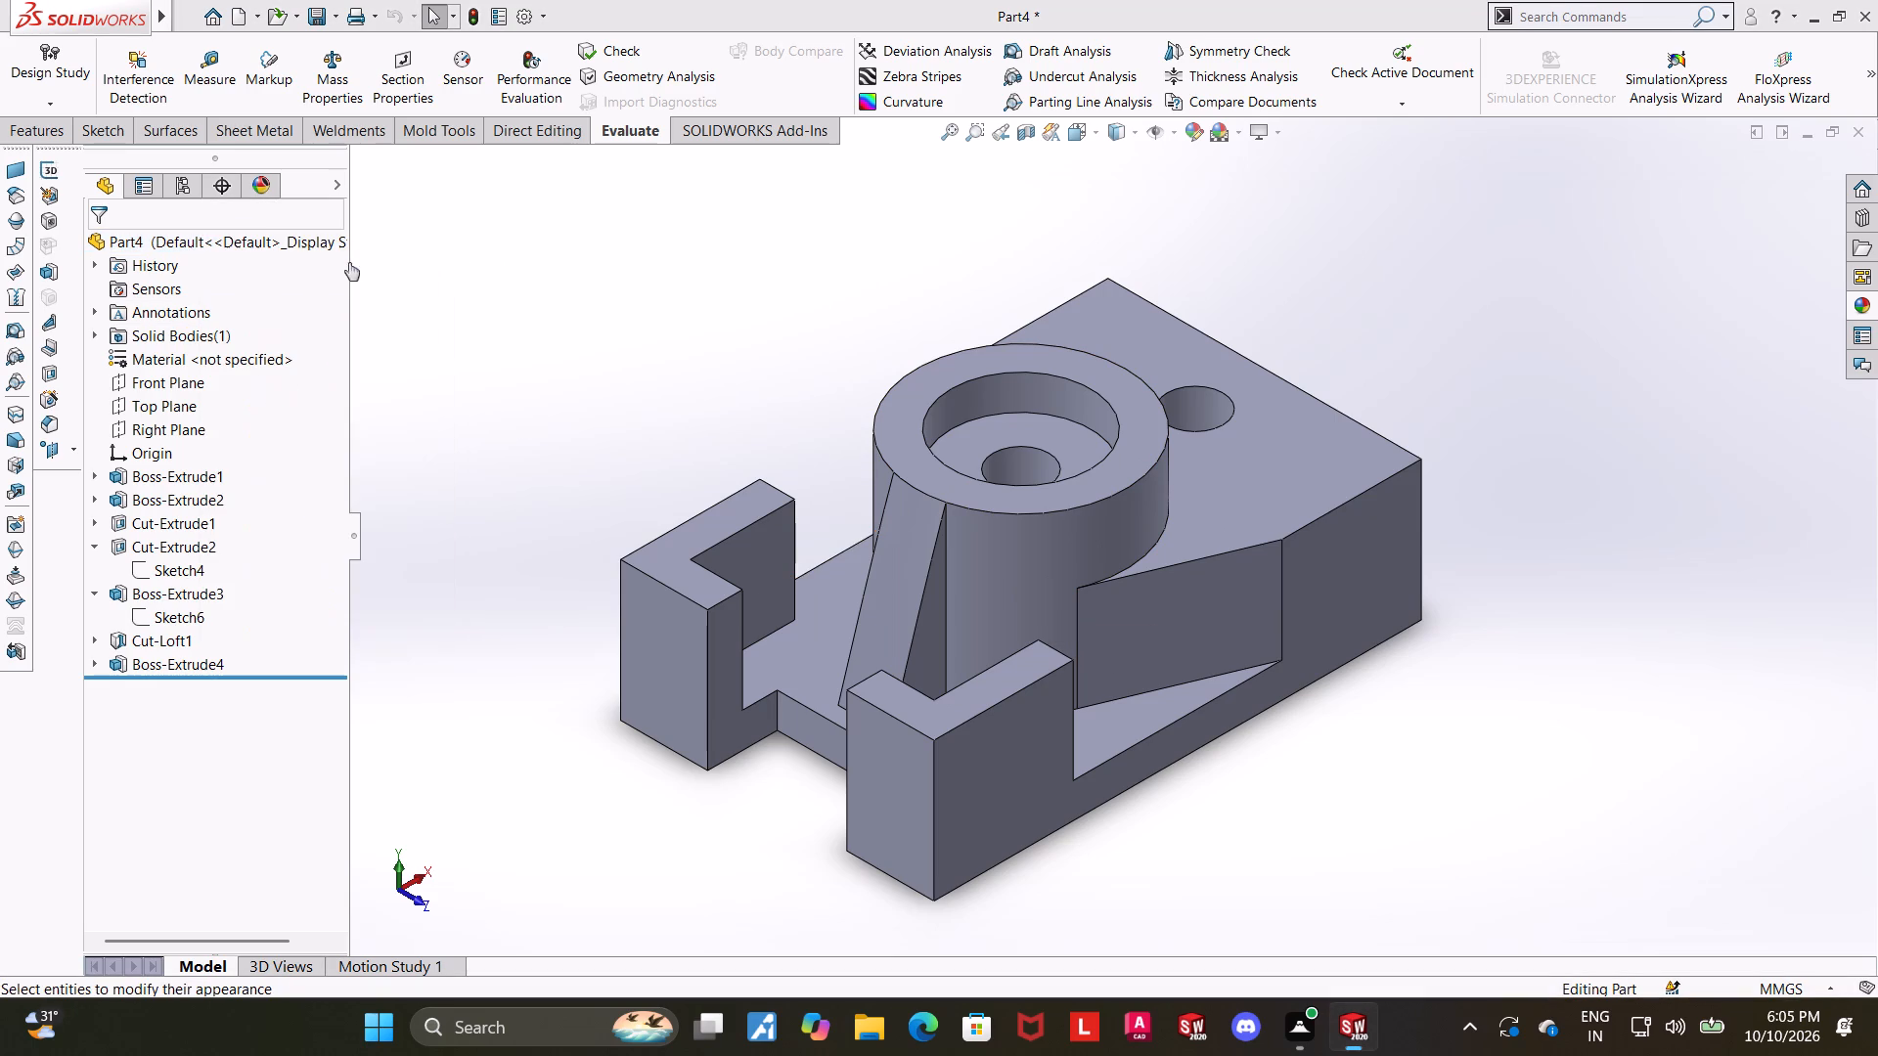
click(258, 701)
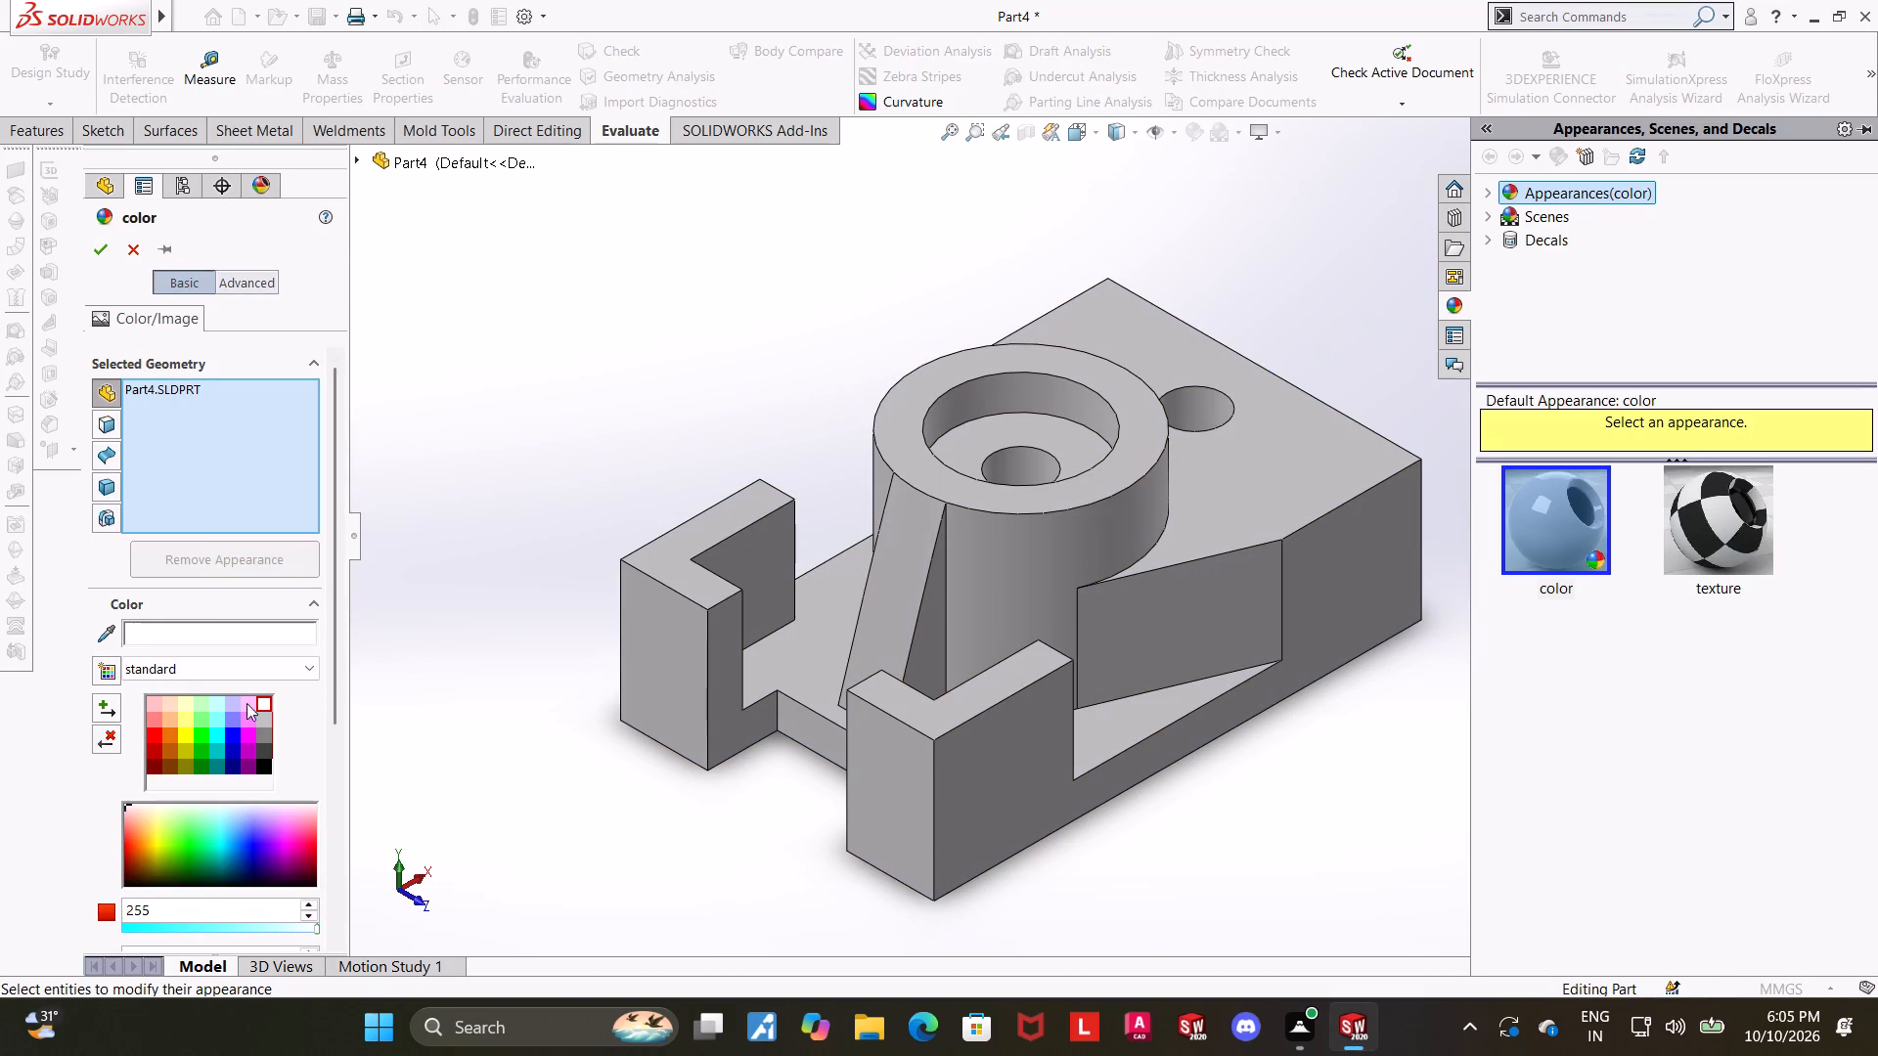
click(102, 255)
click(465, 358)
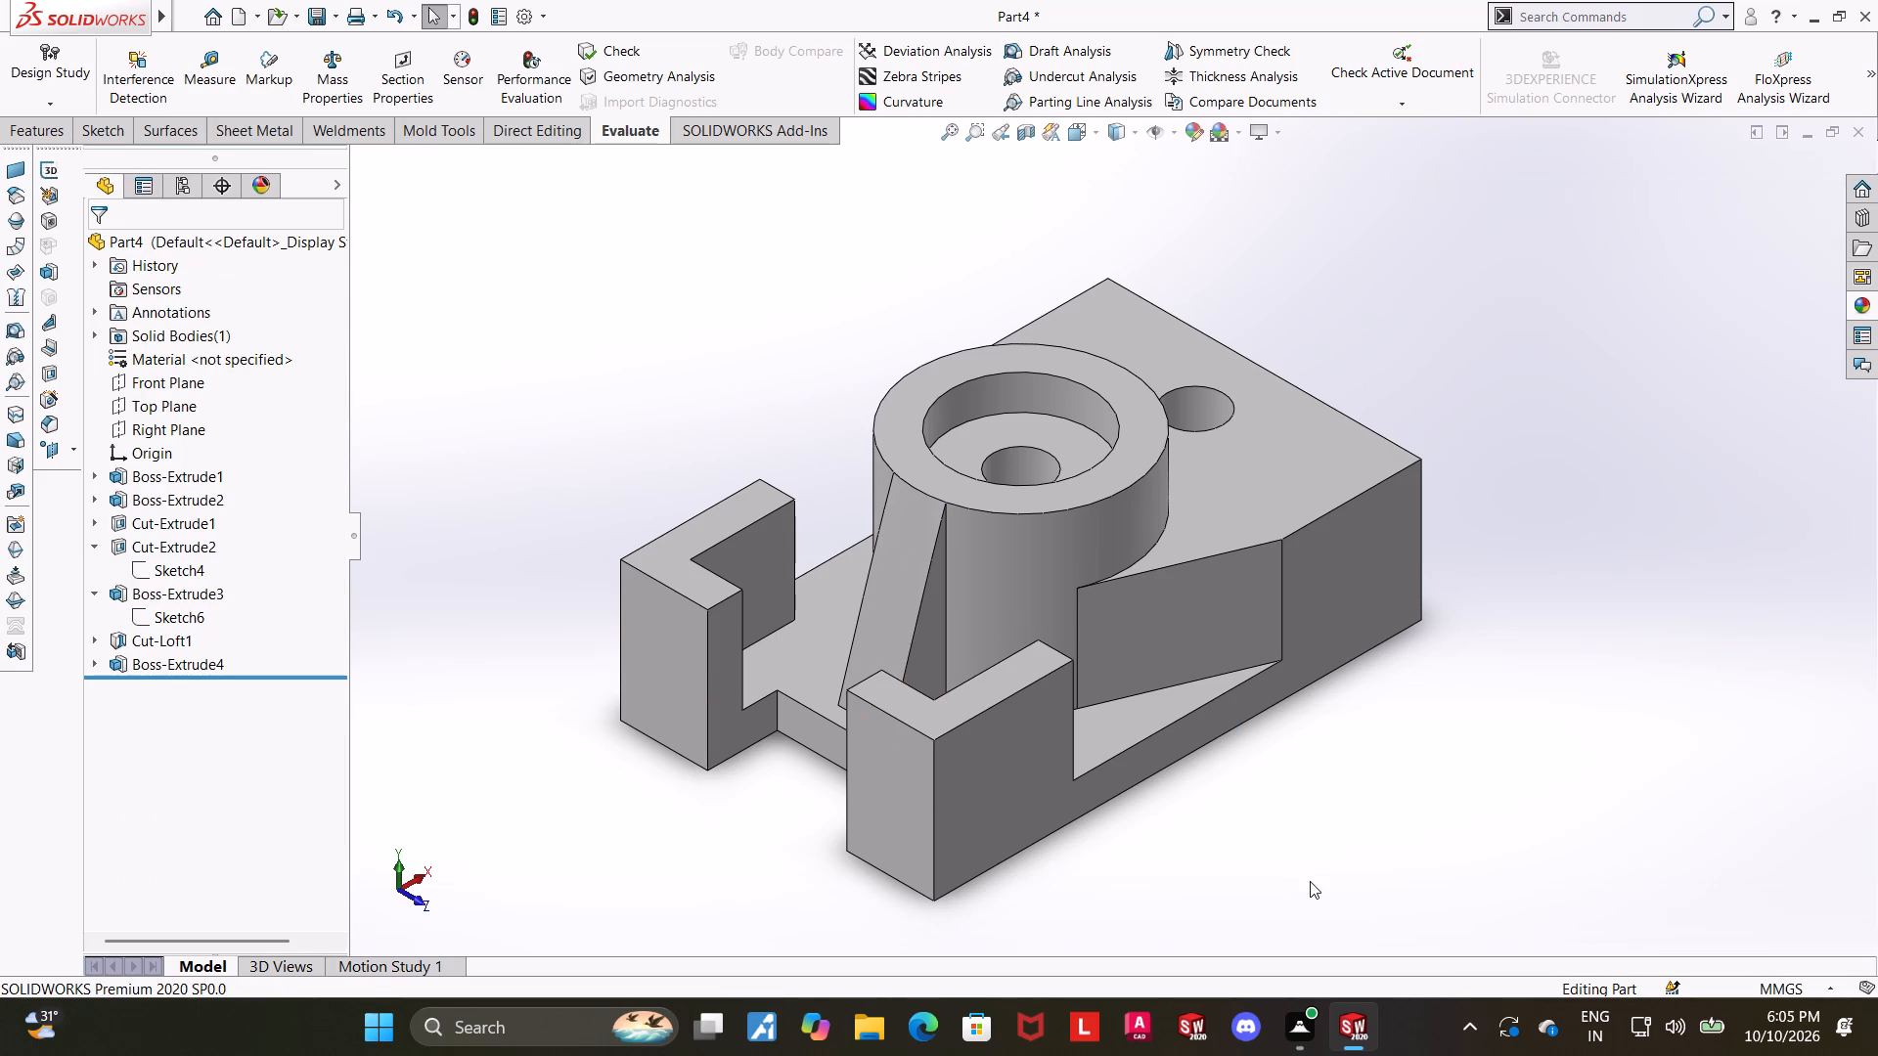
Inspect the recoloured part from several angles, checking the ring boss, sloping support, end notch, side cuts and holes.
scroll(1058, 843, up, 1)
middle_drag(1052, 820, 1088, 765)
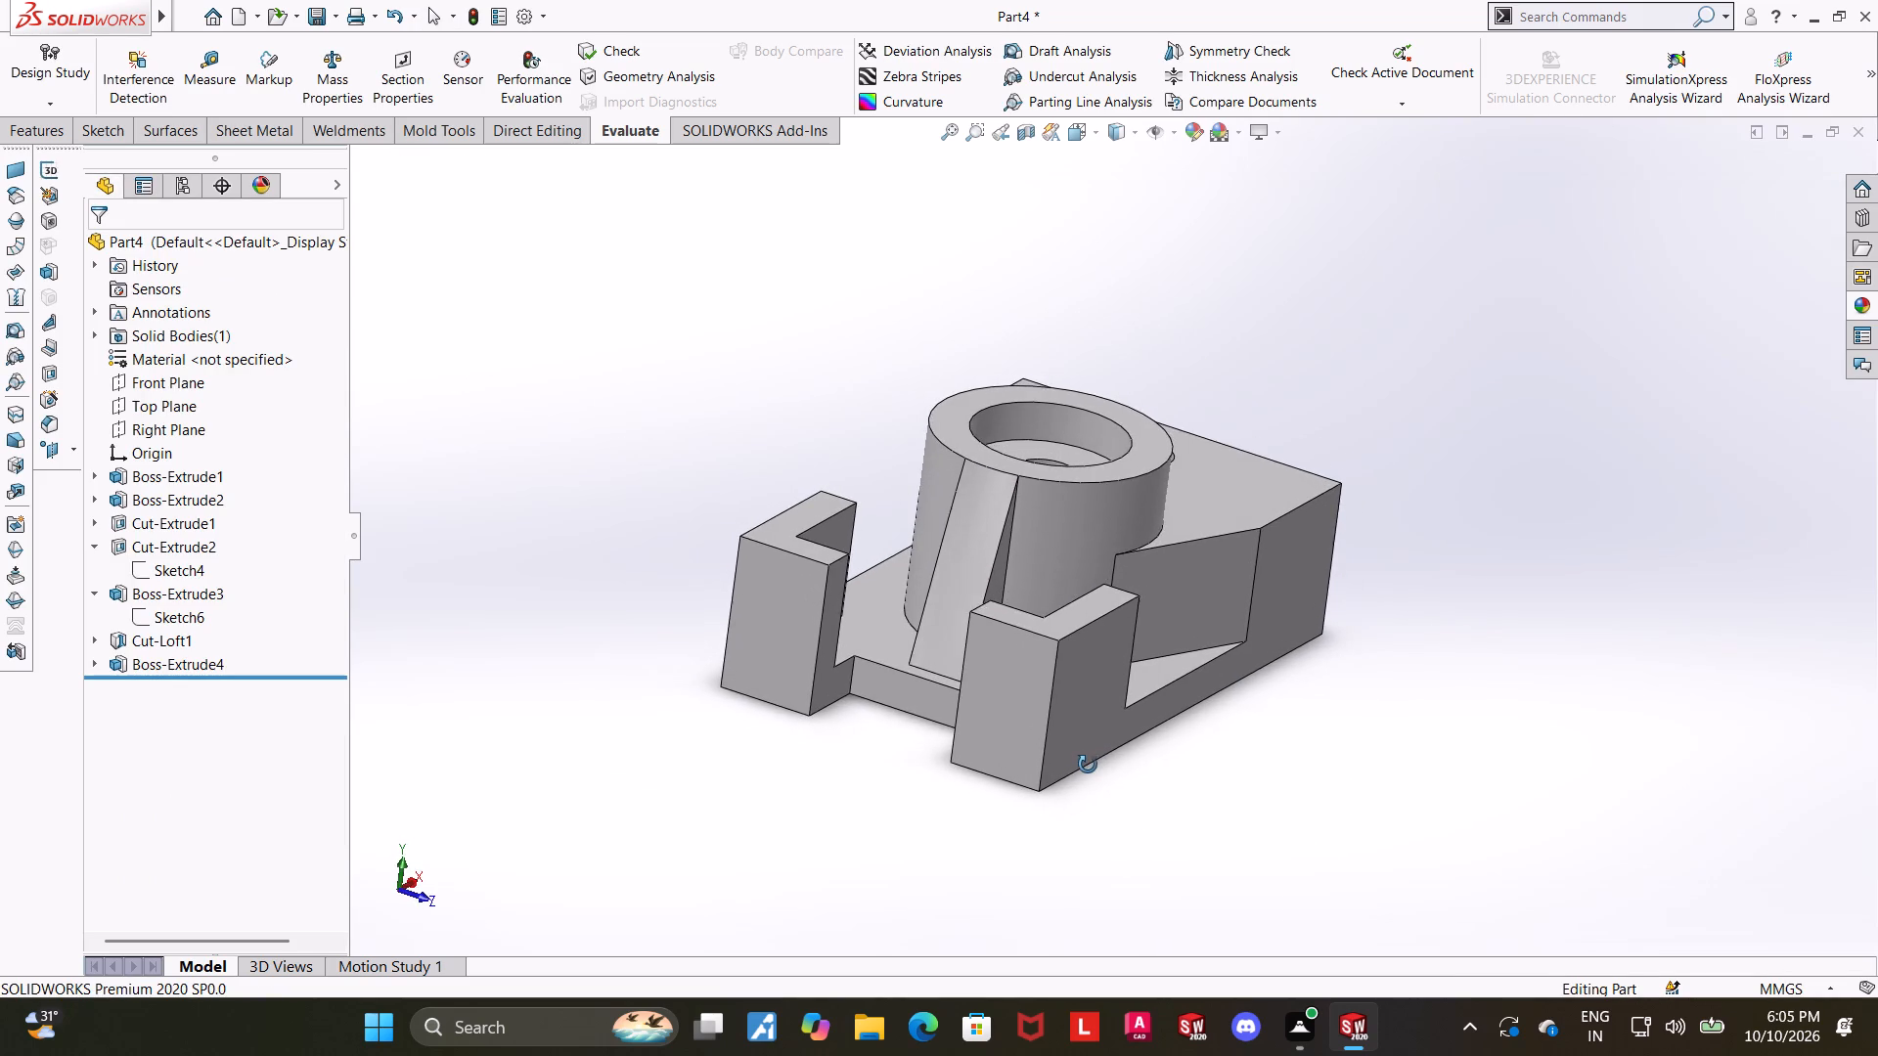
middle_drag(1088, 765, 1076, 740)
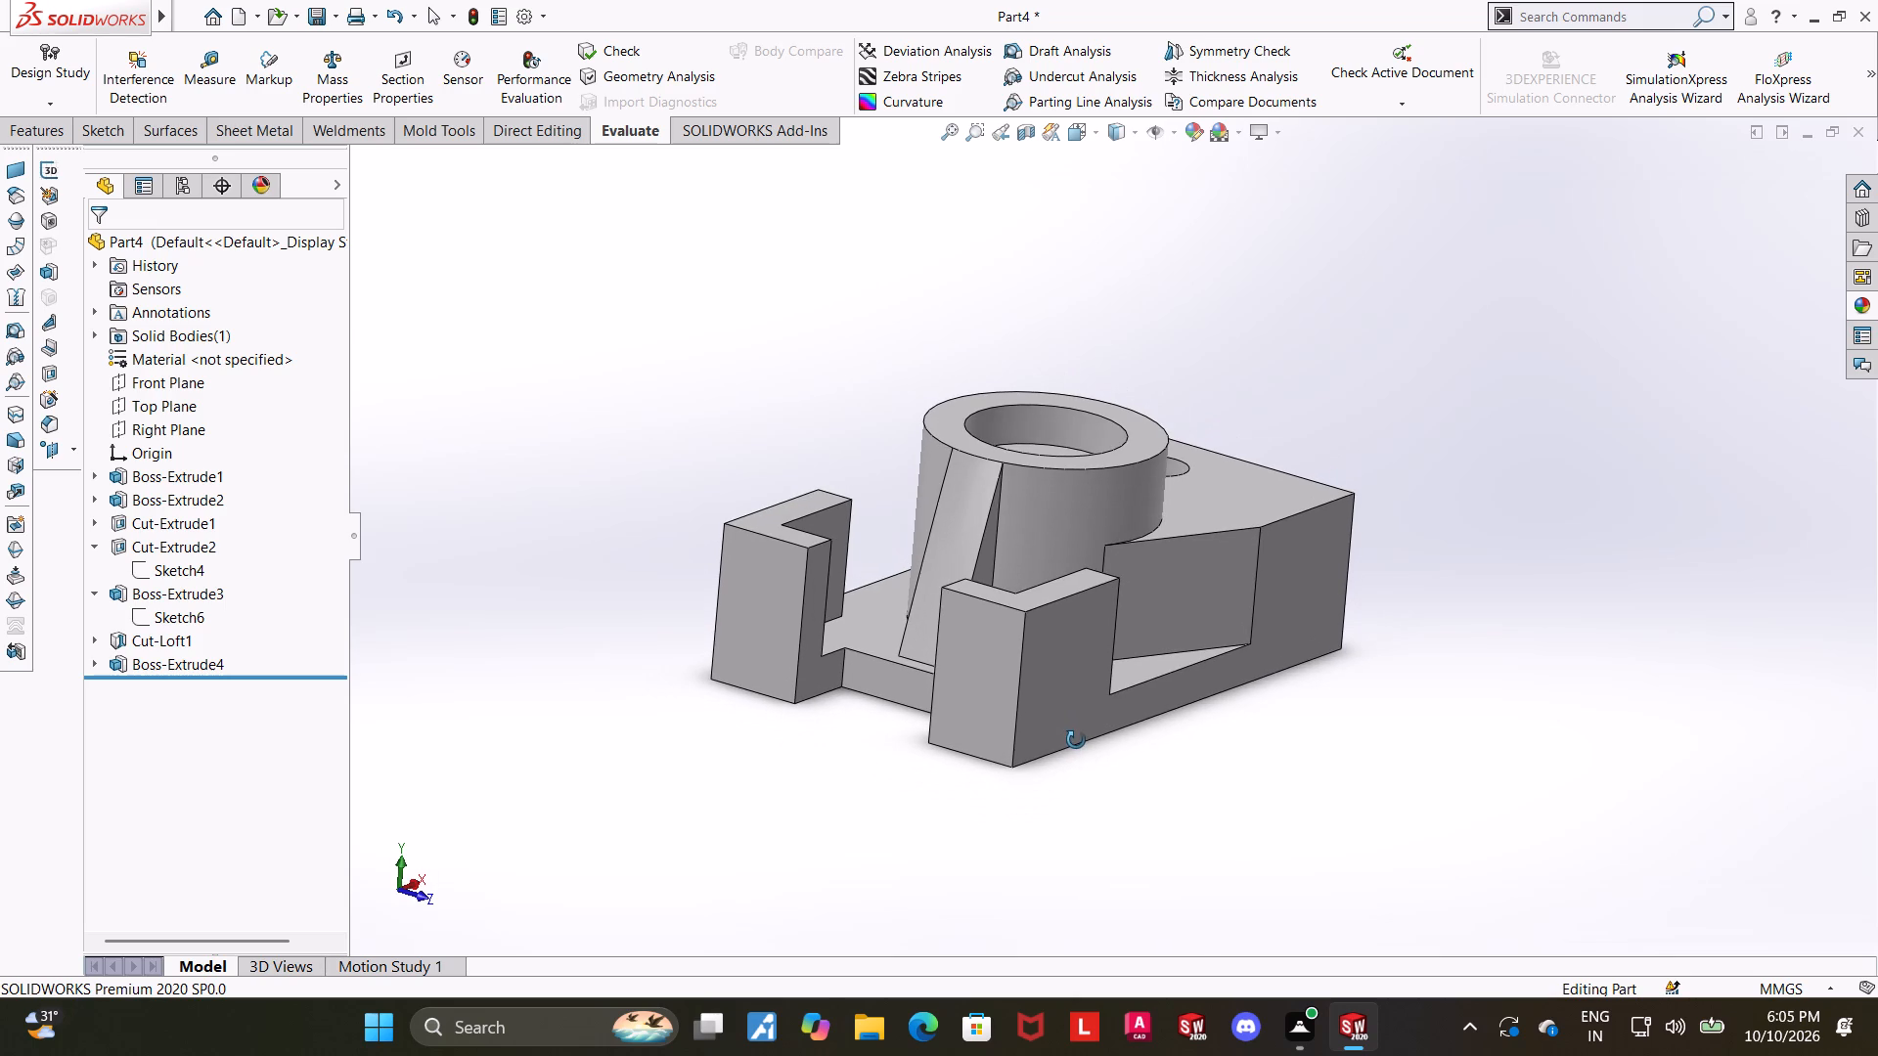
middle_drag(1076, 740, 1076, 739)
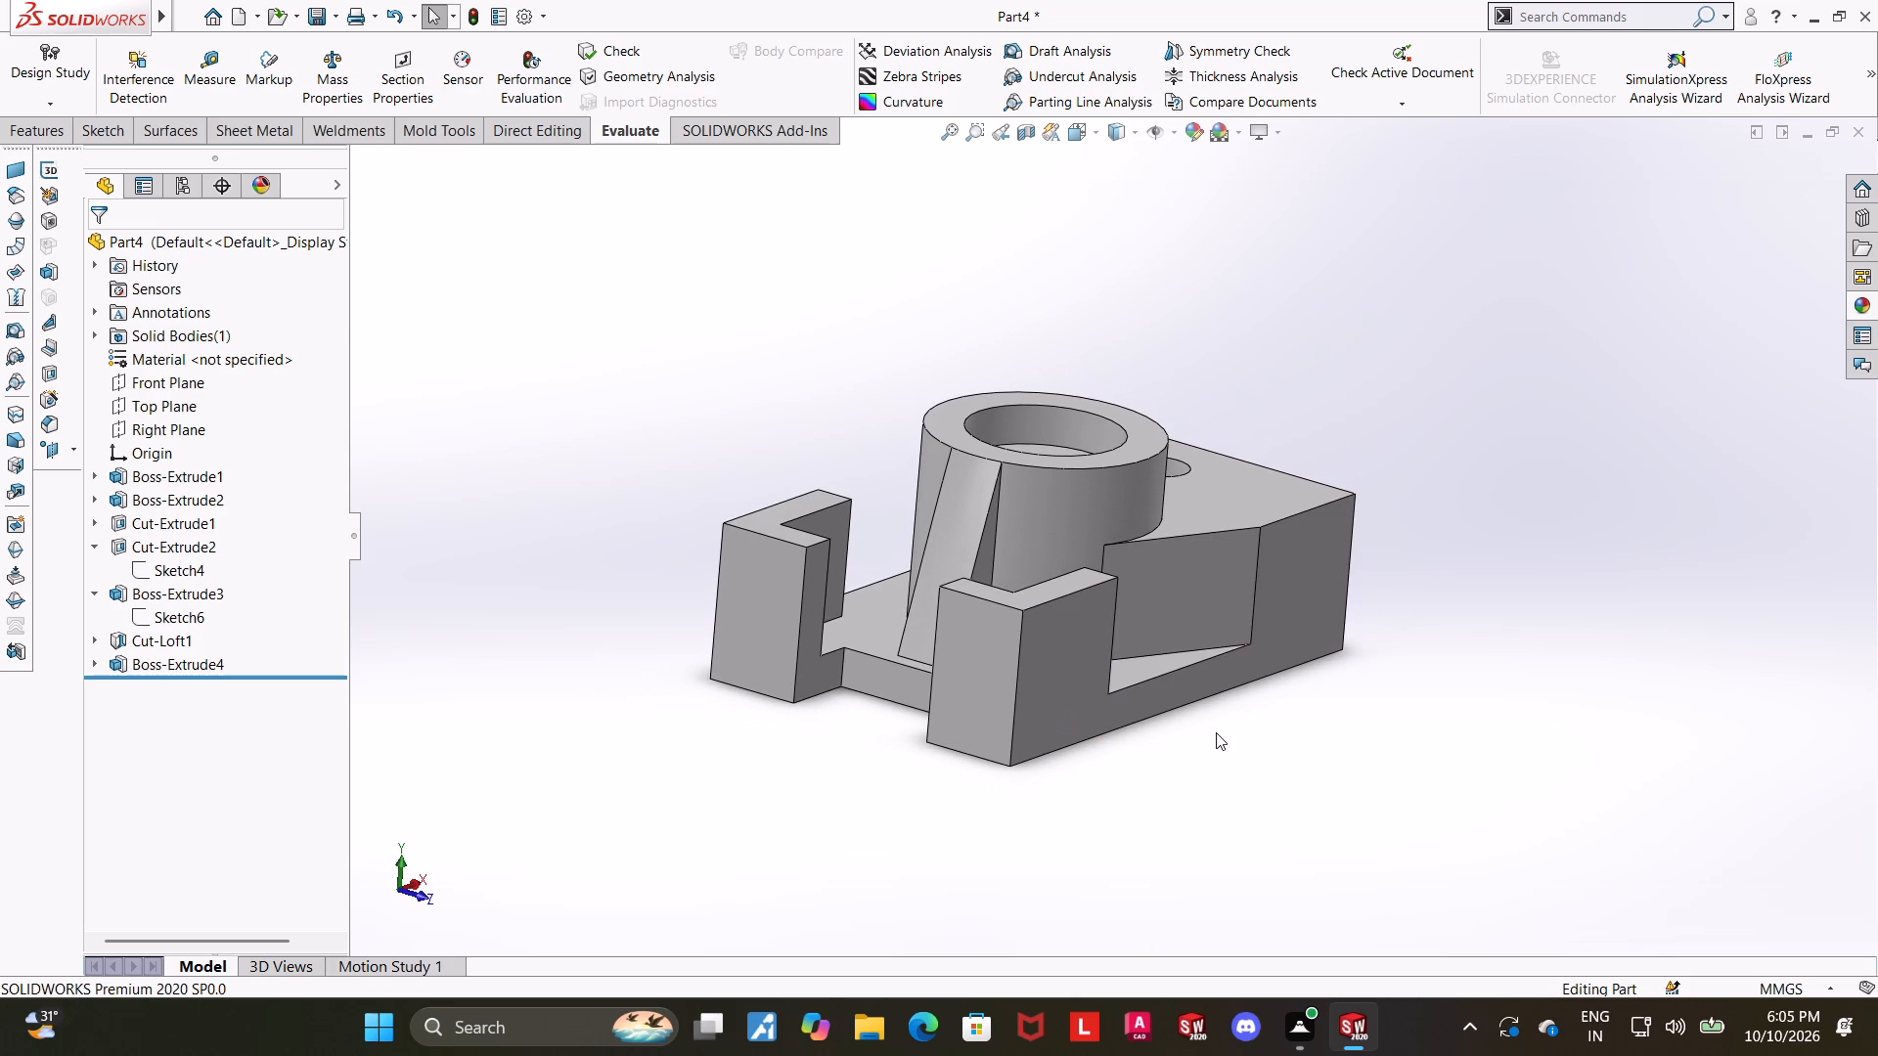
scroll(1160, 581, down, 1)
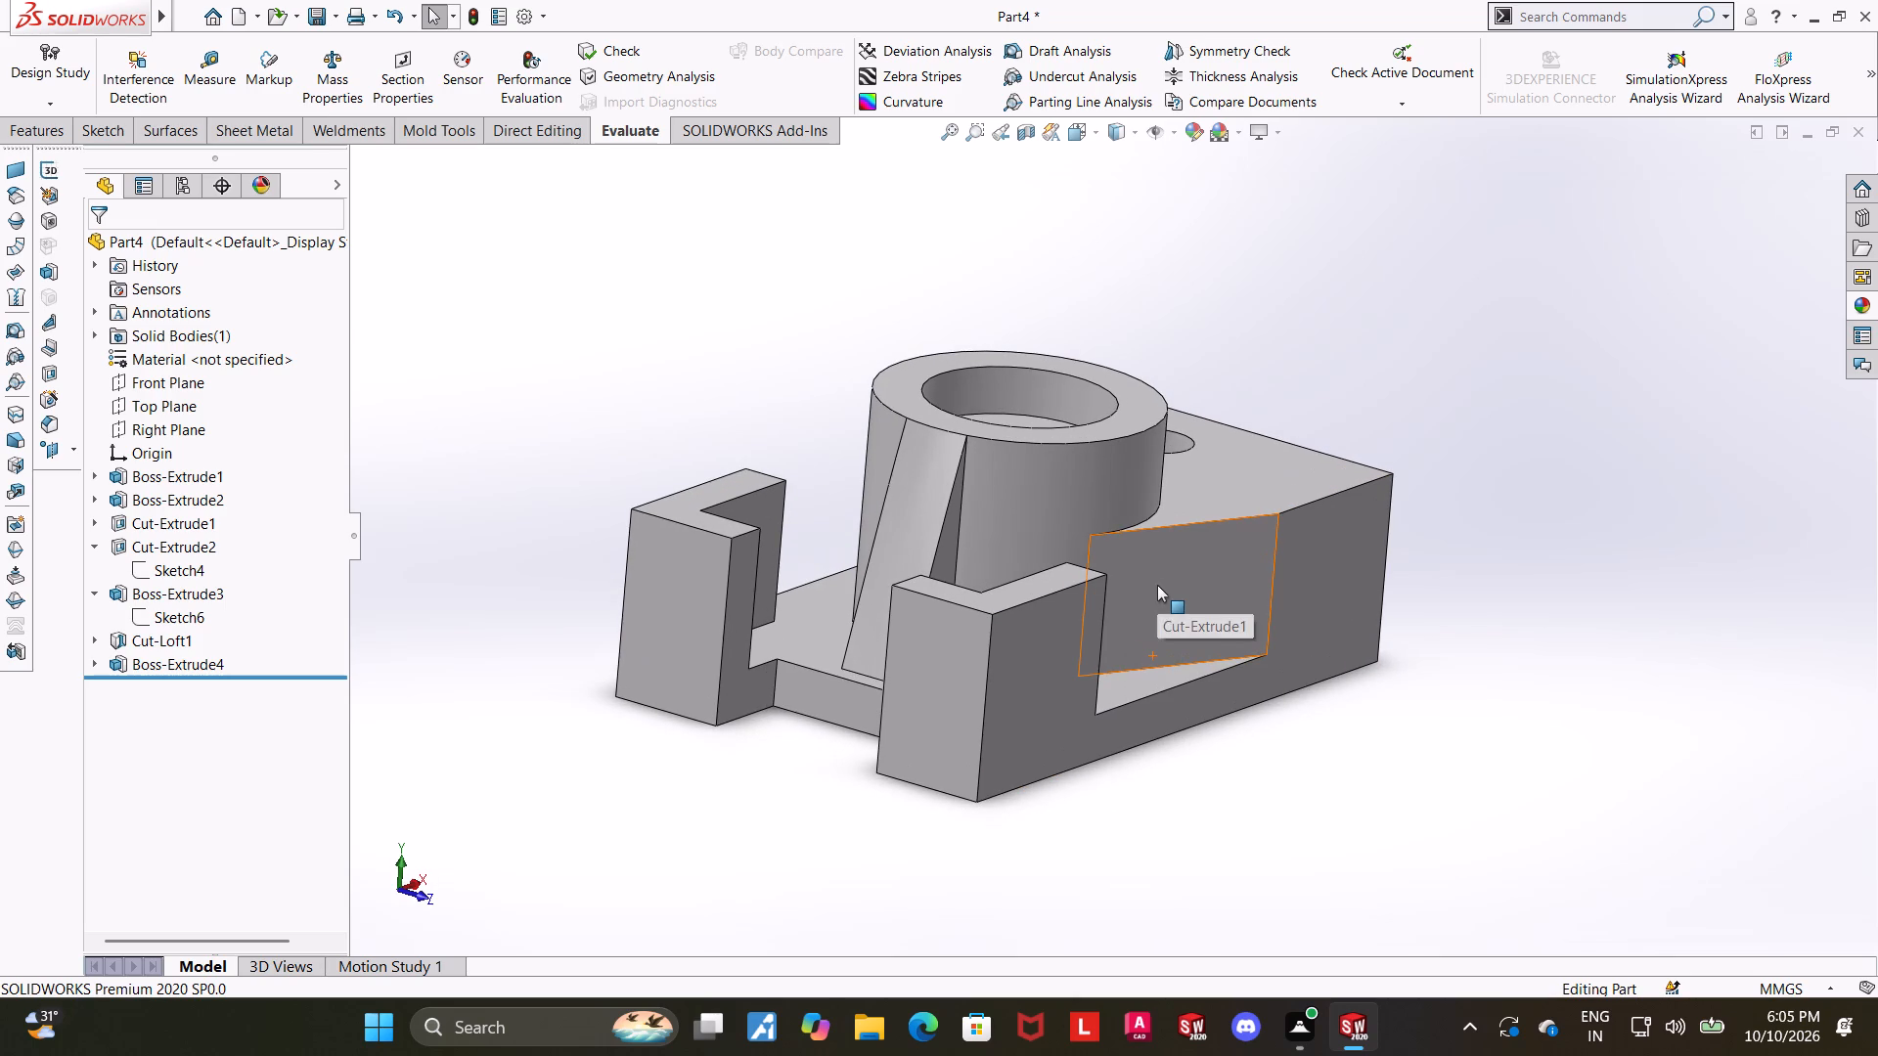
middle_drag(1159, 613, 1172, 691)
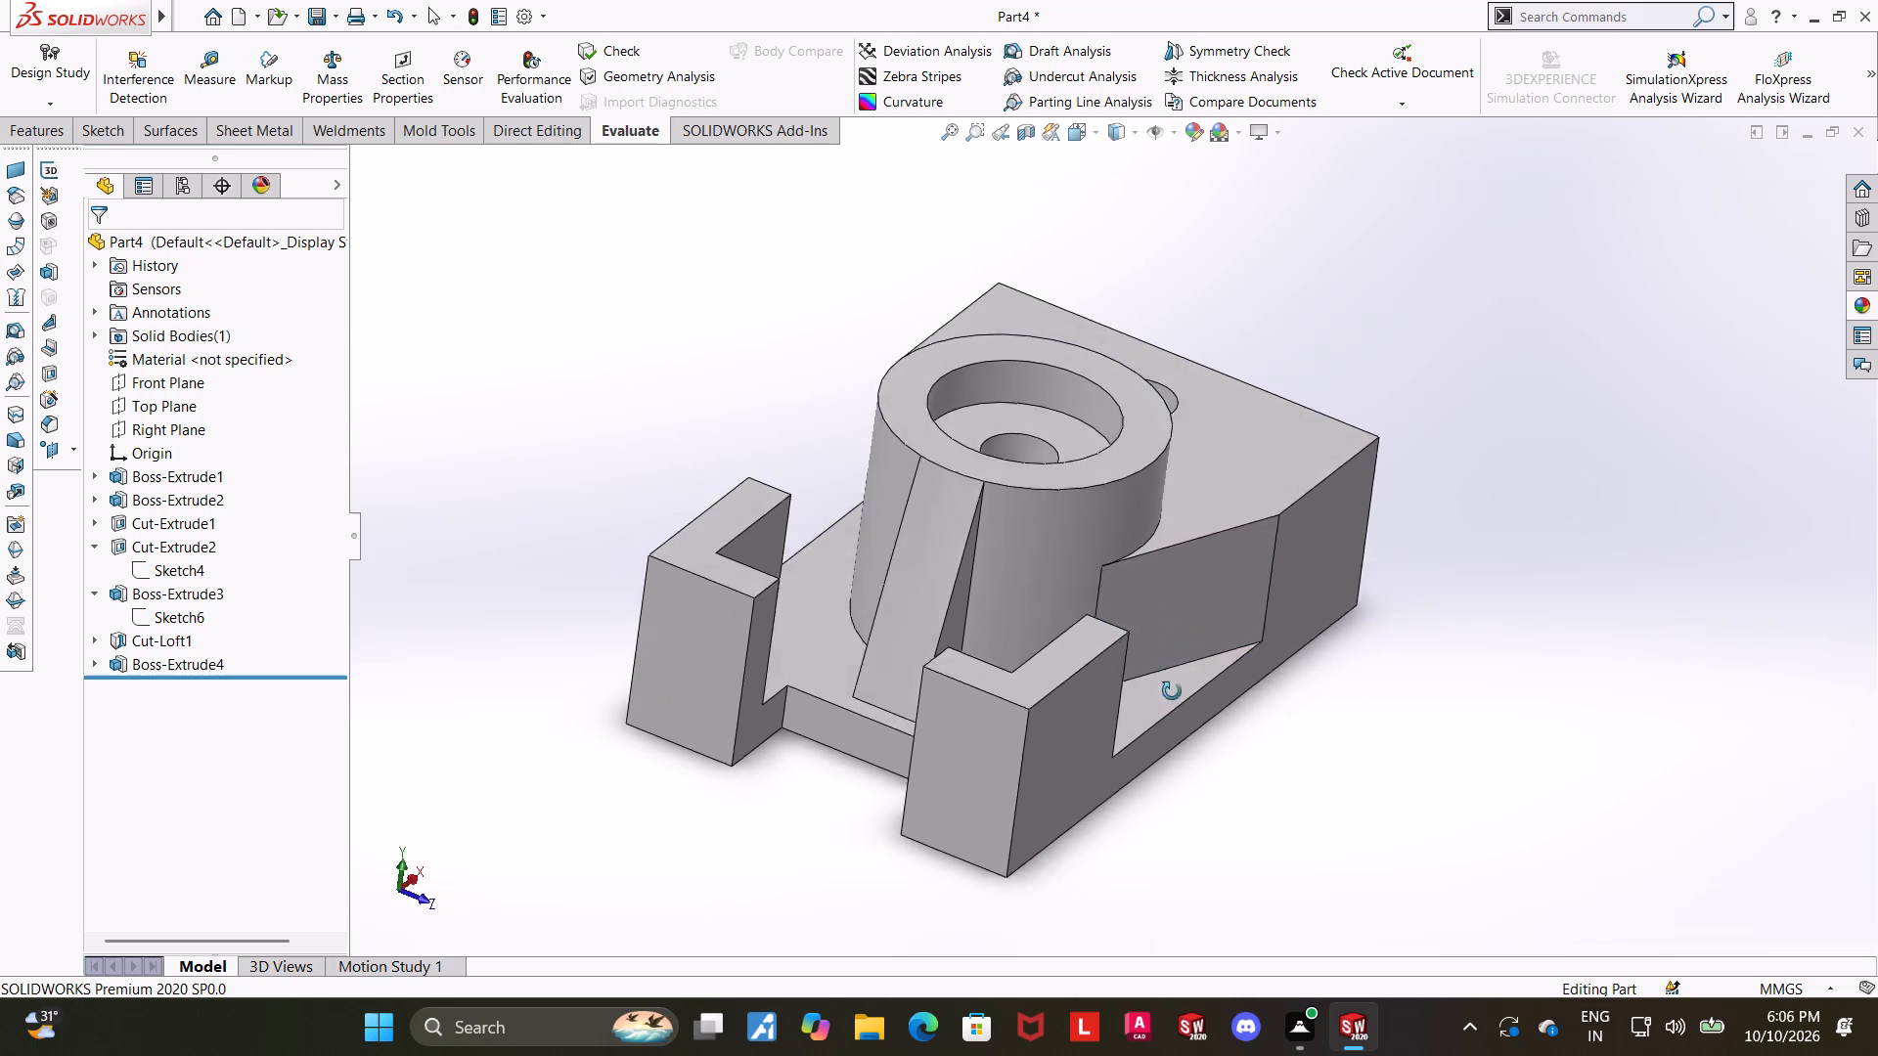
middle_drag(1172, 691, 1164, 777)
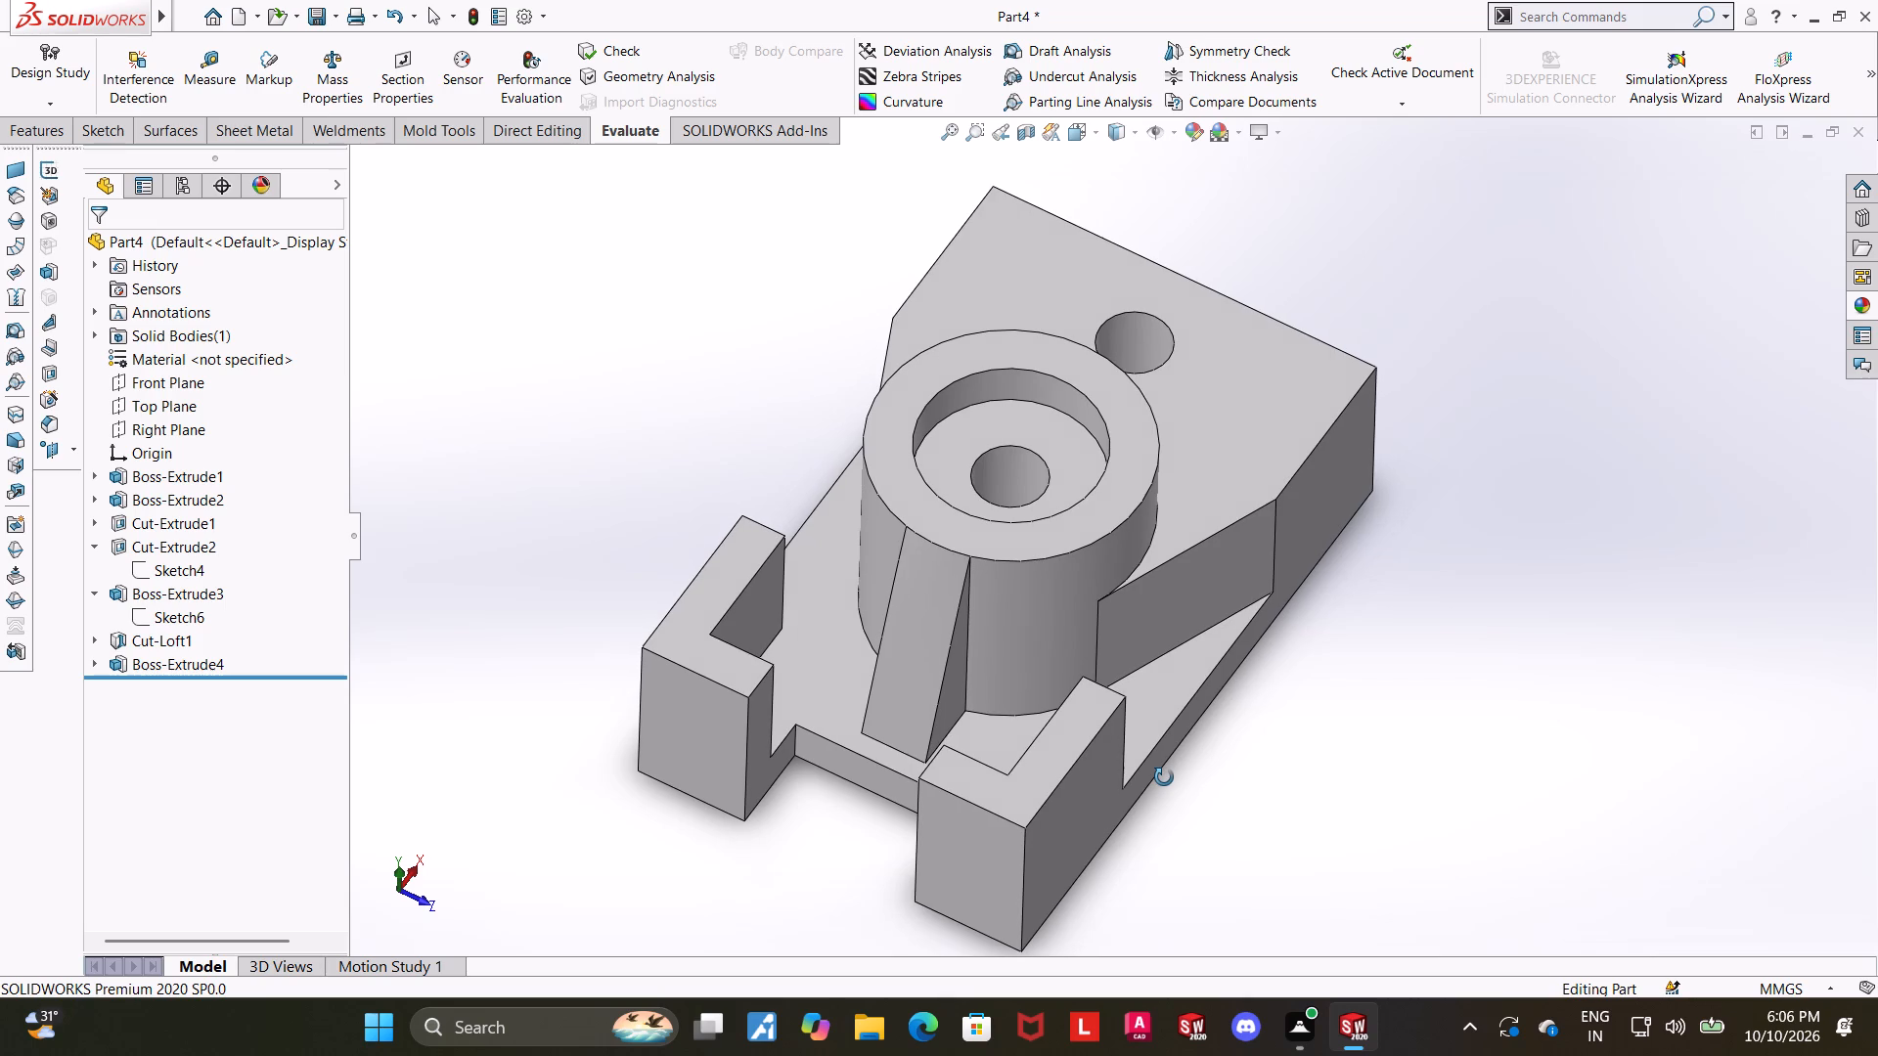
middle_drag(1164, 777, 1169, 777)
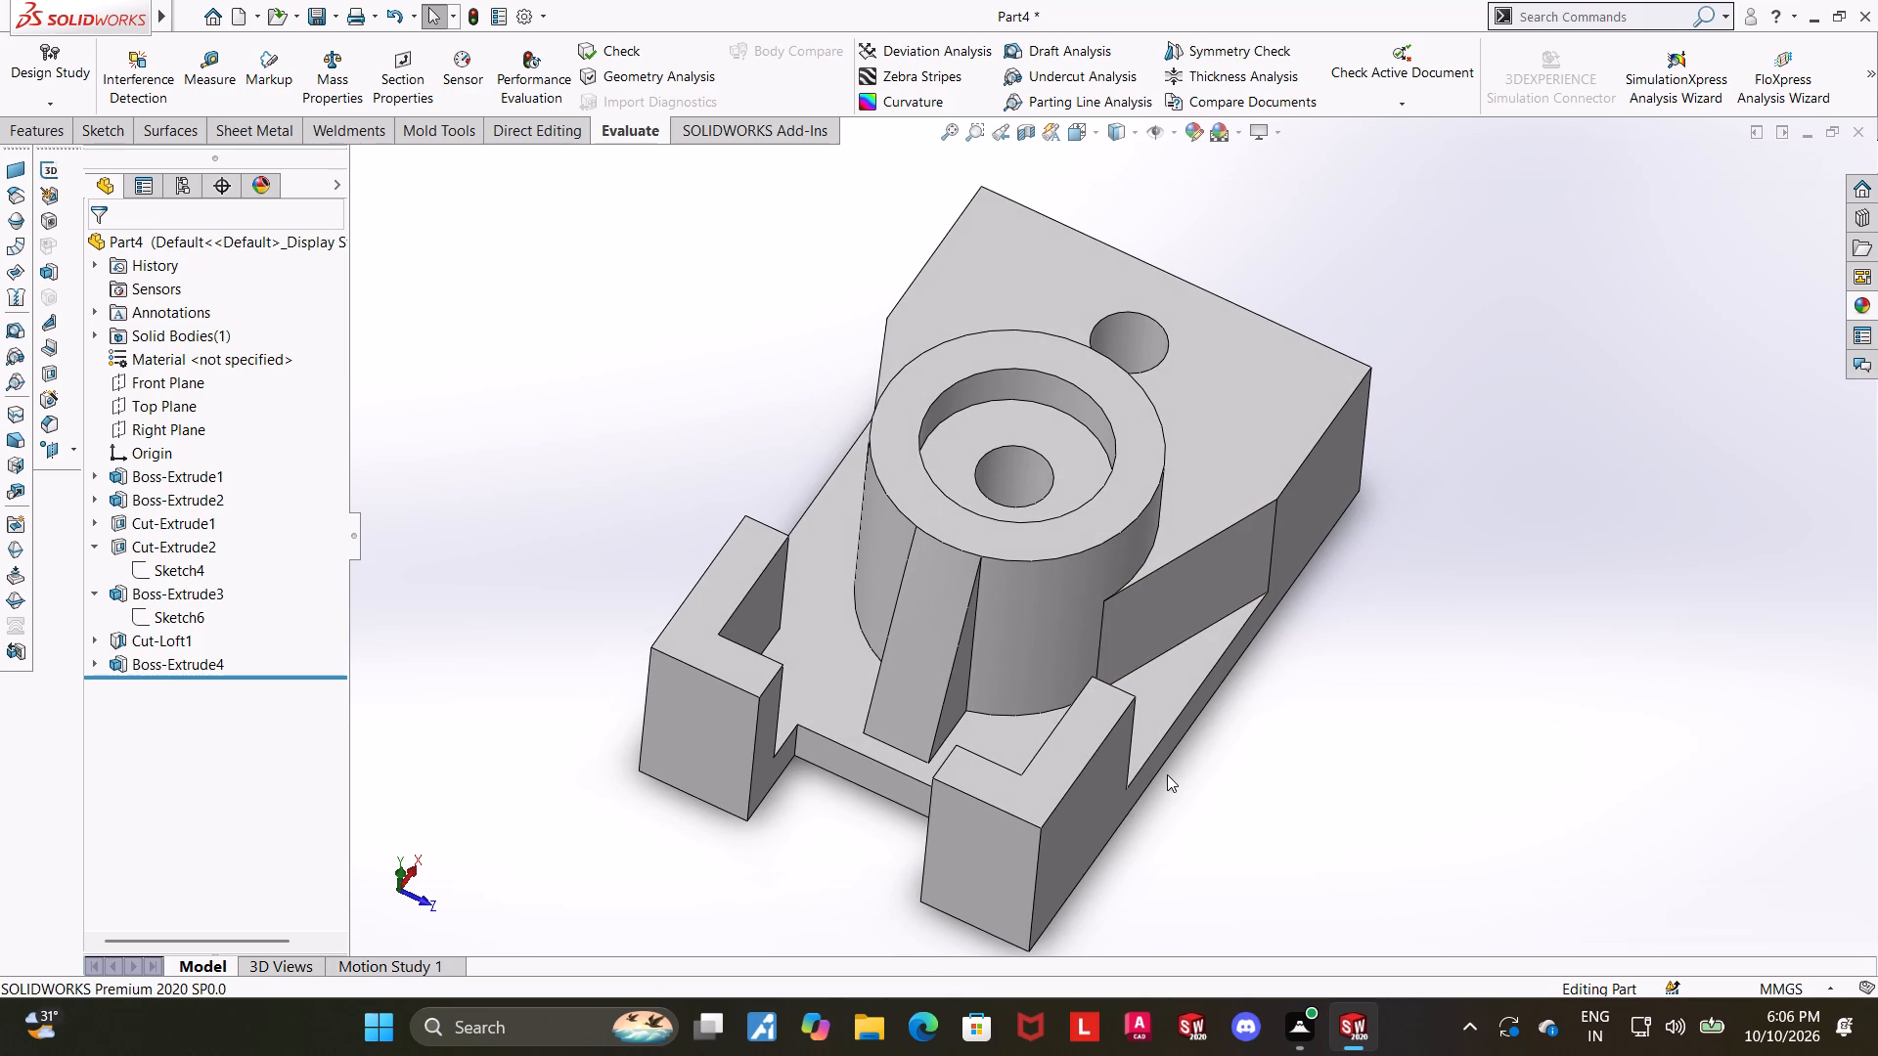
middle_drag(1165, 766, 1187, 680)
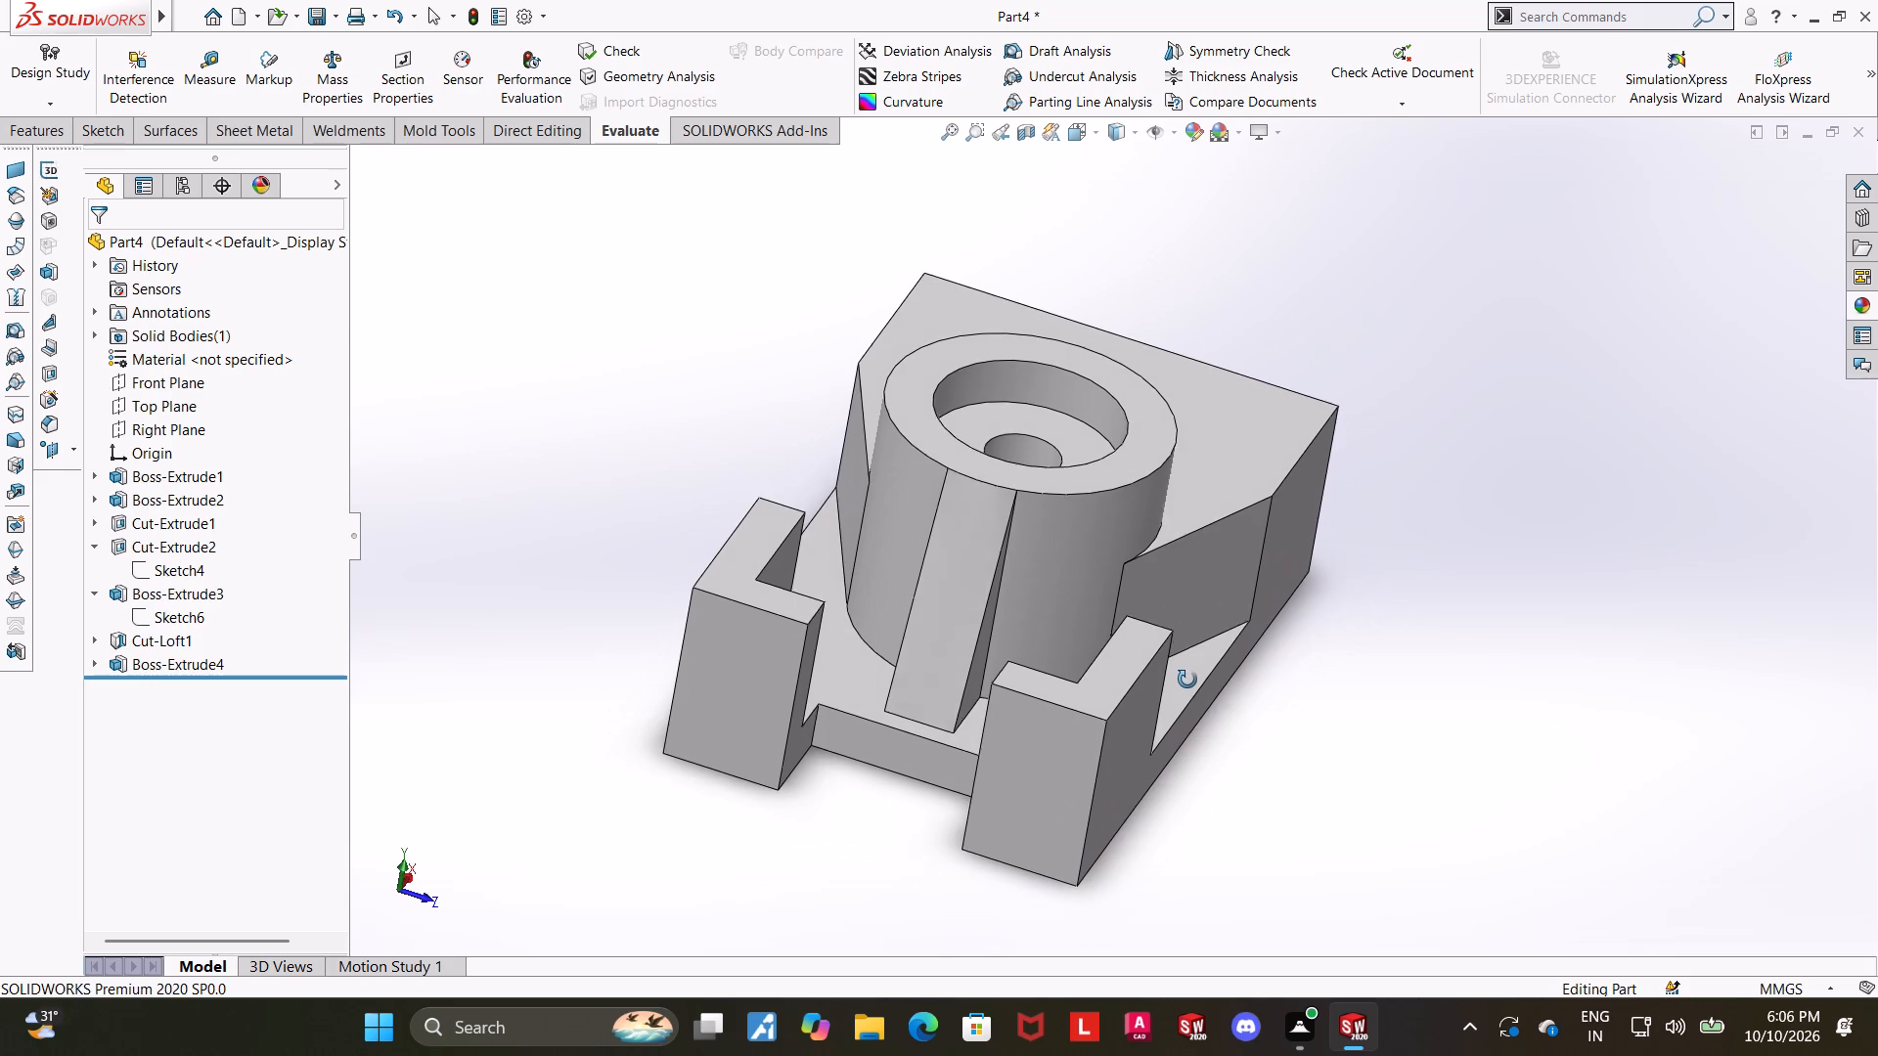
middle_drag(1187, 680, 1185, 688)
scroll(1187, 701, down, 1)
scroll(1185, 708, up, 1)
middle_drag(1181, 706, 1159, 685)
scroll(1163, 683, up, 2)
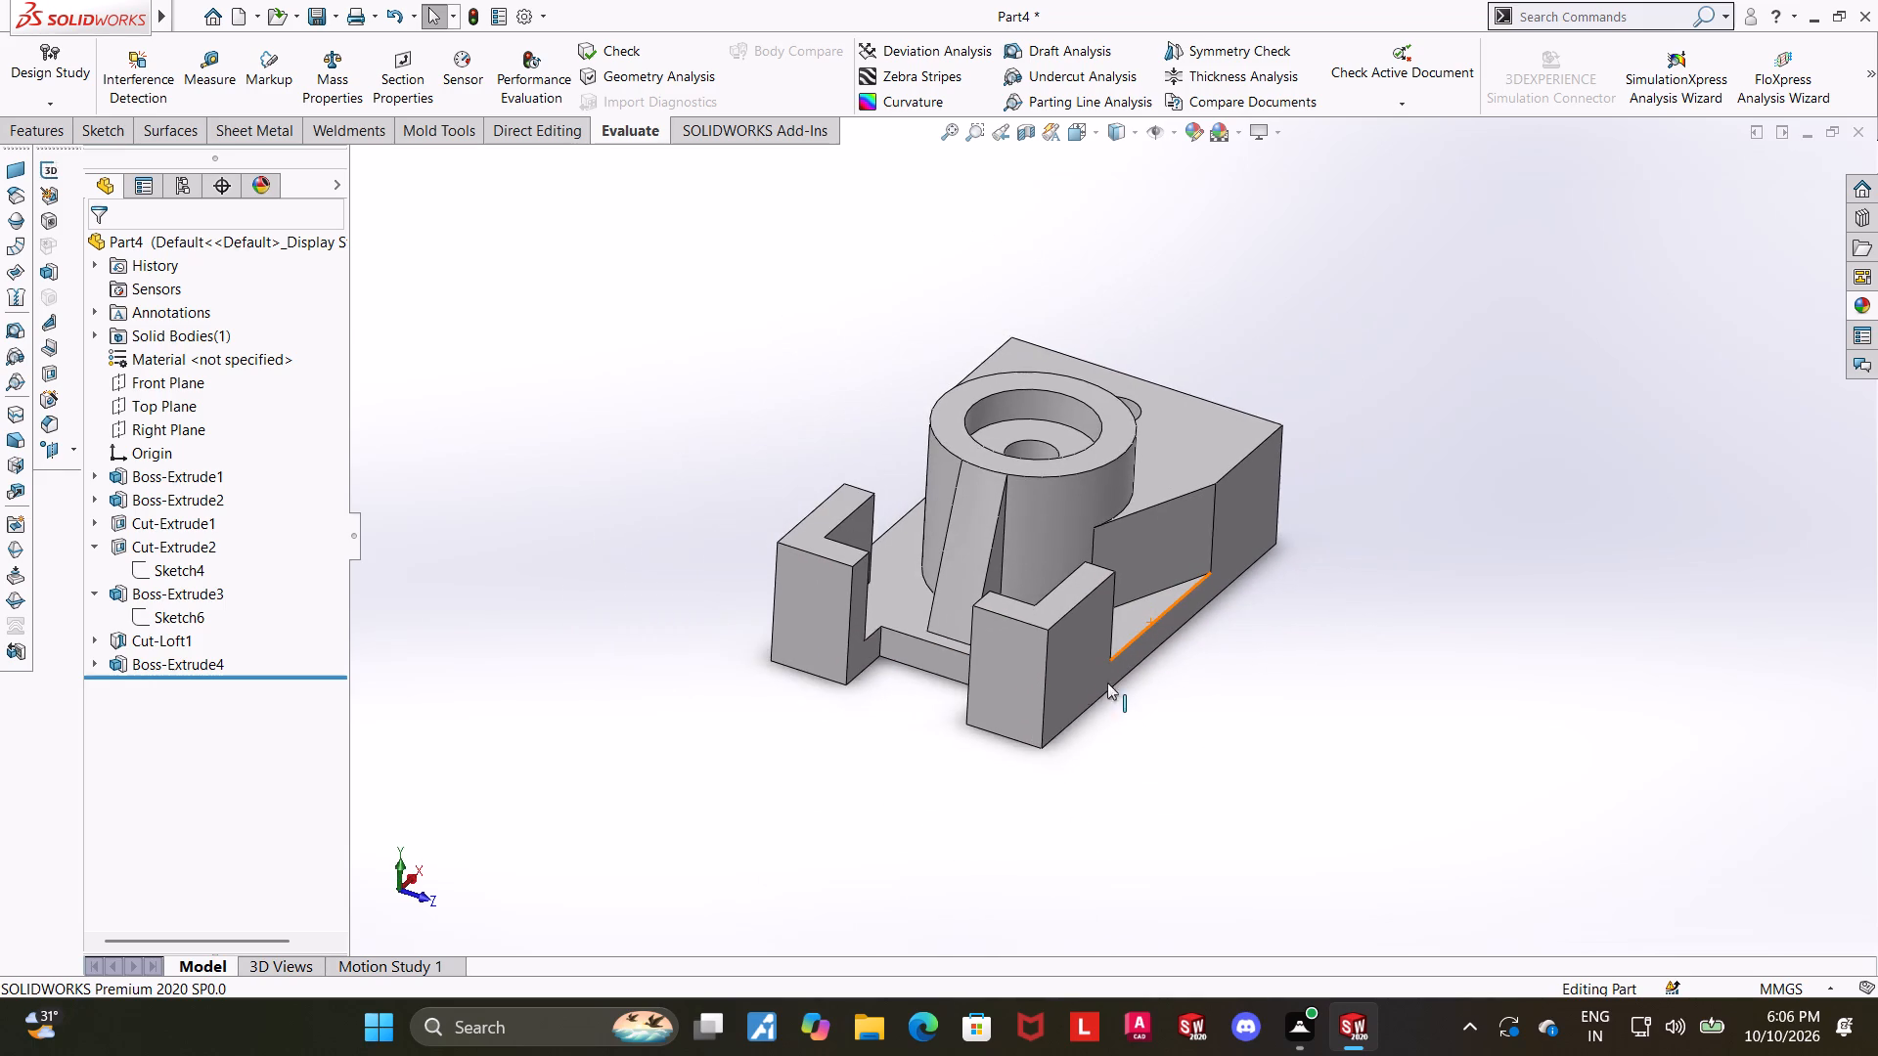
scroll(1071, 675, down, 2)
scroll(1240, 700, up, 1)
middle_drag(1210, 656, 1166, 673)
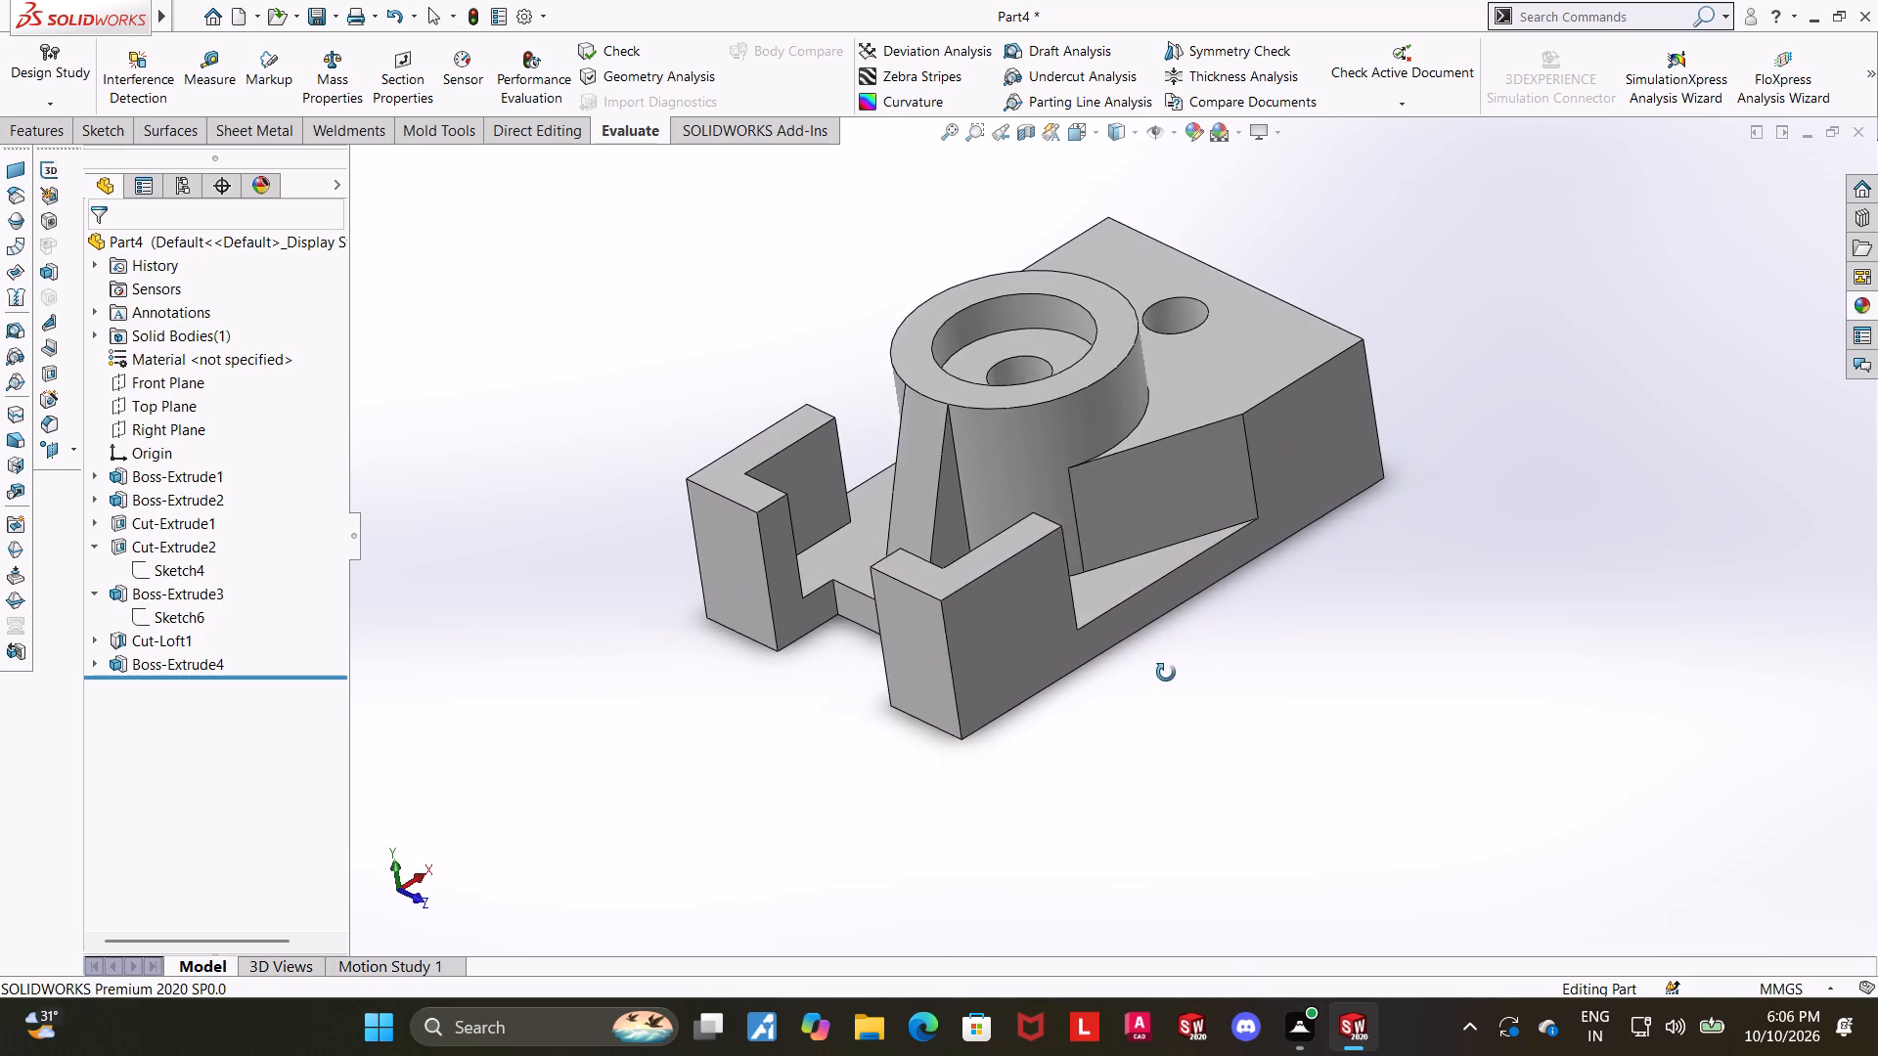
middle_drag(1166, 673, 1181, 669)
scroll(1124, 565, up, 2)
scroll(1103, 389, down, 2)
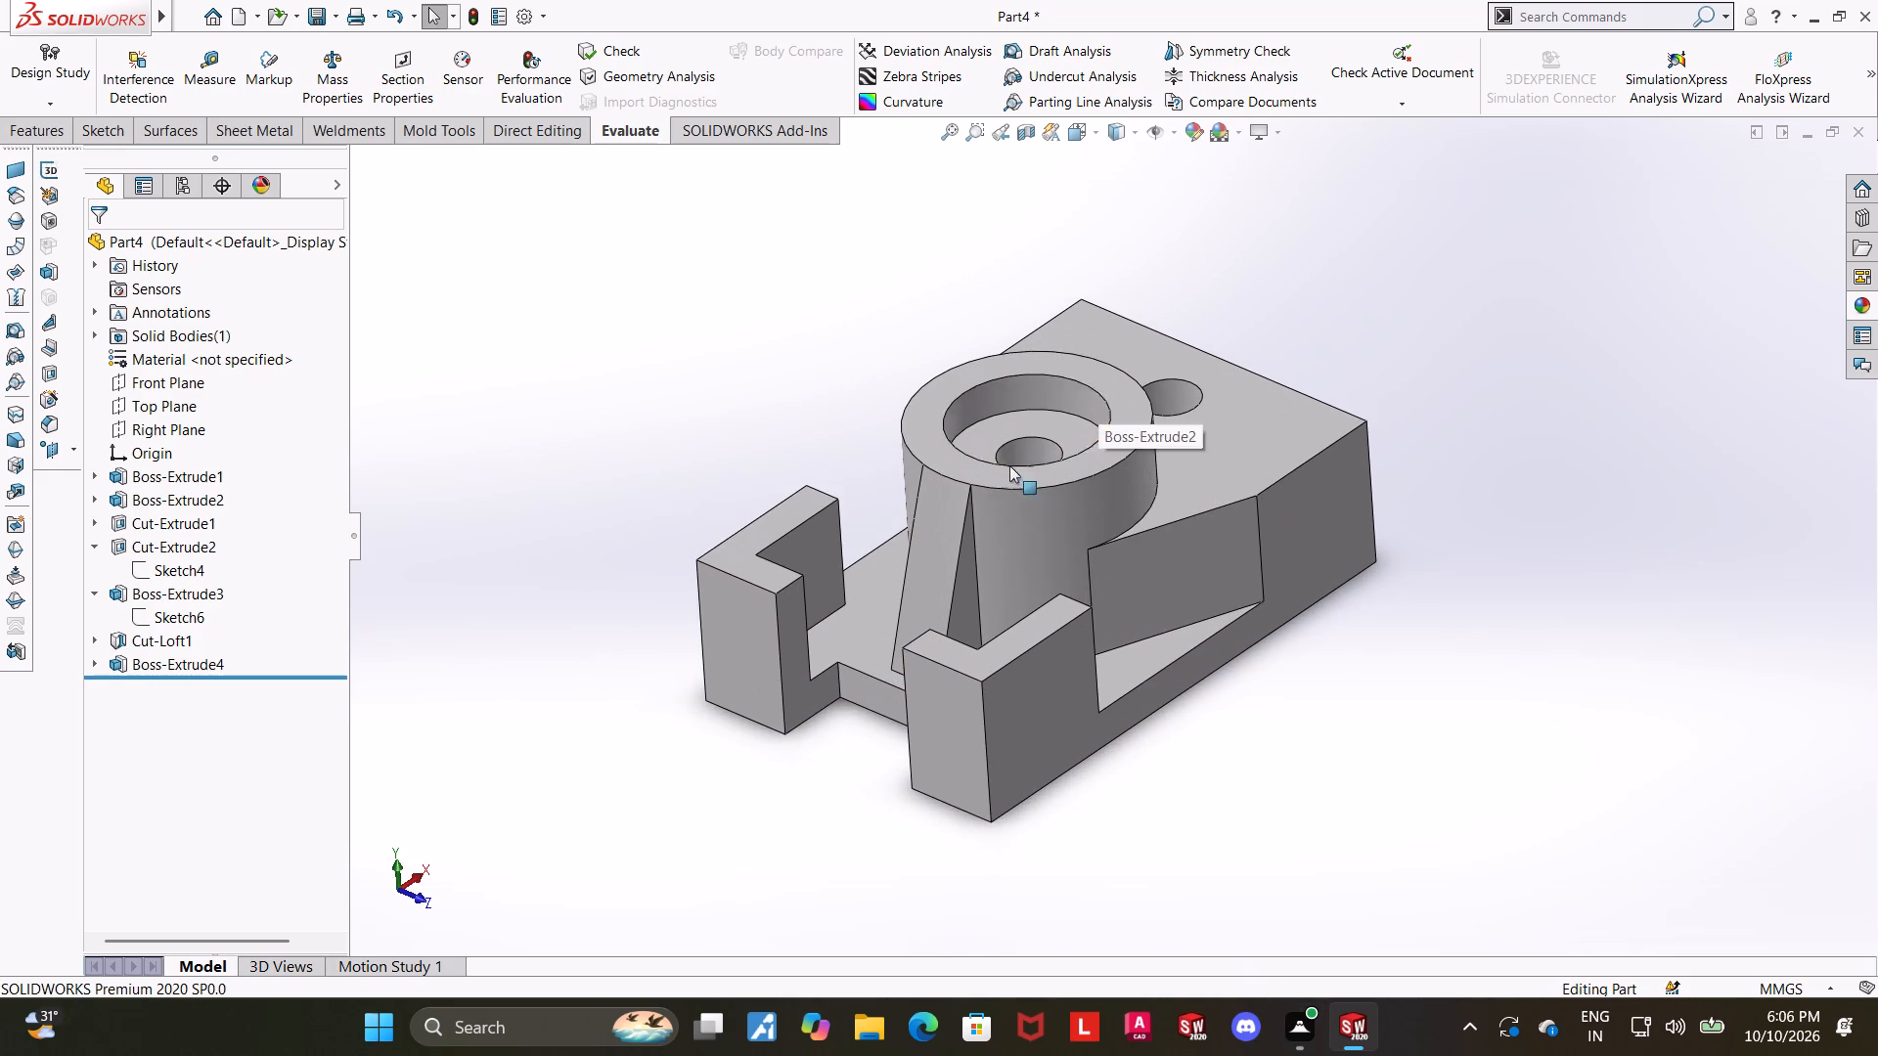
scroll(998, 479, down, 1)
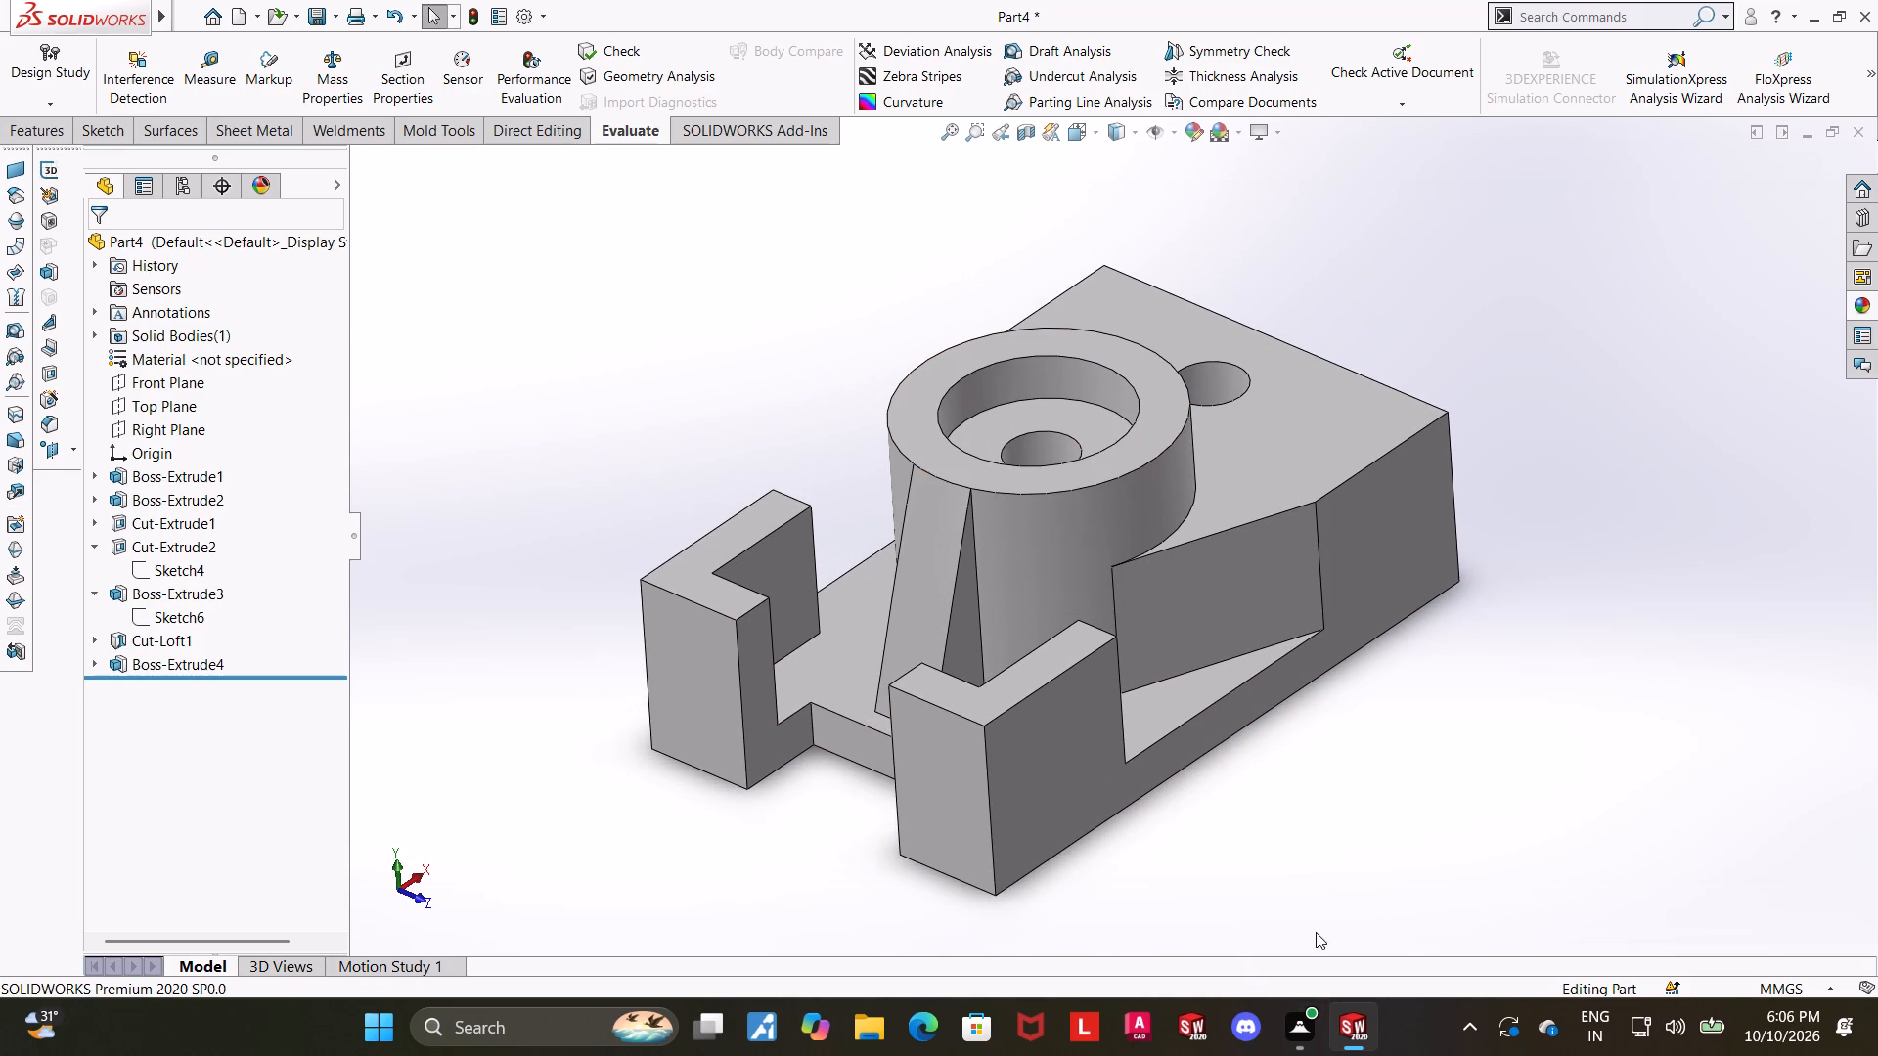
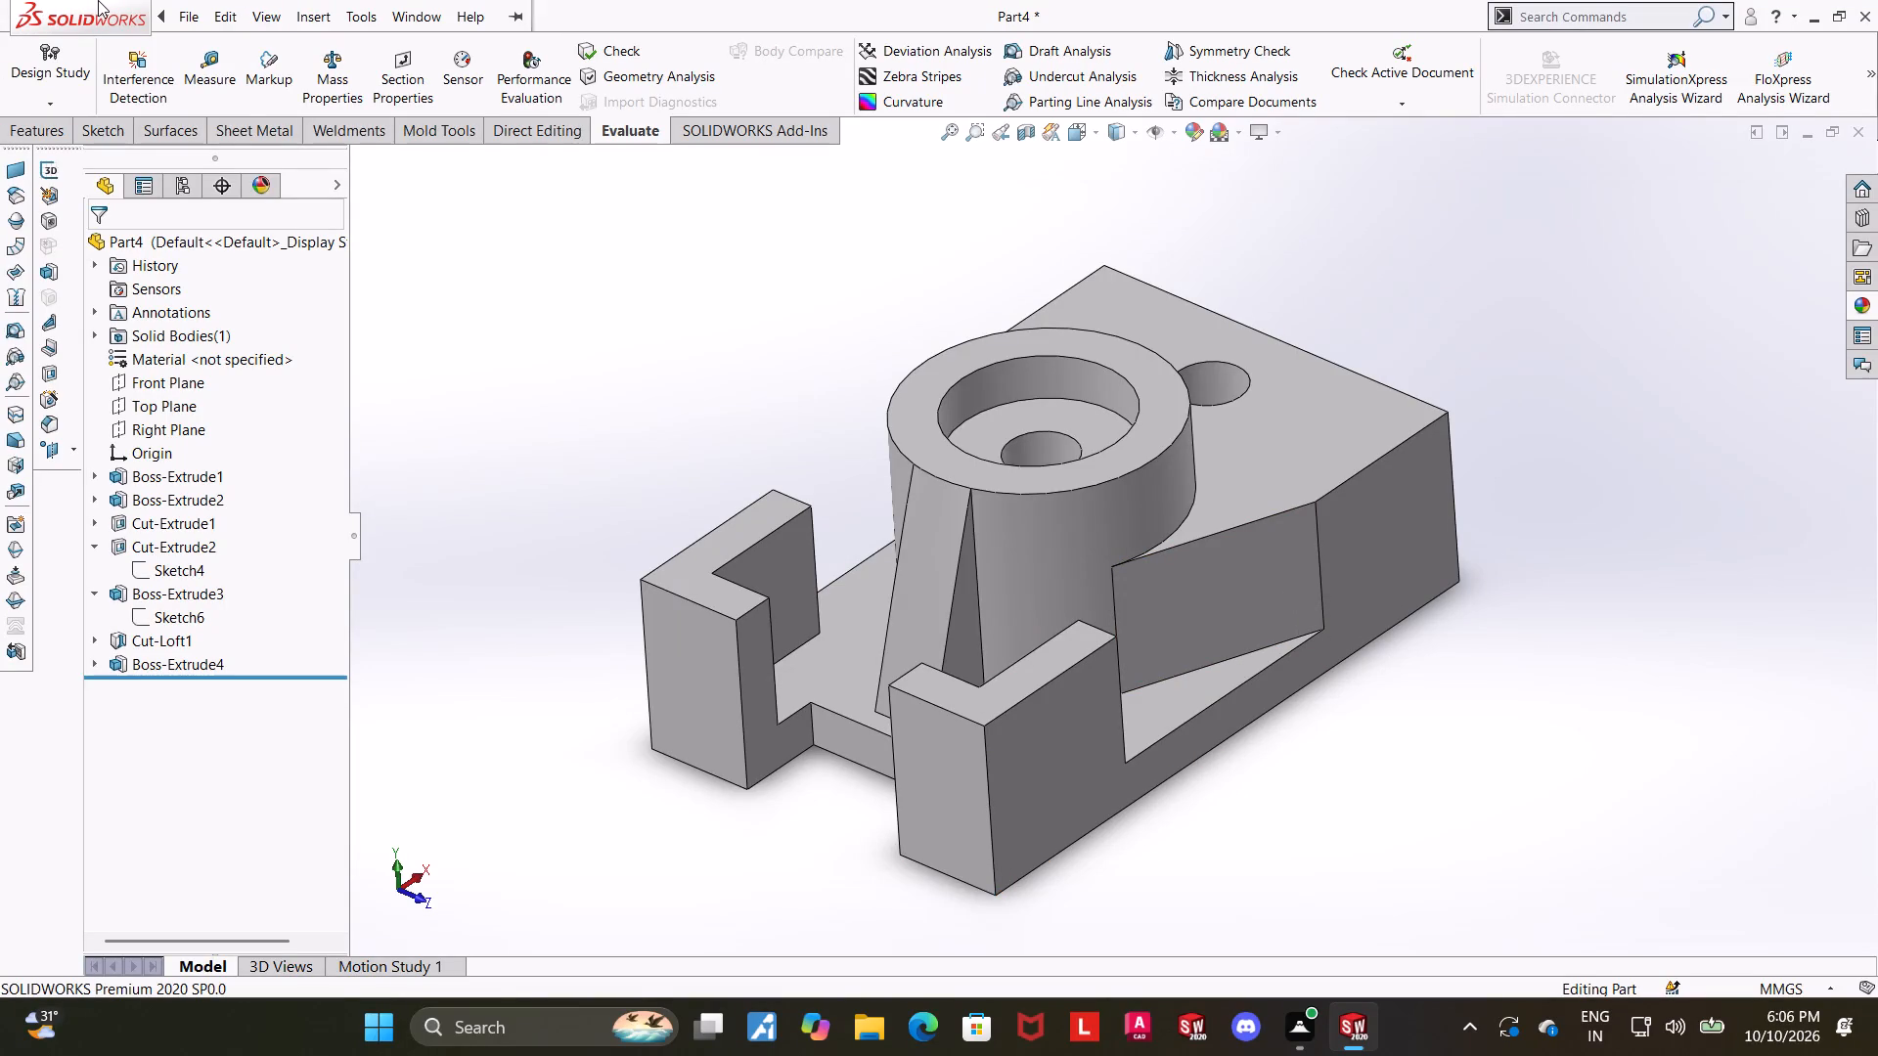
Save the part in the Downloads folder as a SOLIDWORKS Part named "bifurcated gland pedestal".
click(248, 262)
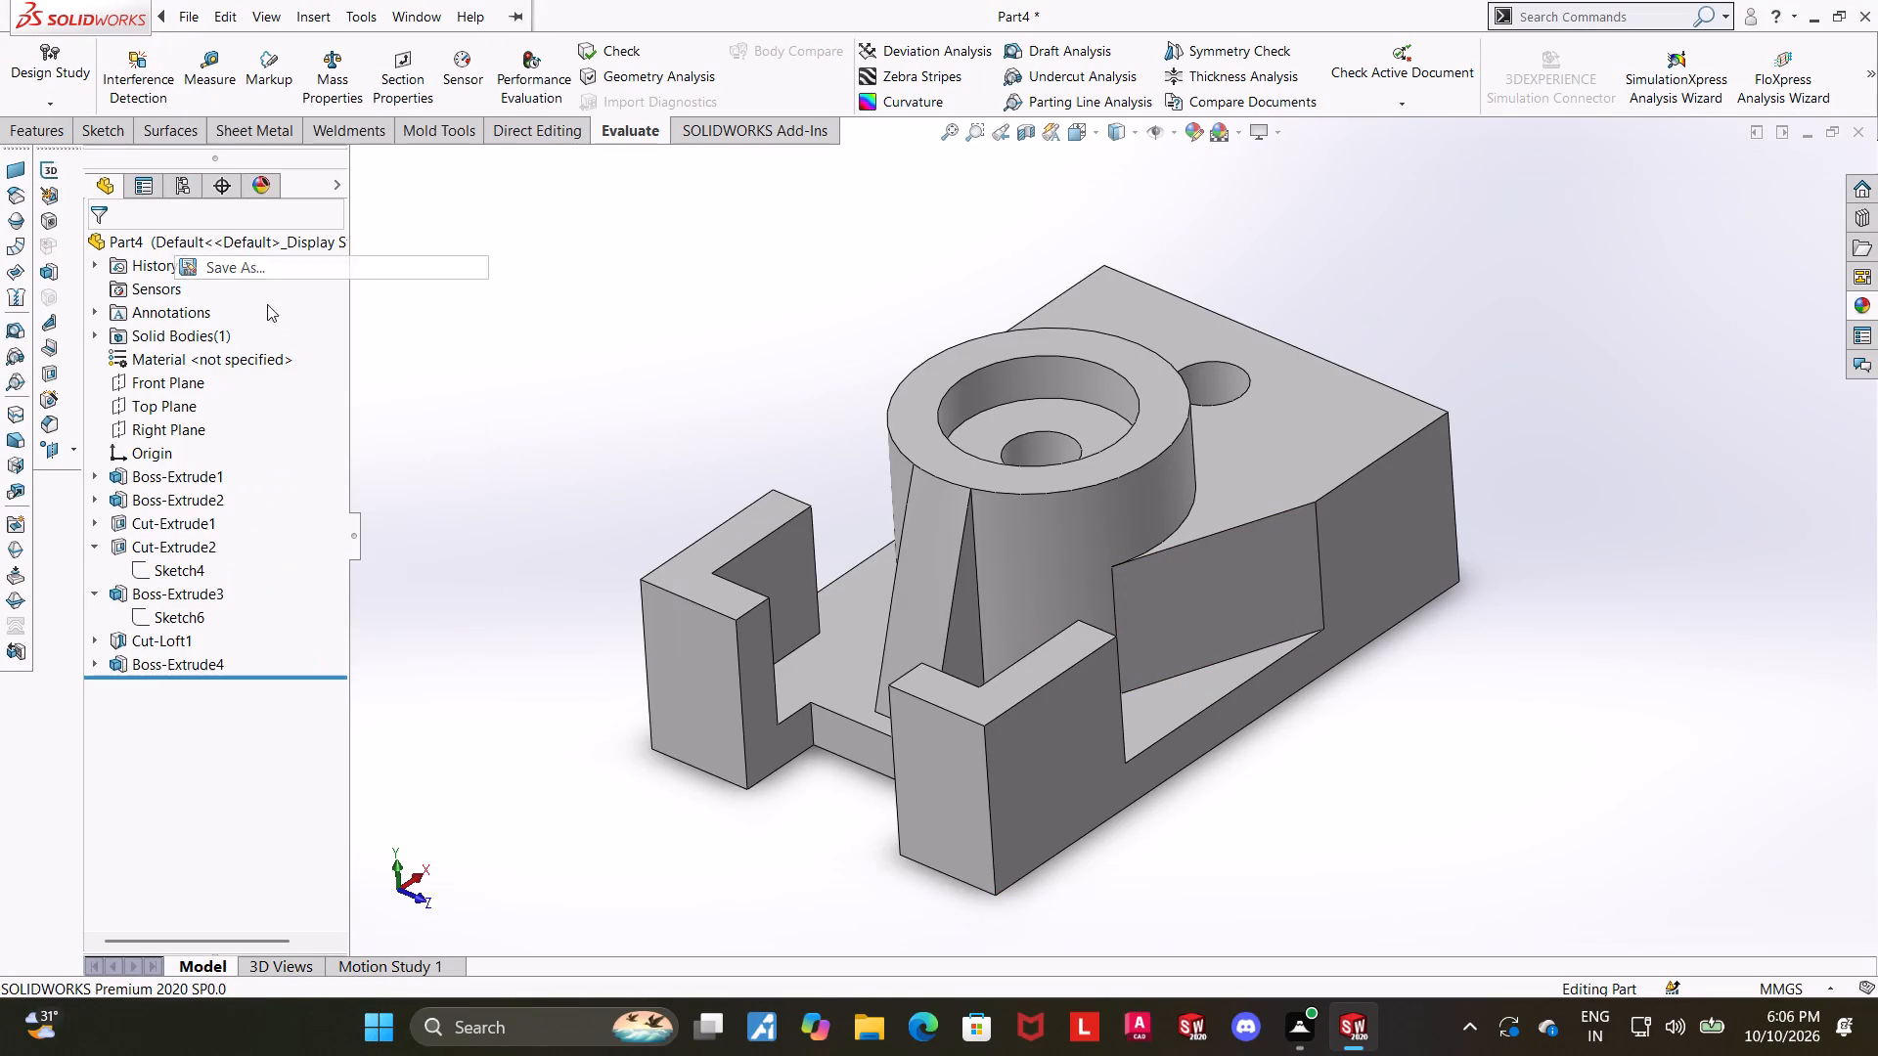
text(bifur)
text(cated gland pedestal)
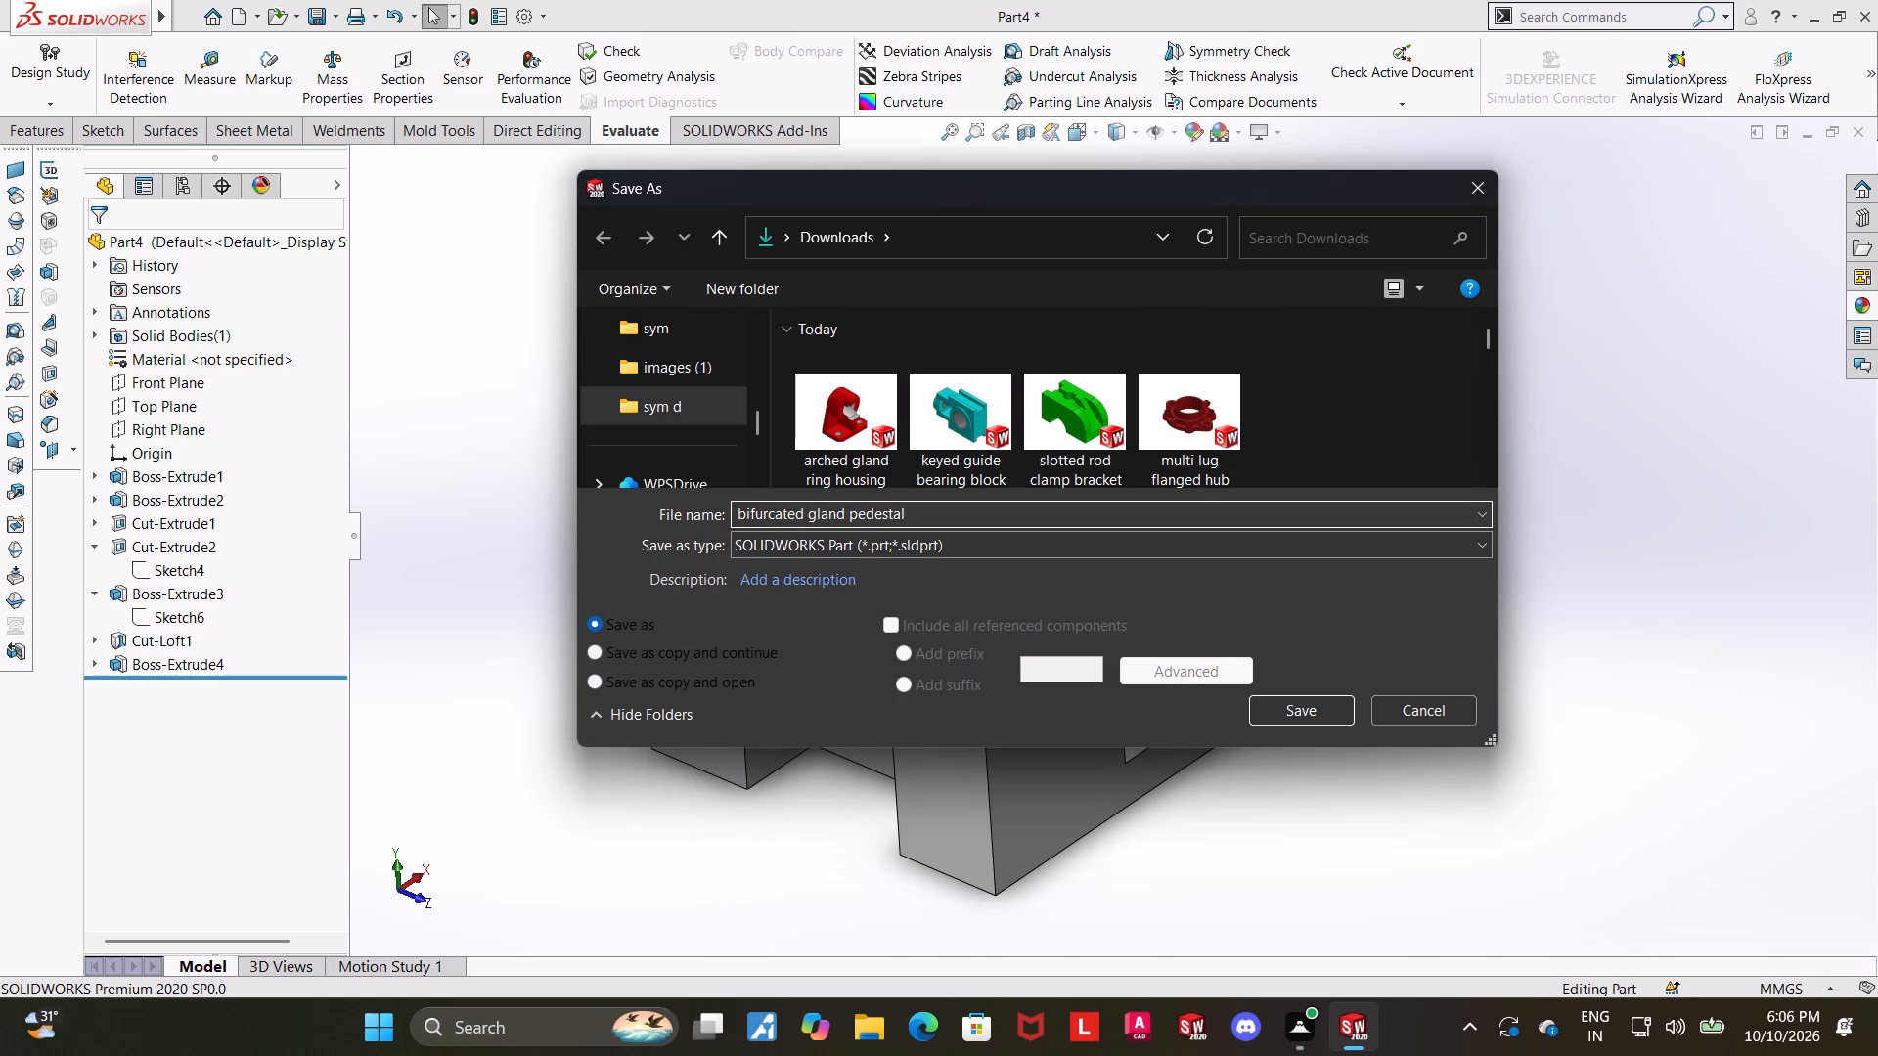
click(1303, 717)
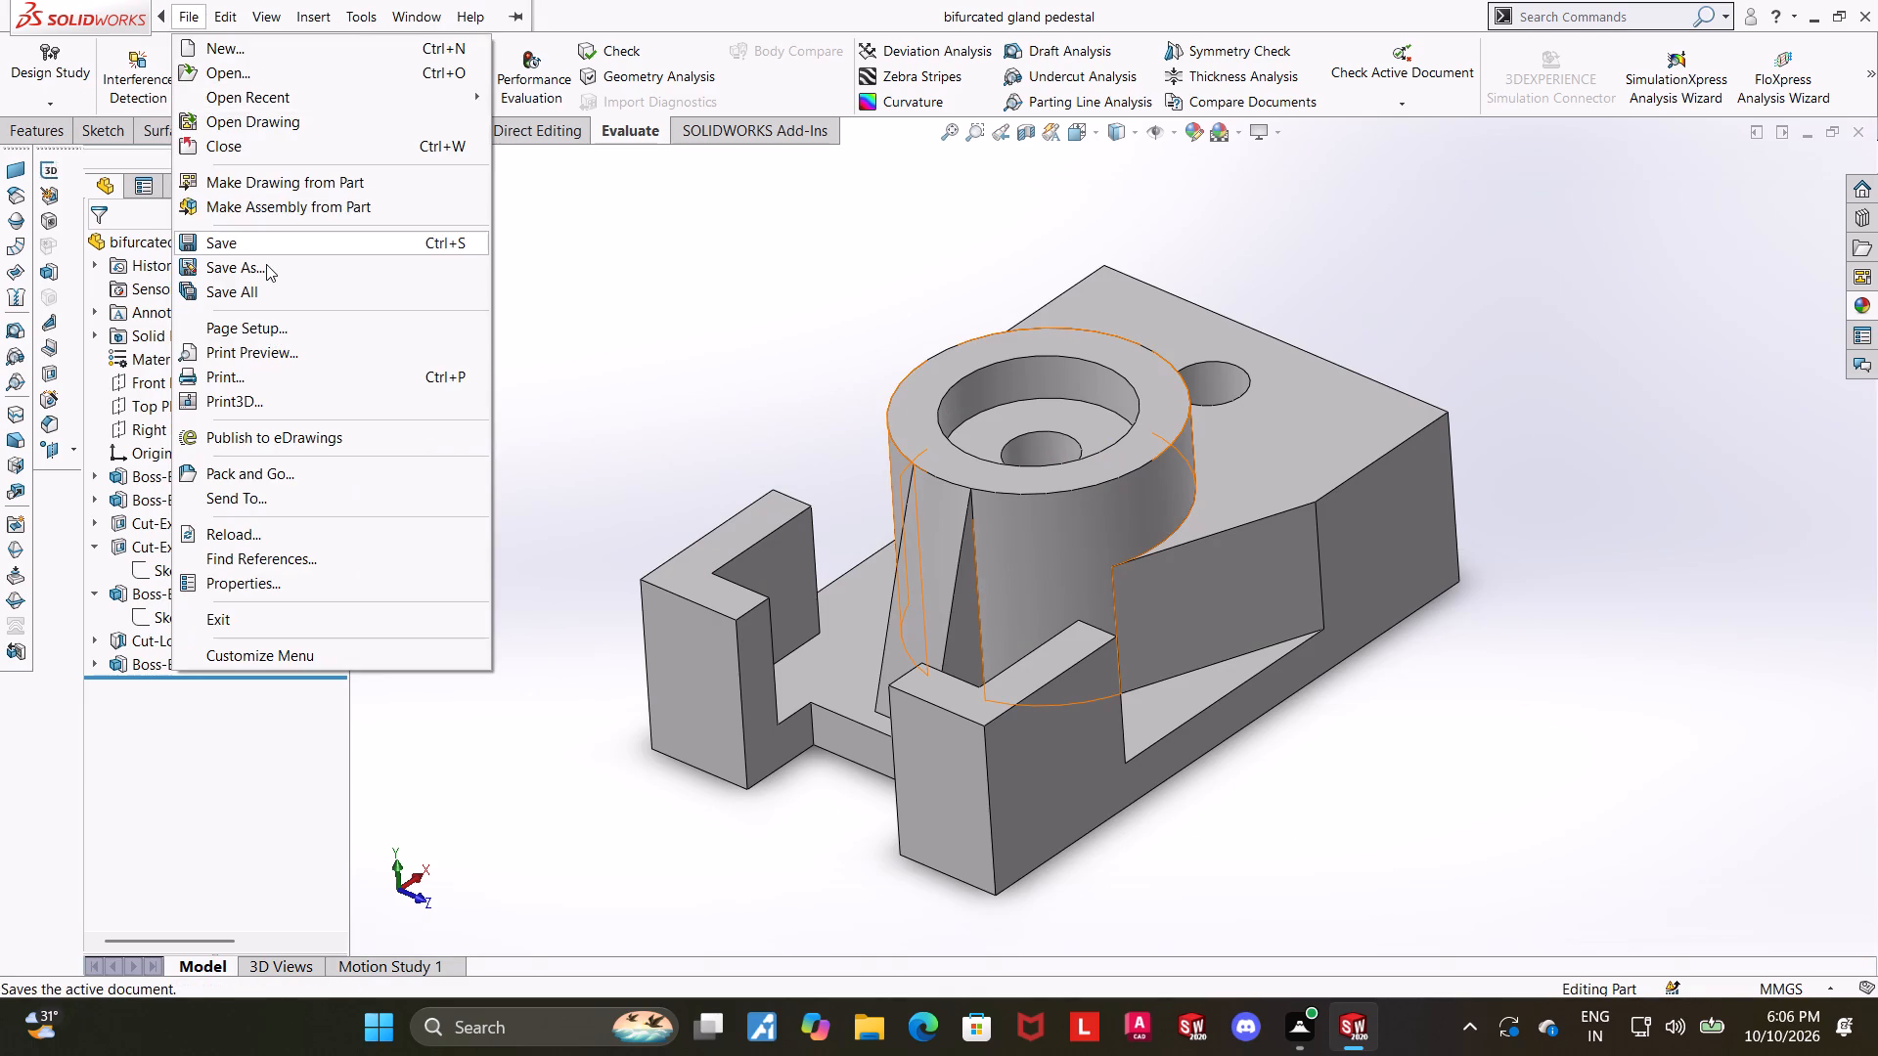
Save a copy of the part in Adobe Portable Document Format (*.pdf) under the same name in the Downloads folder.
click(266, 264)
click(808, 545)
click(983, 148)
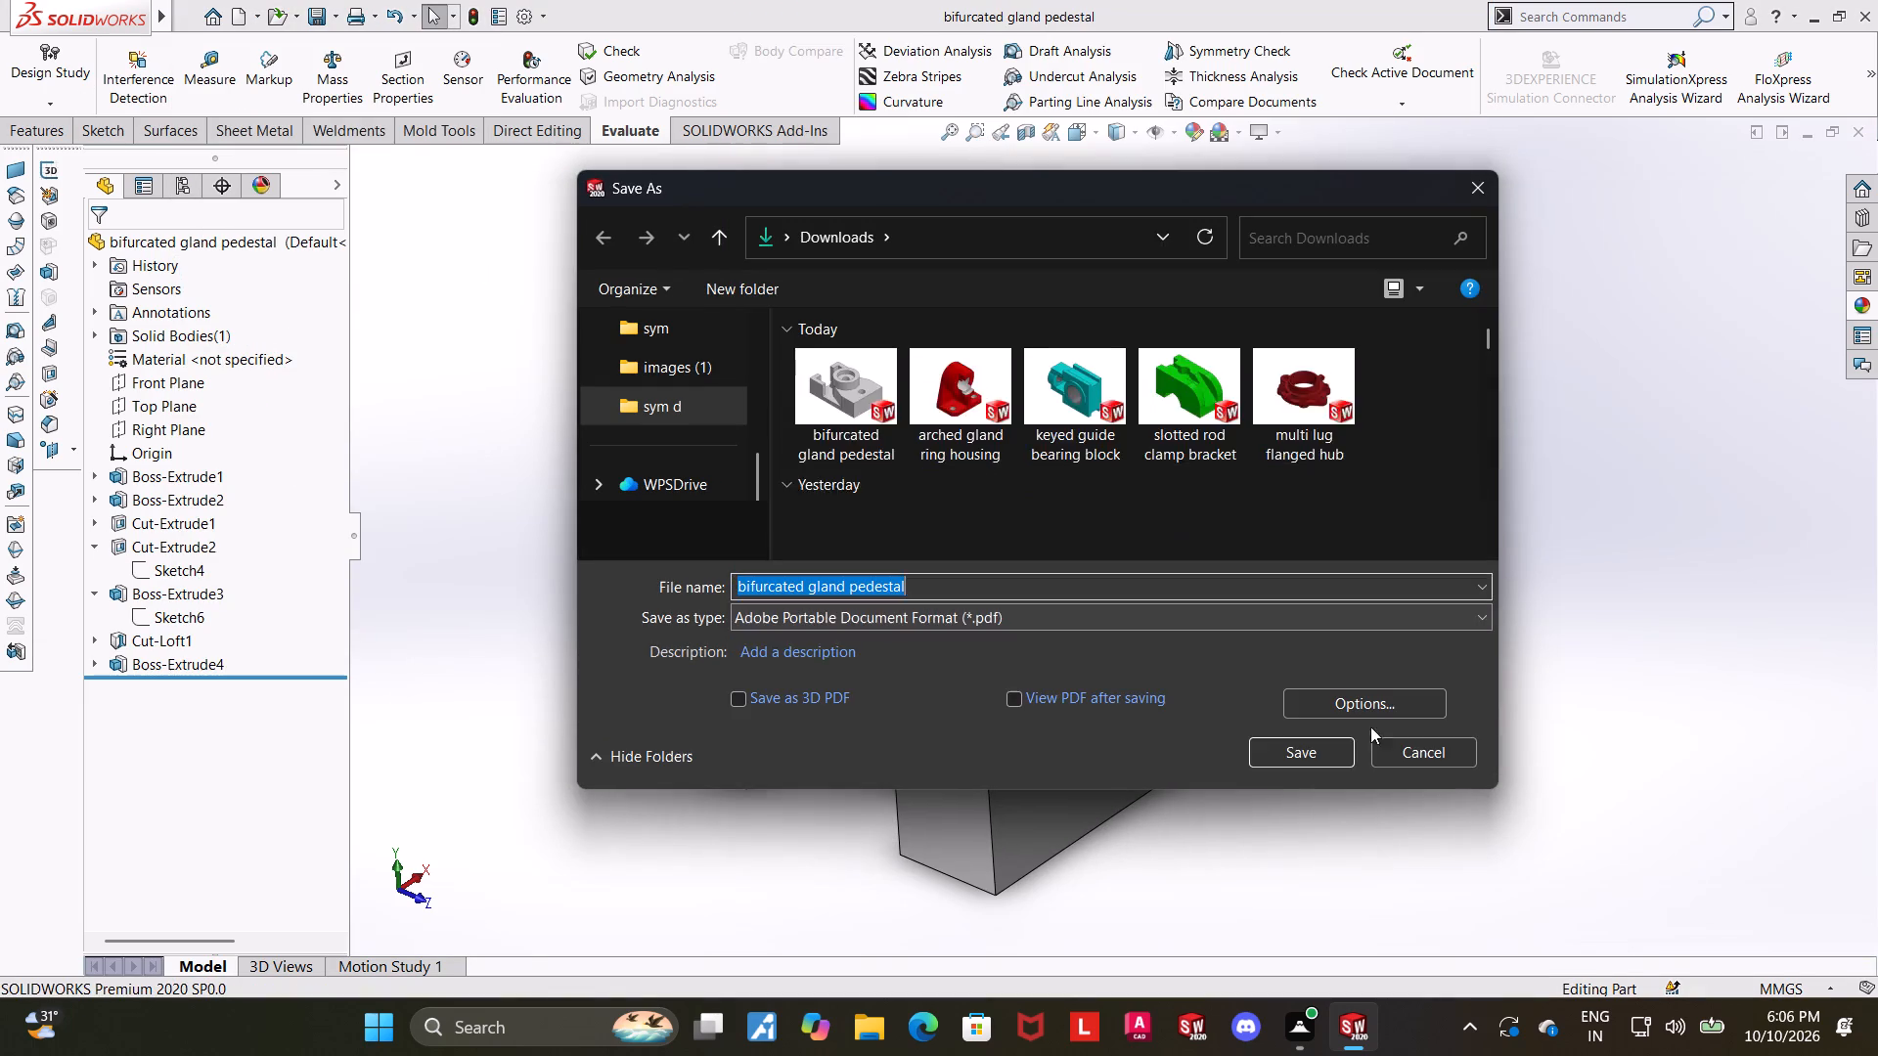
click(1256, 742)
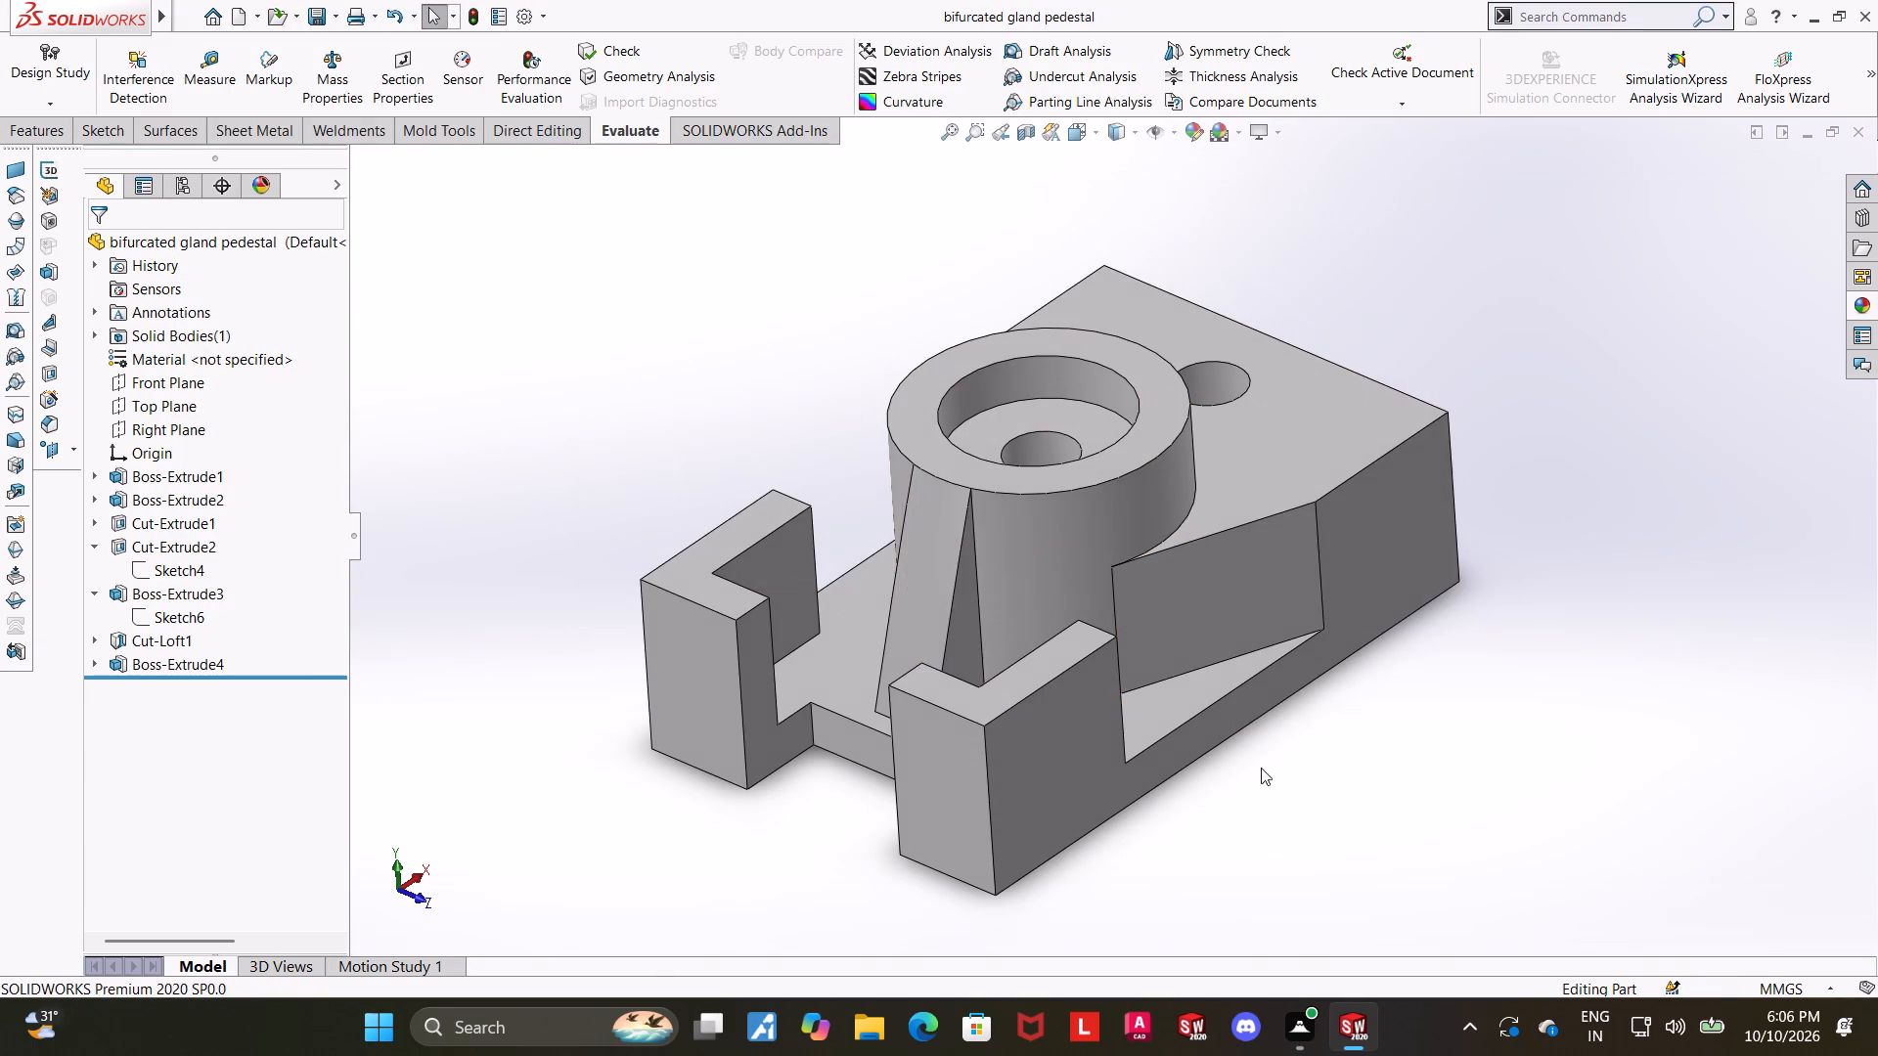